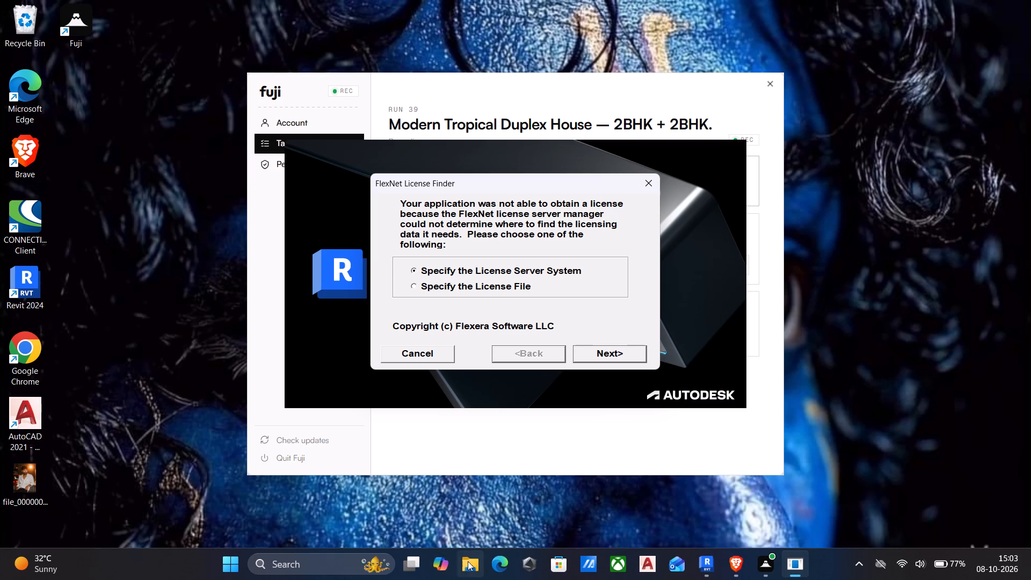
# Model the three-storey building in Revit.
# Dismiss the FlexNet License Finder and the licensing error that block Revit's startup.
pyautogui.click(643, 182)
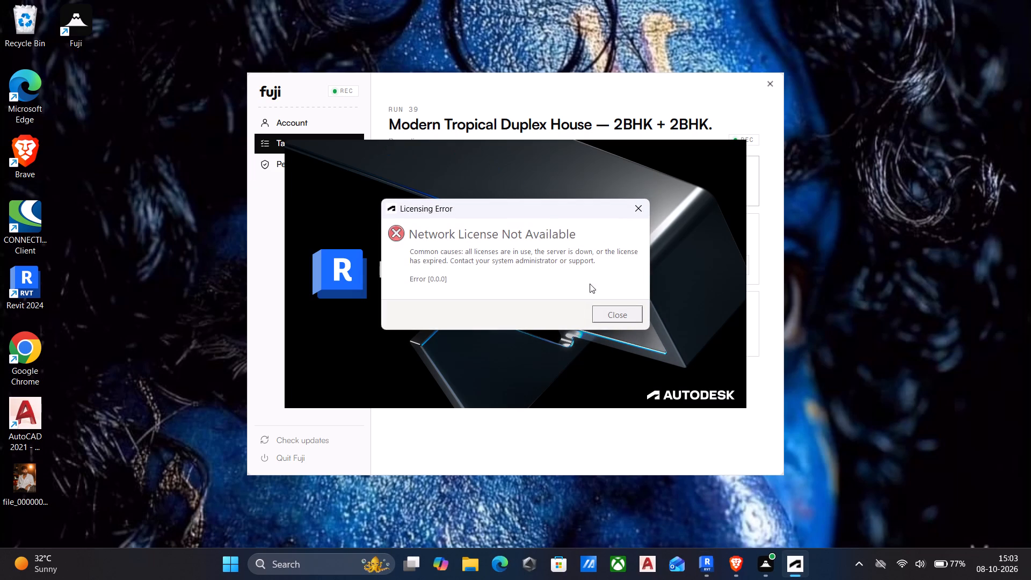
pyautogui.click(597, 311)
# In File Explorer, mount the Autodesk.Revit.2024.2.Multilingual disc image from Documents > Revit 2024 Updated 2.0 > Revit.2024.
pyautogui.click(492, 562)
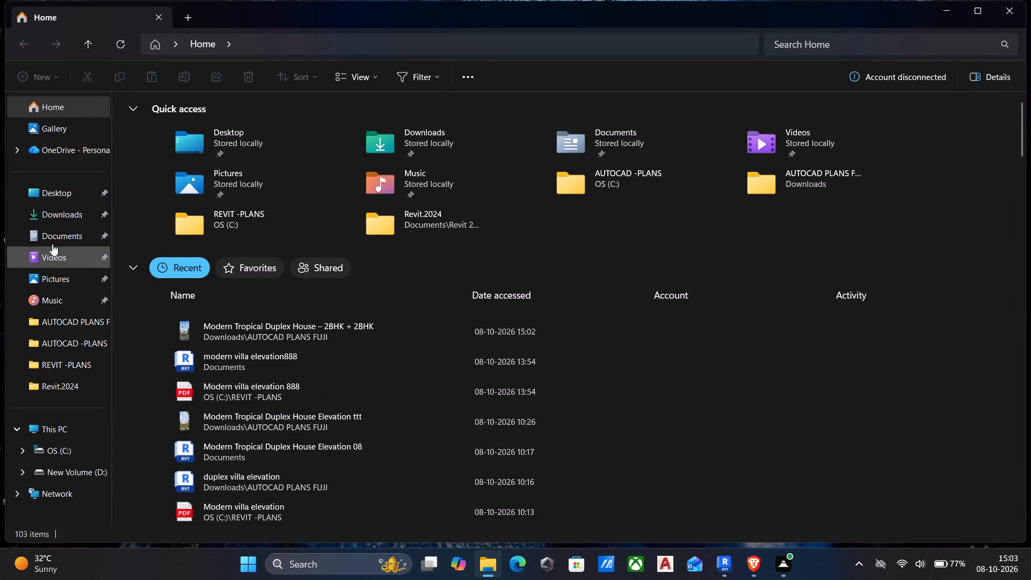
pyautogui.click(52, 242)
pyautogui.scroll(-7, 324, 250)
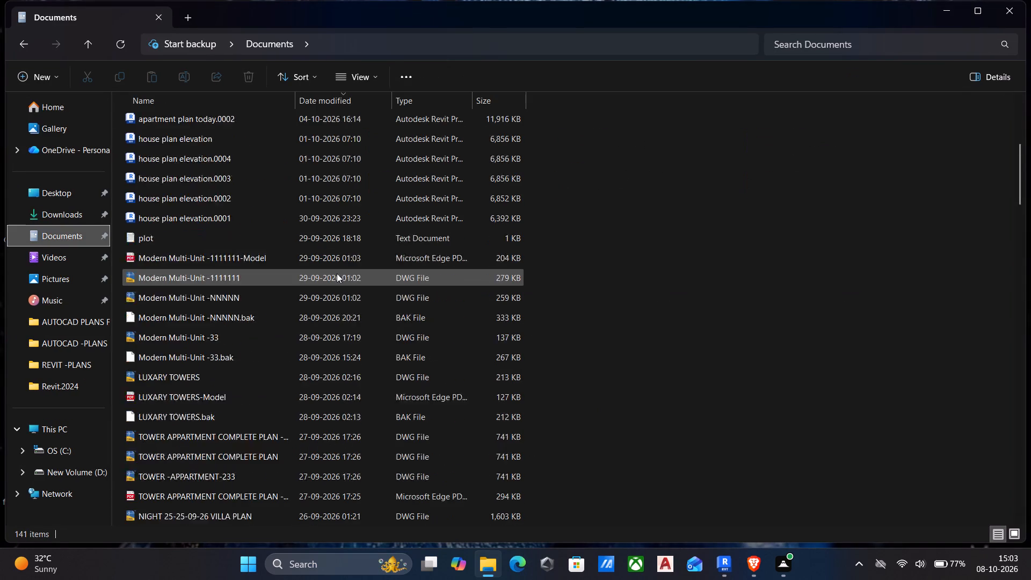
pyautogui.scroll(-19, 337, 273)
pyautogui.scroll(-7, 338, 277)
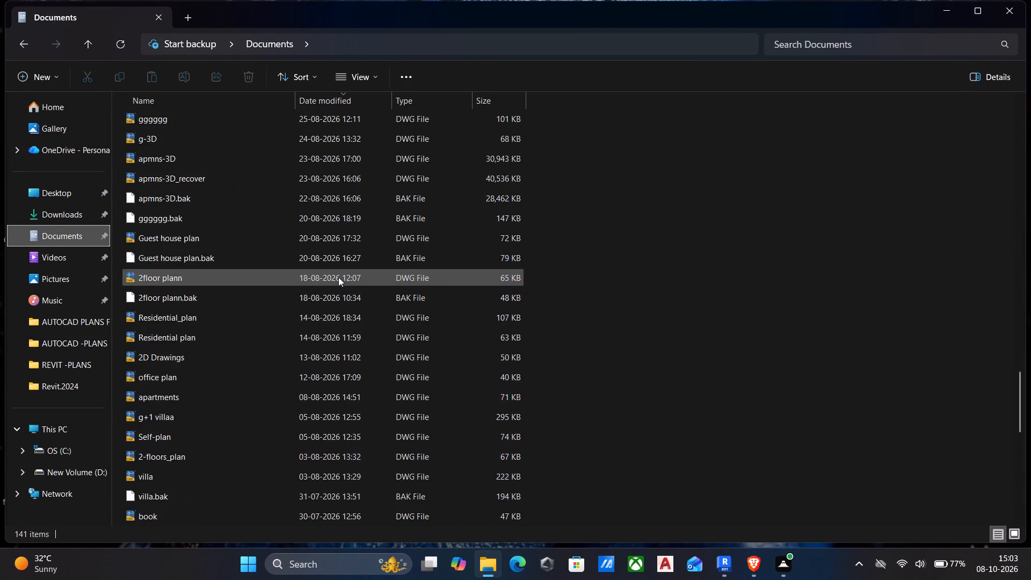
pyautogui.scroll(-20, 338, 277)
pyautogui.scroll(-5, 338, 277)
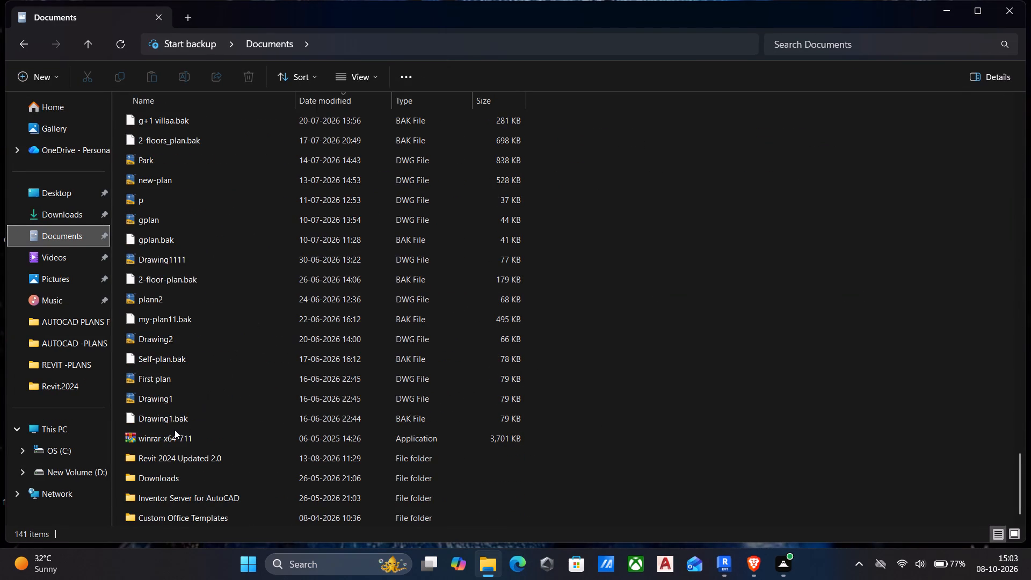
pyautogui.doubleClick(152, 452)
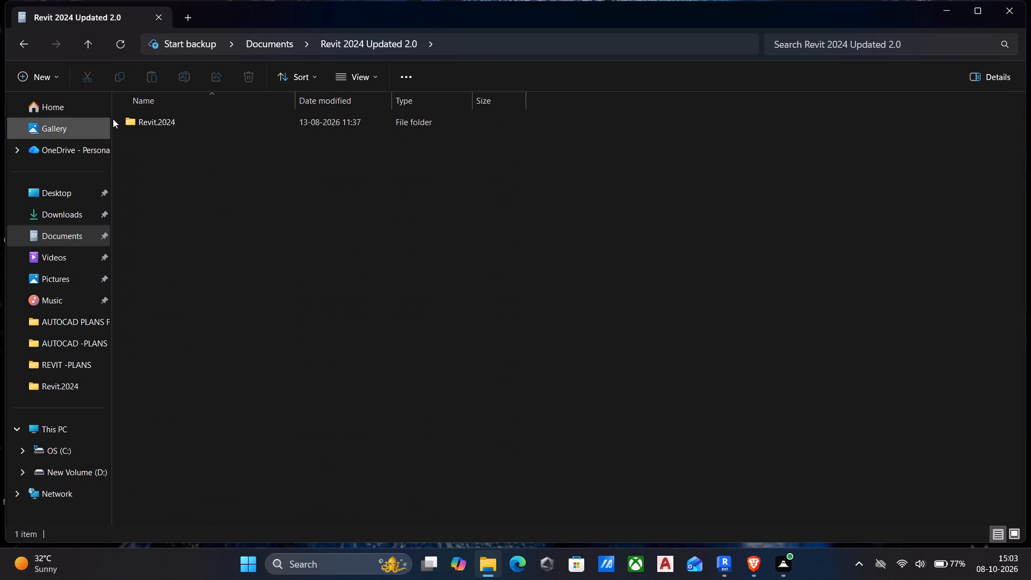
pyautogui.click(125, 119)
pyautogui.click(125, 119)
pyautogui.click(126, 119)
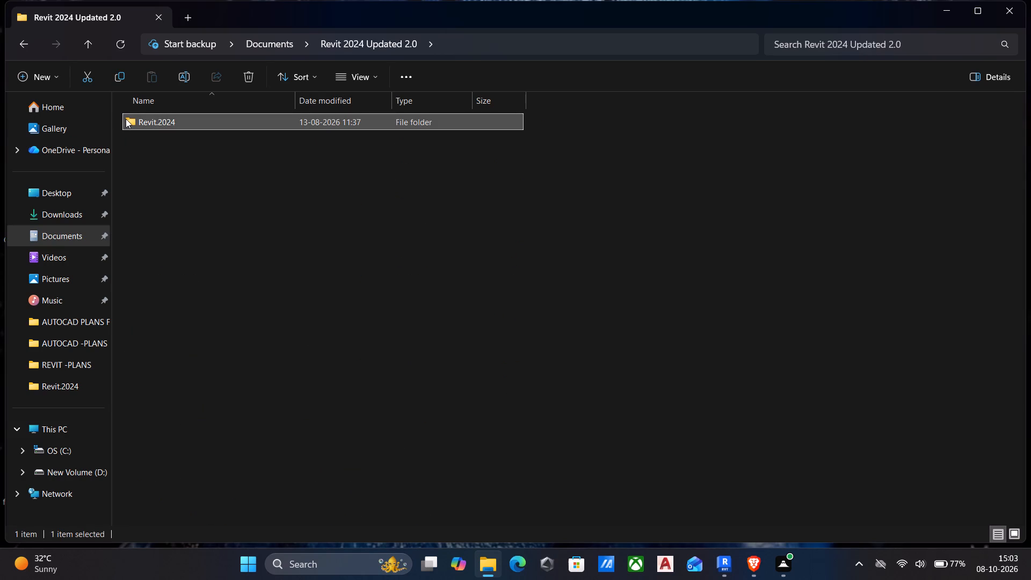
pyautogui.doubleClick(138, 122)
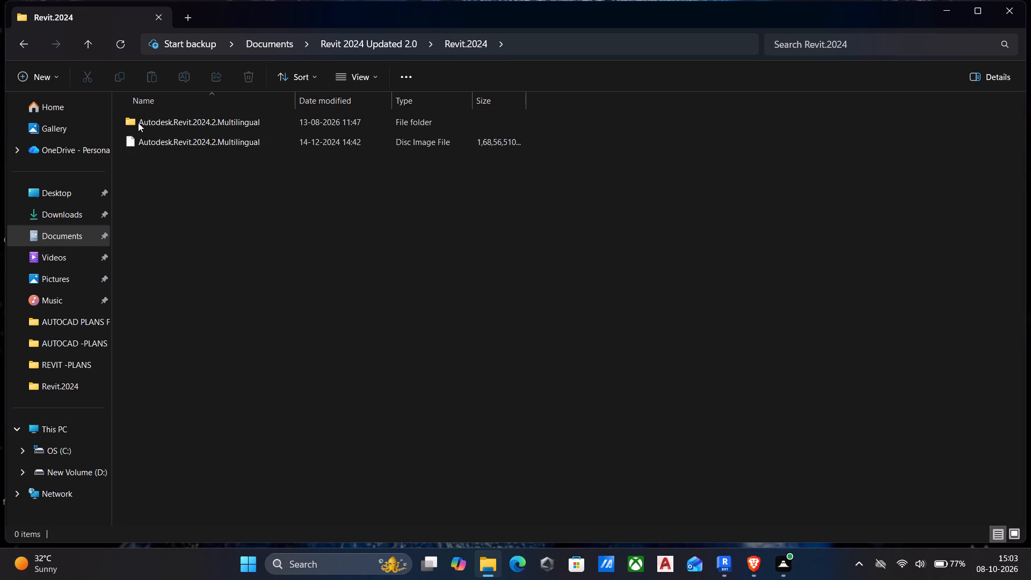
pyautogui.doubleClick(146, 135)
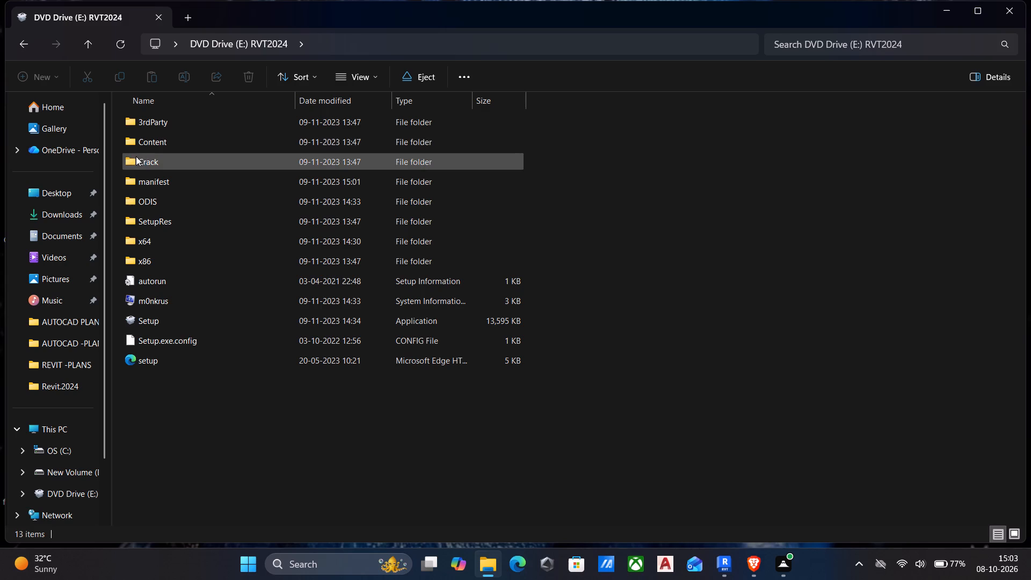
# Run the AdskNLM application from the Crack folder on the RVT2024 disc.
pyautogui.doubleClick(136, 156)
pyautogui.doubleClick(141, 126)
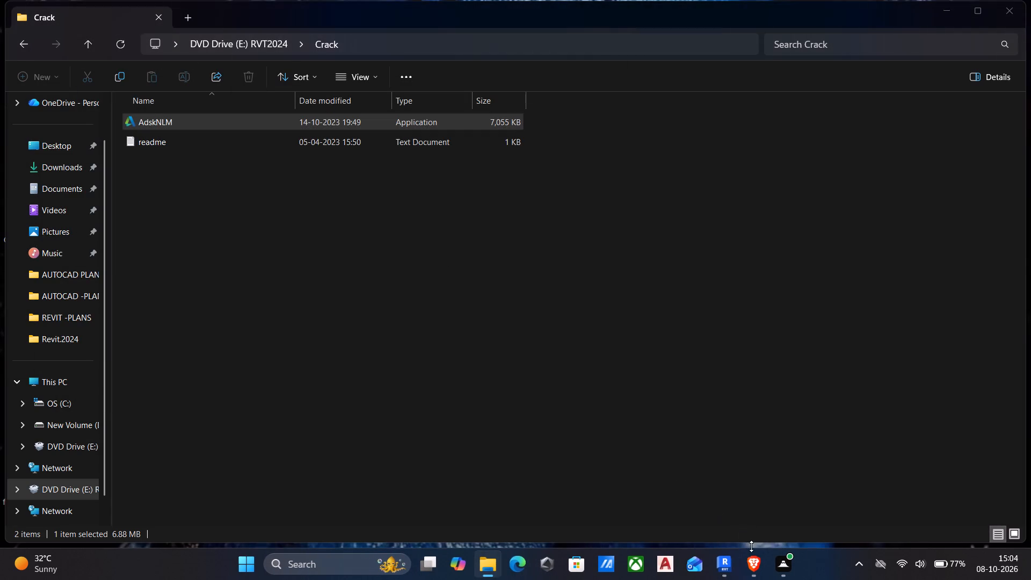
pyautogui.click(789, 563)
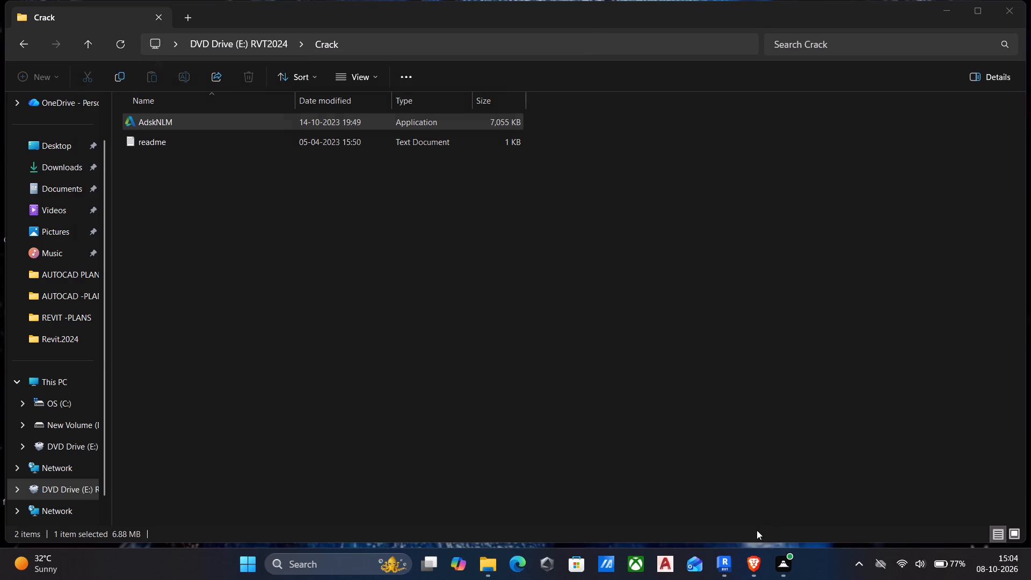
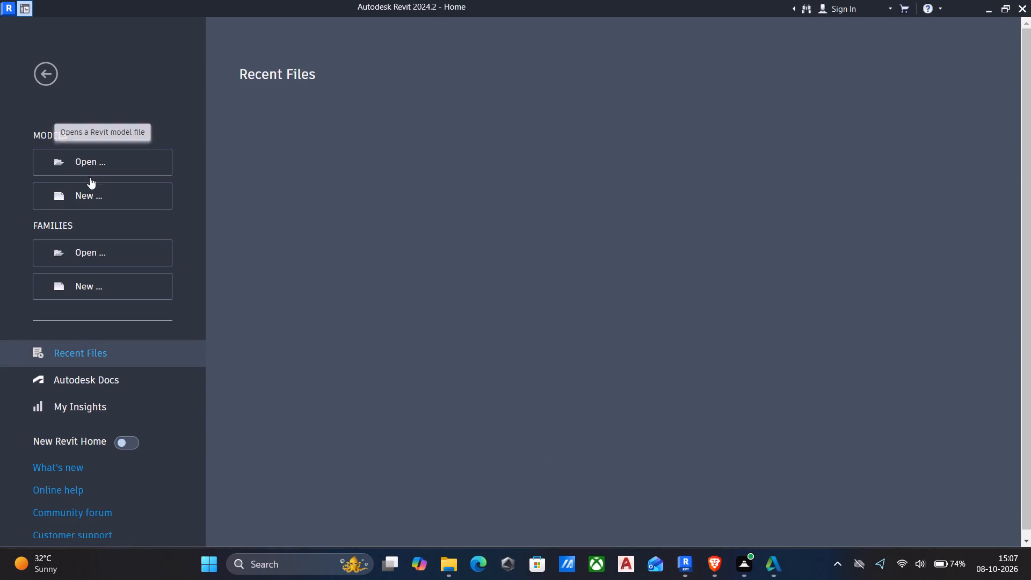
# Create a new project model from the default template.
pyautogui.click(99, 193)
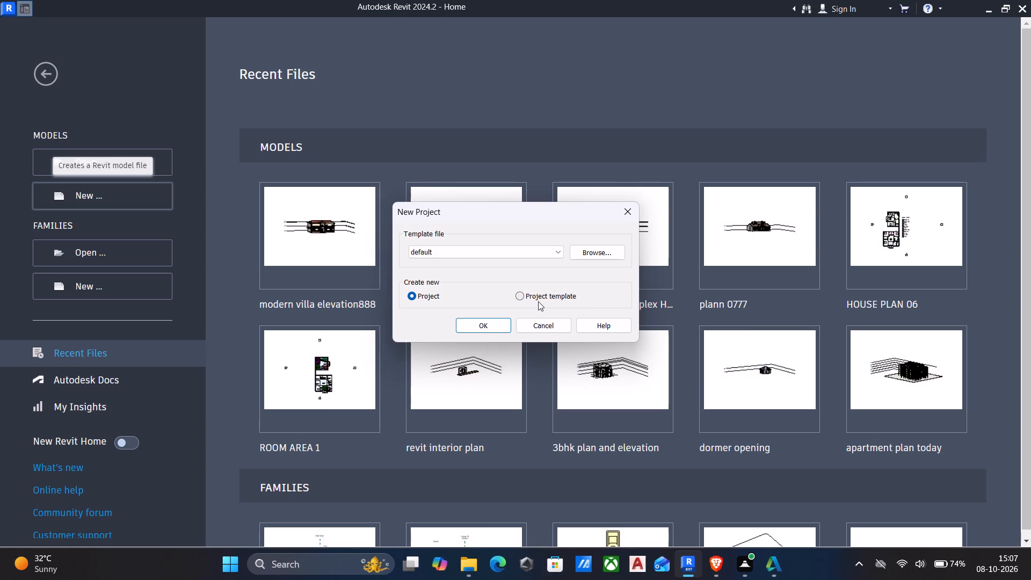
pyautogui.click(473, 323)
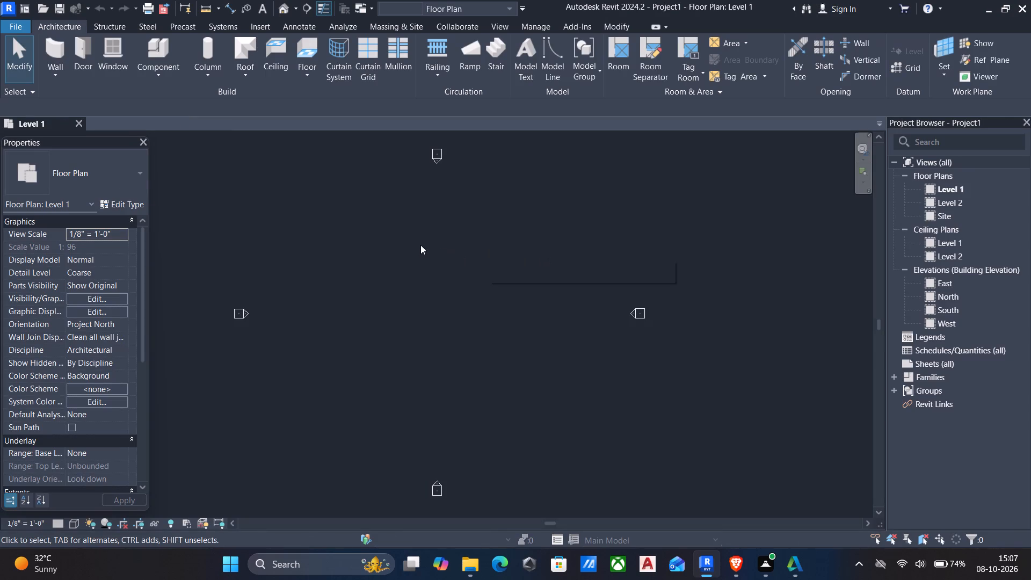
# Set the project's length units, in feet and fractional inches, to round to the nearest 1/4".
pyautogui.write('un')
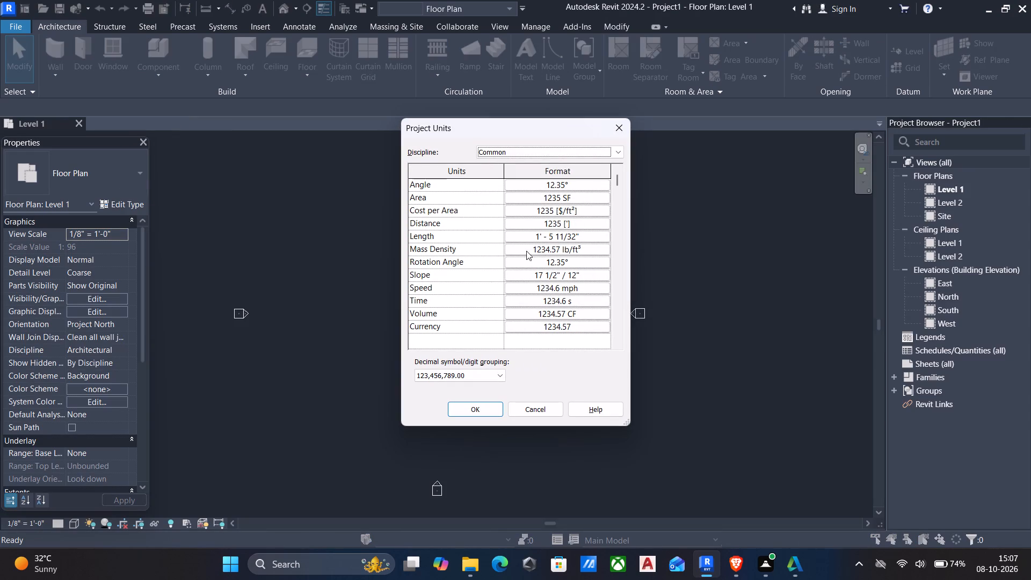
pyautogui.click(607, 242)
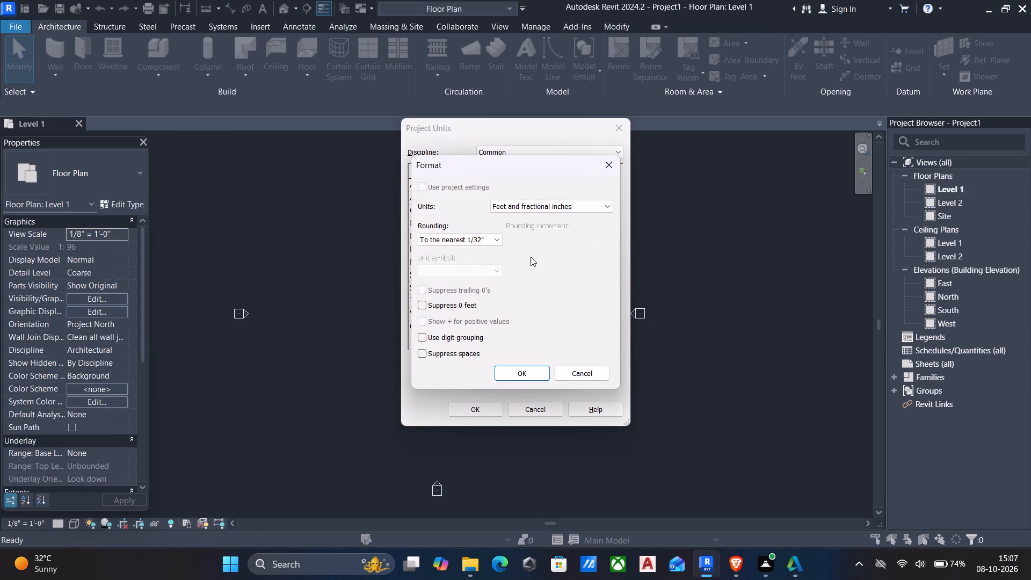
pyautogui.click(497, 241)
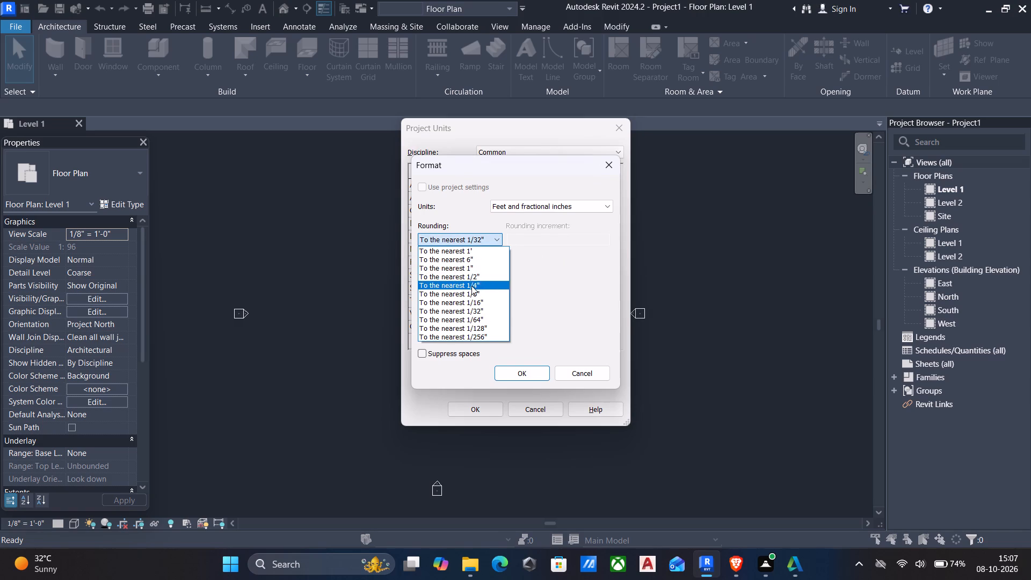
pyautogui.click(471, 286)
pyautogui.click(512, 368)
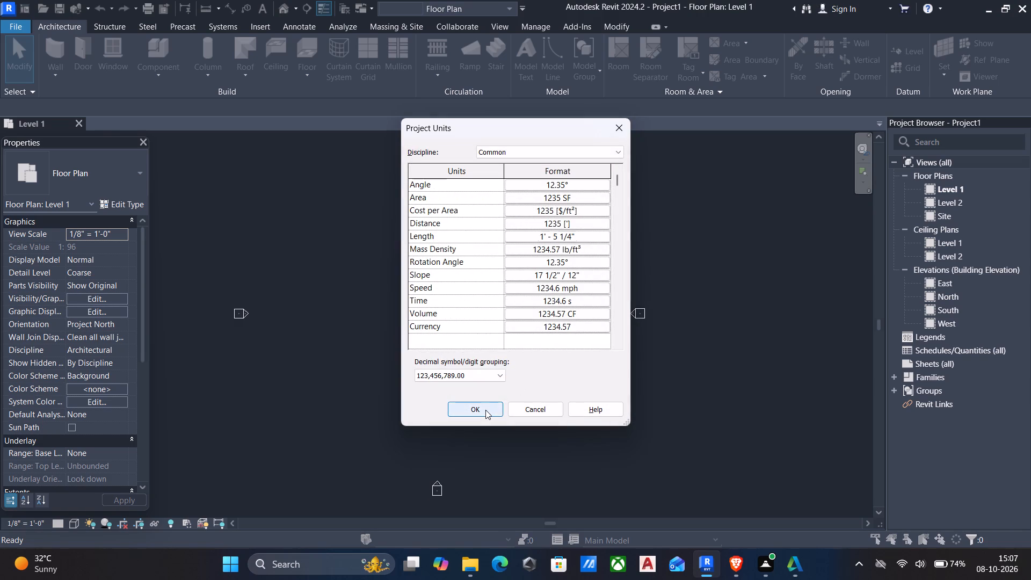
pyautogui.click(485, 410)
# Duplicate the Generic - 8" basic wall type as 9" wall and set its structure layer thickness to 9".
pyautogui.scroll(-2, 448, 215)
pyautogui.moveTo(460, 244); pyautogui.dragTo(488, 238, button='middle')
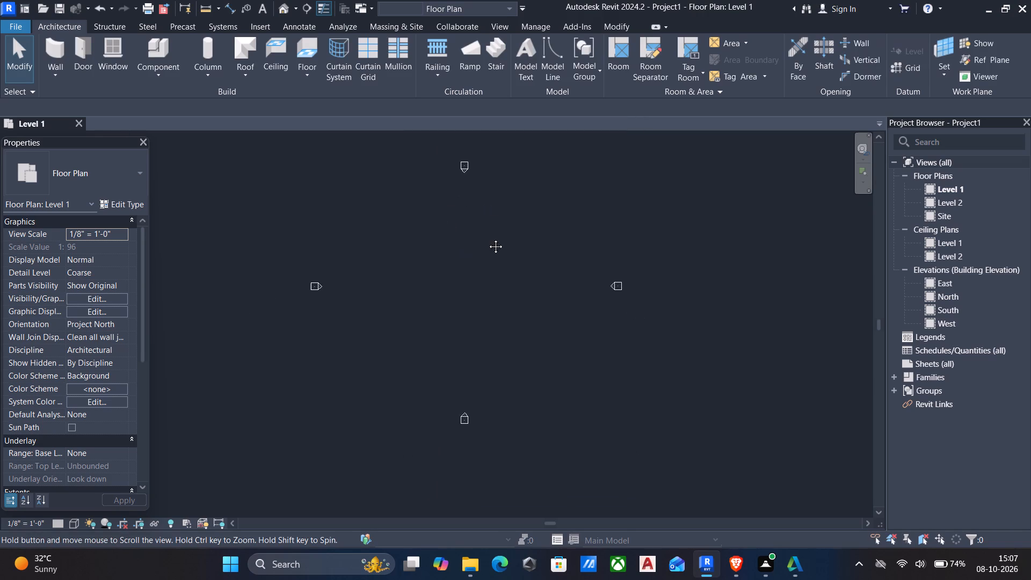
pyautogui.moveTo(488, 238); pyautogui.dragTo(556, 264, button='middle')
pyautogui.scroll(-1, 533, 229)
pyautogui.scroll(3, 556, 264)
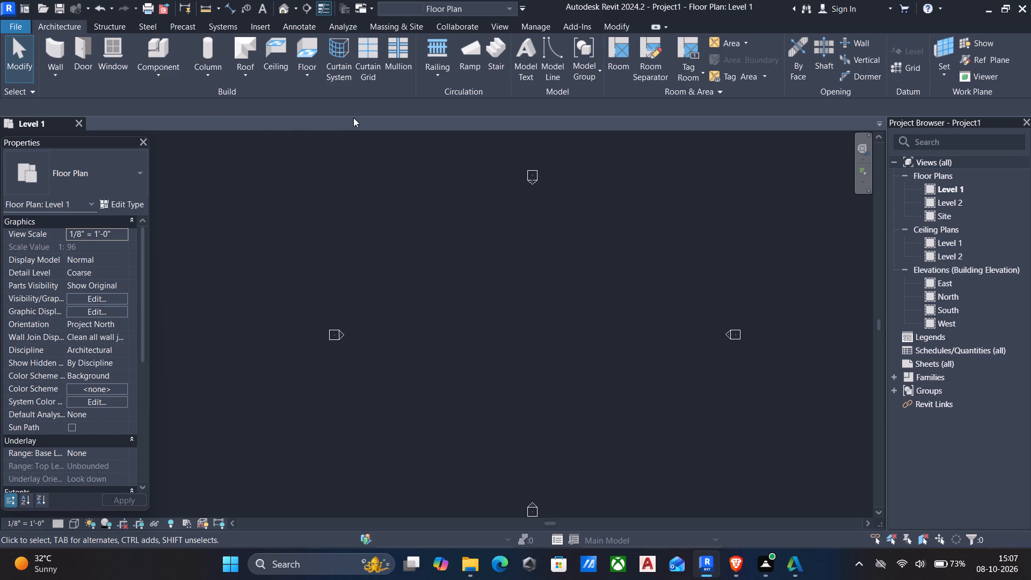
pyautogui.write('wa')
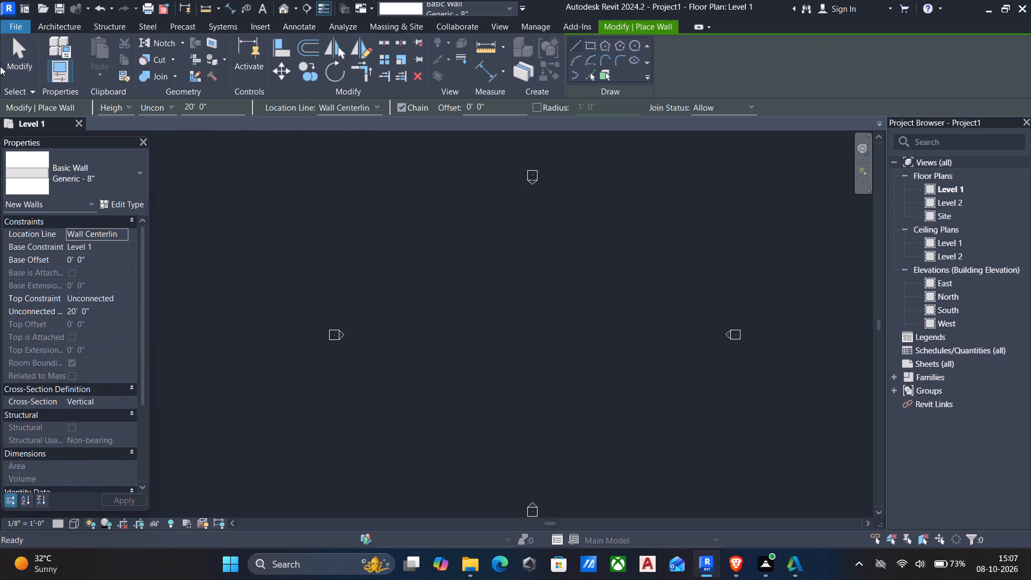
pyautogui.click(112, 199)
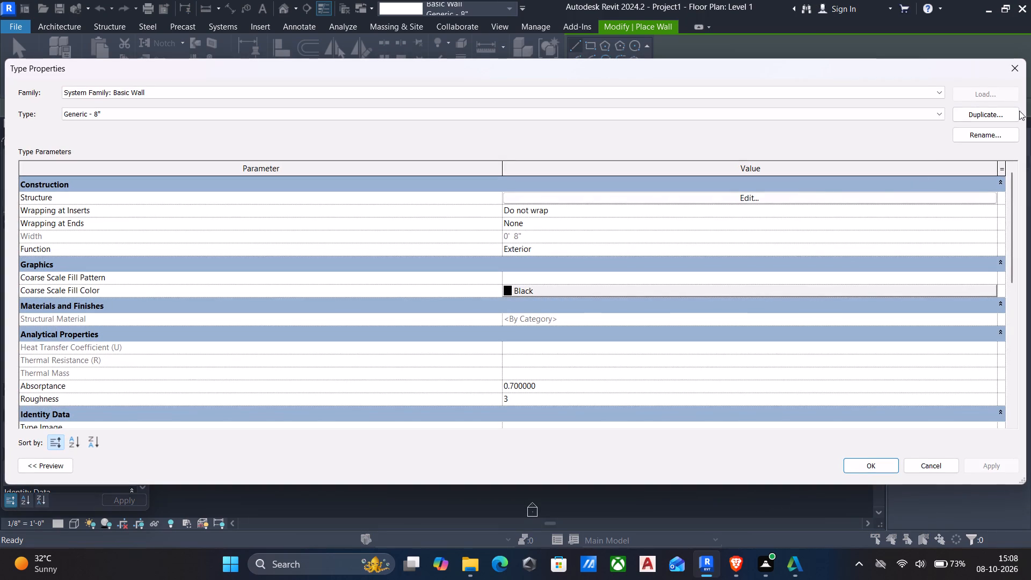
pyautogui.click(993, 114)
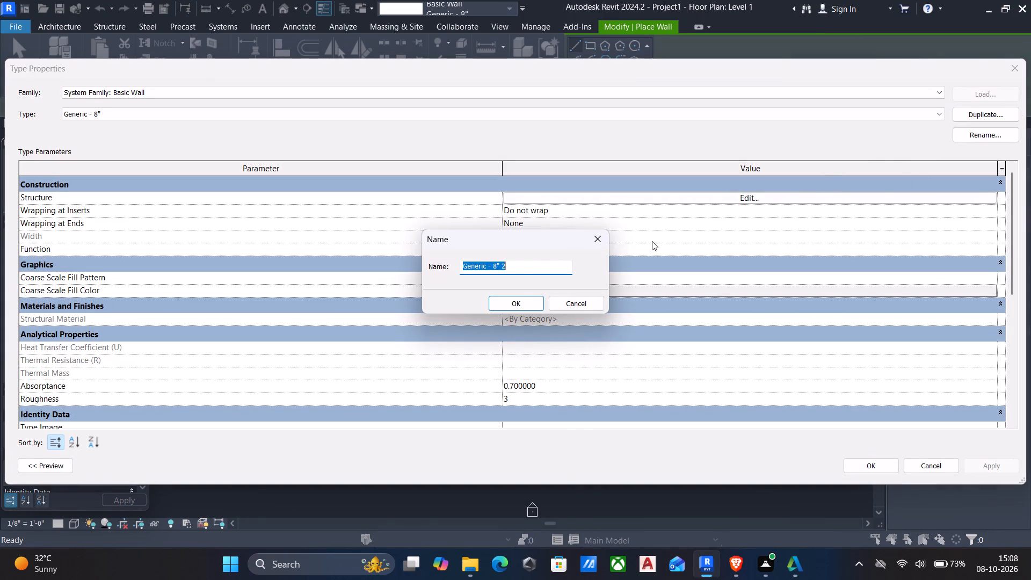
pyautogui.press('BackSpace')
pyautogui.write('9" wall')
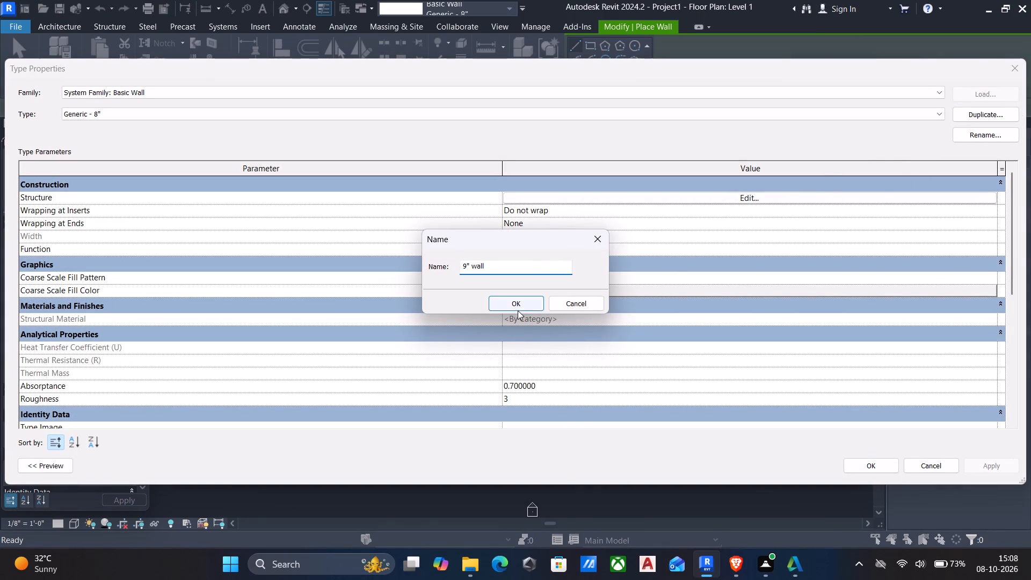
pyautogui.click(515, 308)
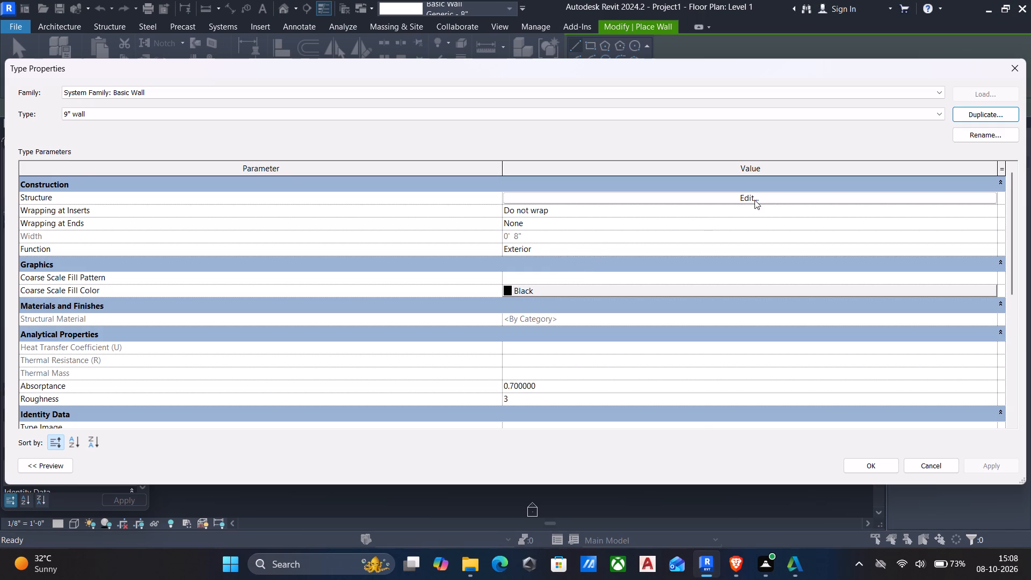
pyautogui.click(751, 199)
pyautogui.click(504, 195)
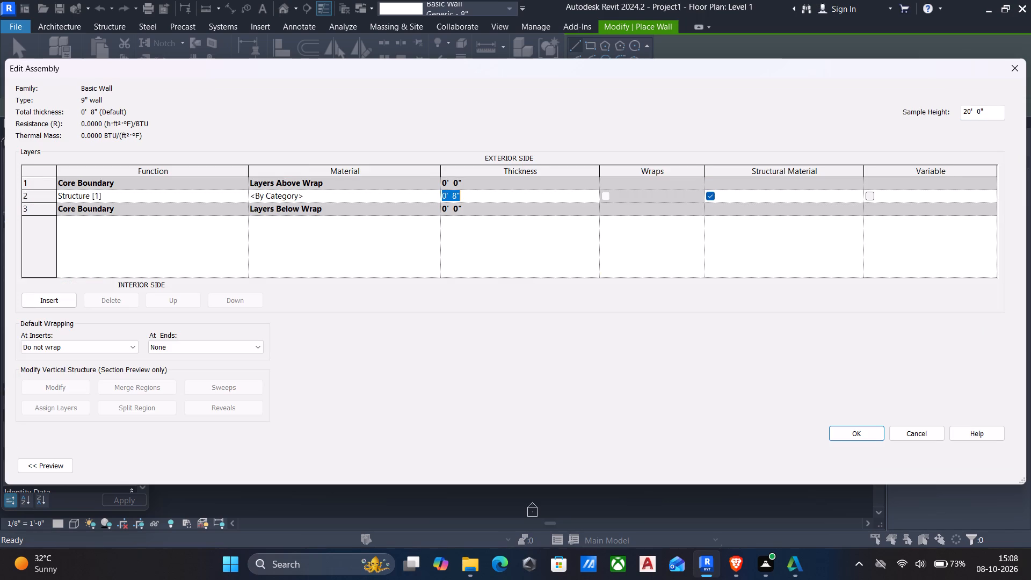
pyautogui.write('9"')
pyautogui.press('space')
pyautogui.click(876, 430)
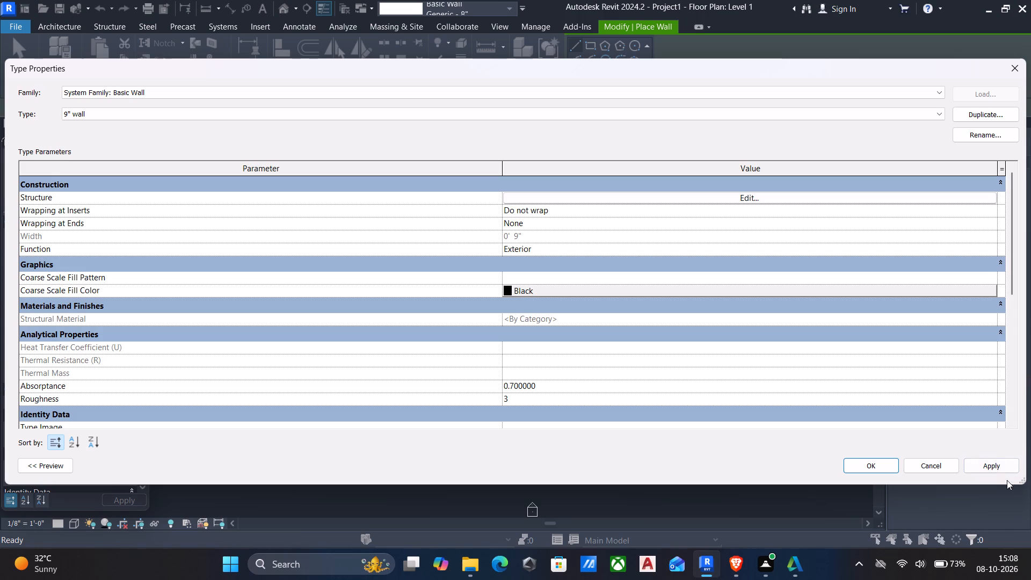
pyautogui.click(987, 461)
# Duplicate the 9" wall type as 4.5" wall and set its structure layer thickness to 4.5".
pyautogui.click(972, 114)
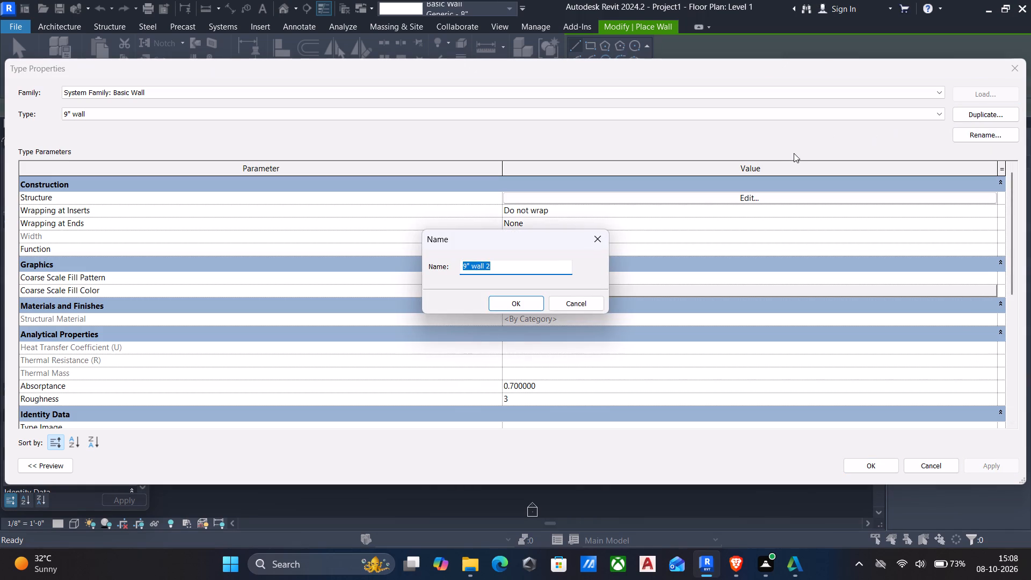
pyautogui.press('BackSpace')
pyautogui.write('4.5"')
pyautogui.press('space')
pyautogui.write('wall')
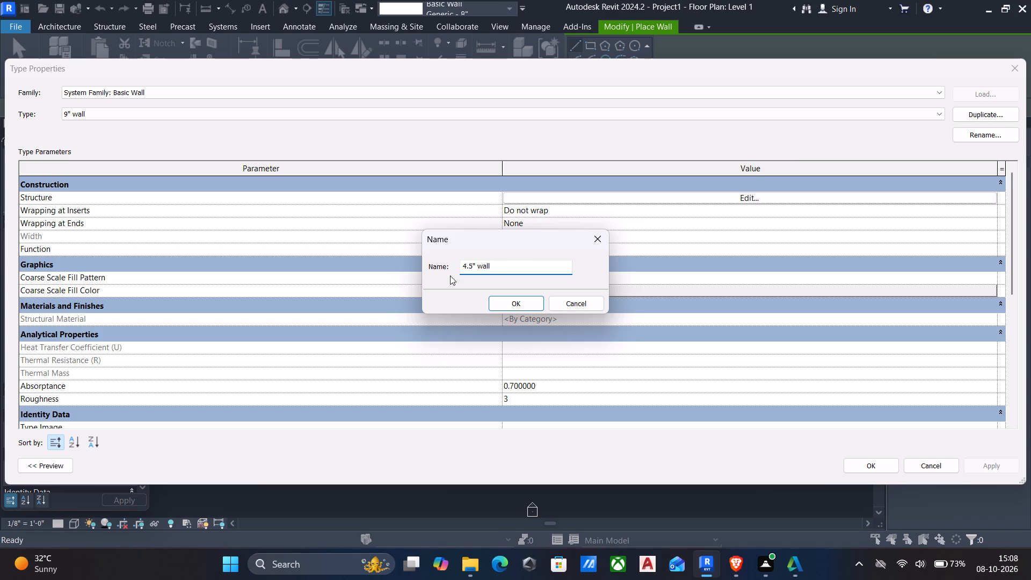
pyautogui.click(512, 306)
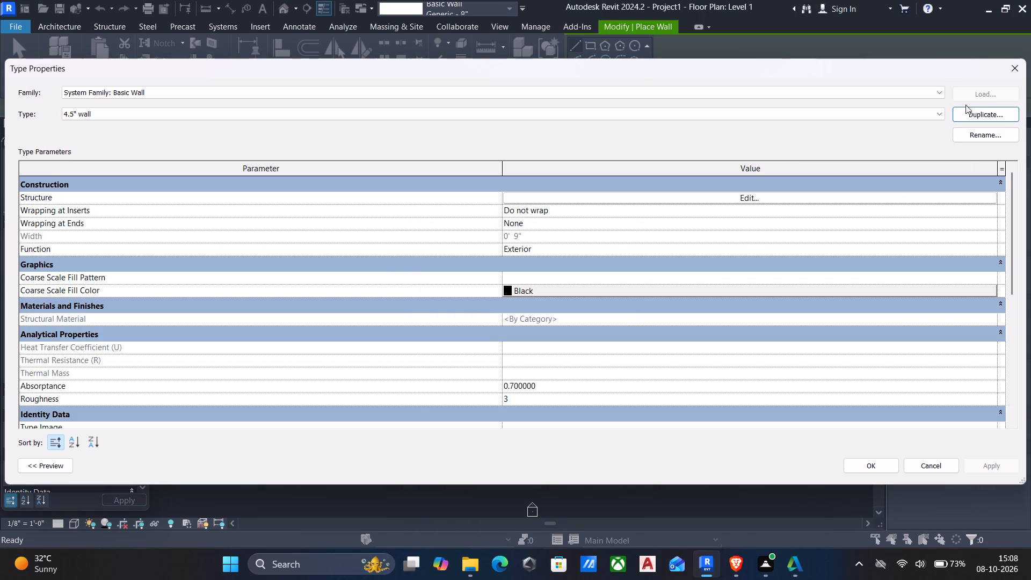
pyautogui.click(746, 194)
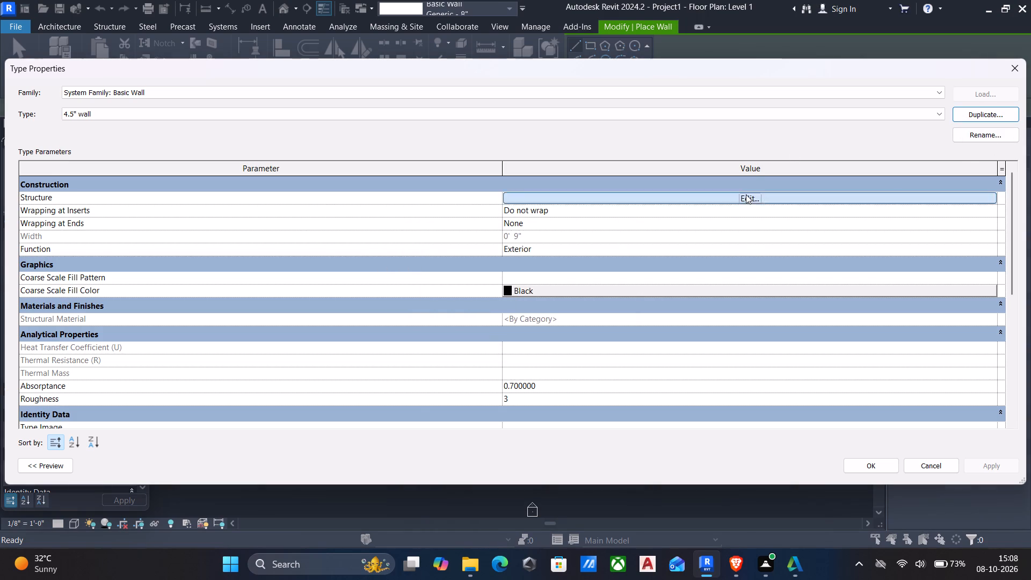
pyautogui.click(506, 200)
pyautogui.write('4.5')
pyautogui.hotkey('shift', '"')
pyautogui.press('Return')
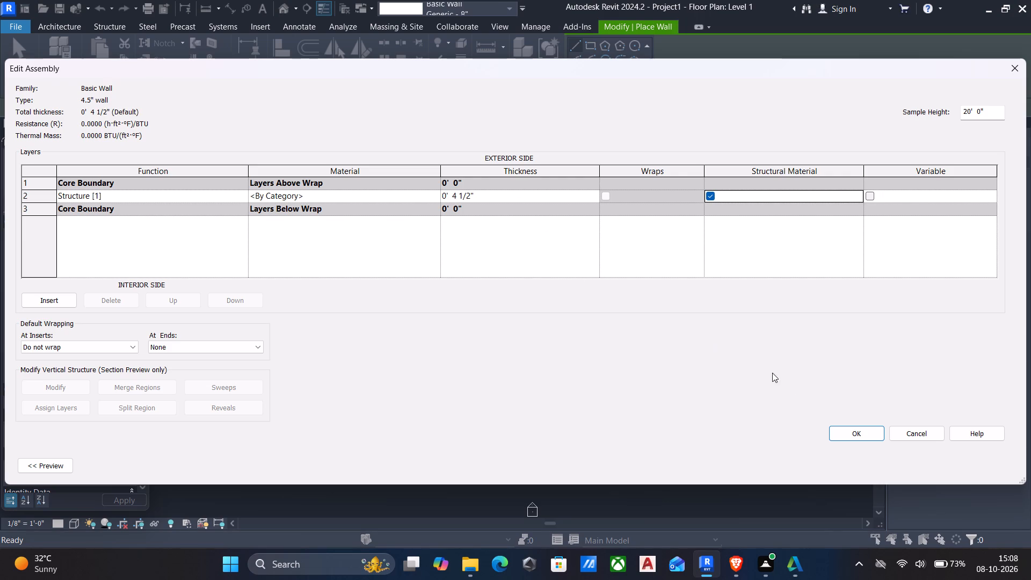
pyautogui.click(870, 429)
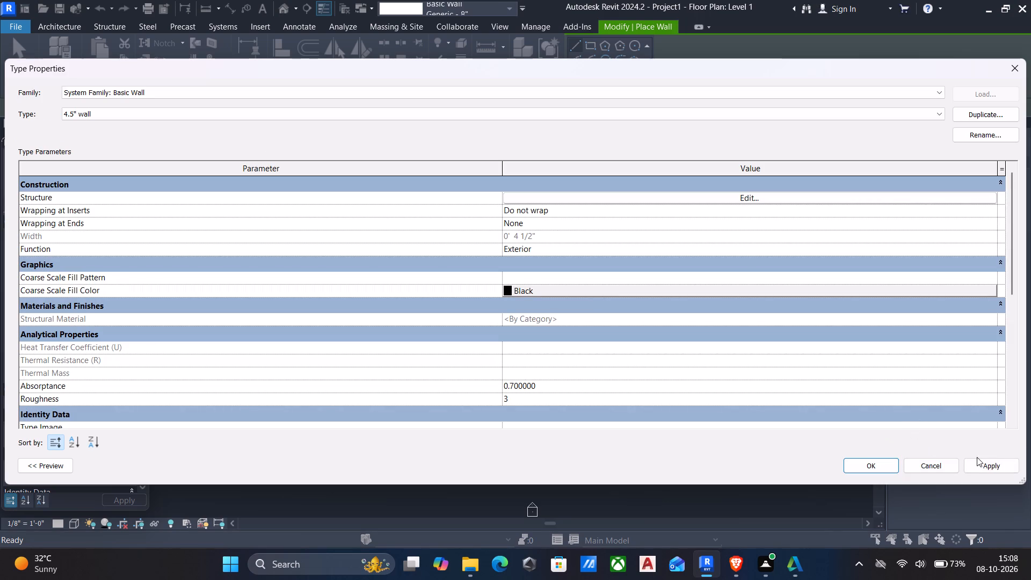
pyautogui.click(988, 463)
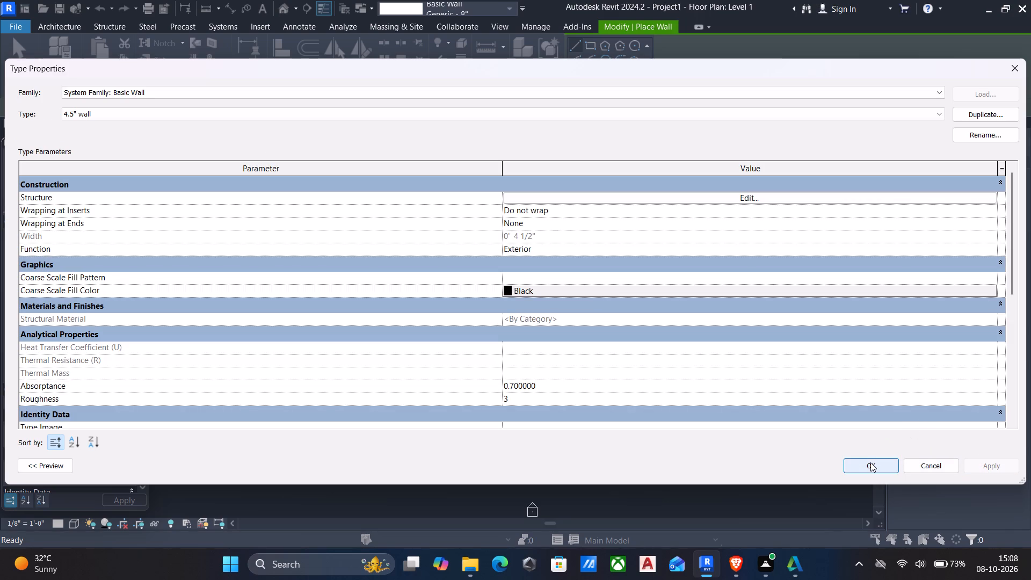
pyautogui.click(871, 462)
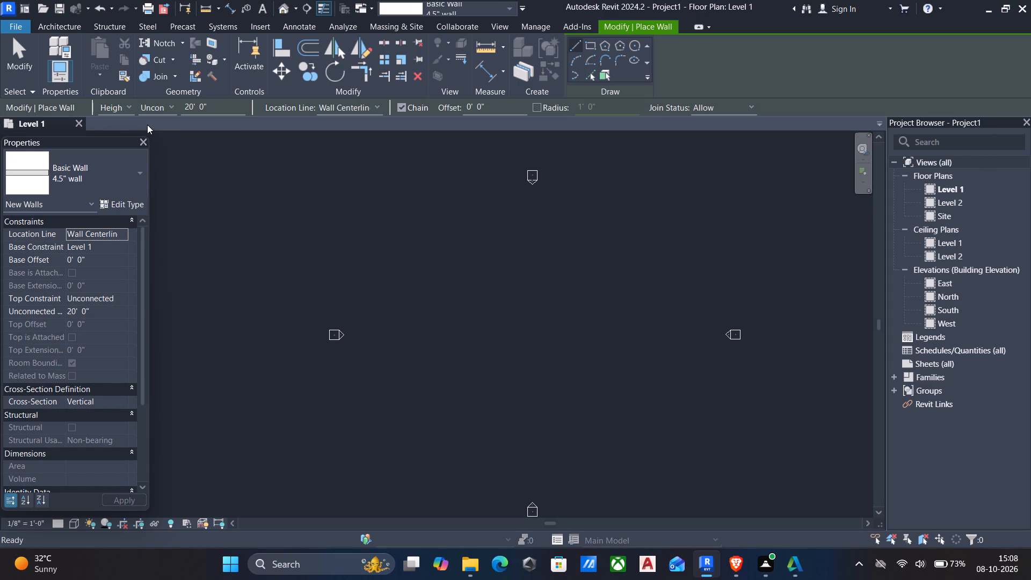
# Configure new walls to rise to Level 2 with the location line at Finish Face: Exterior.
pyautogui.click(164, 107)
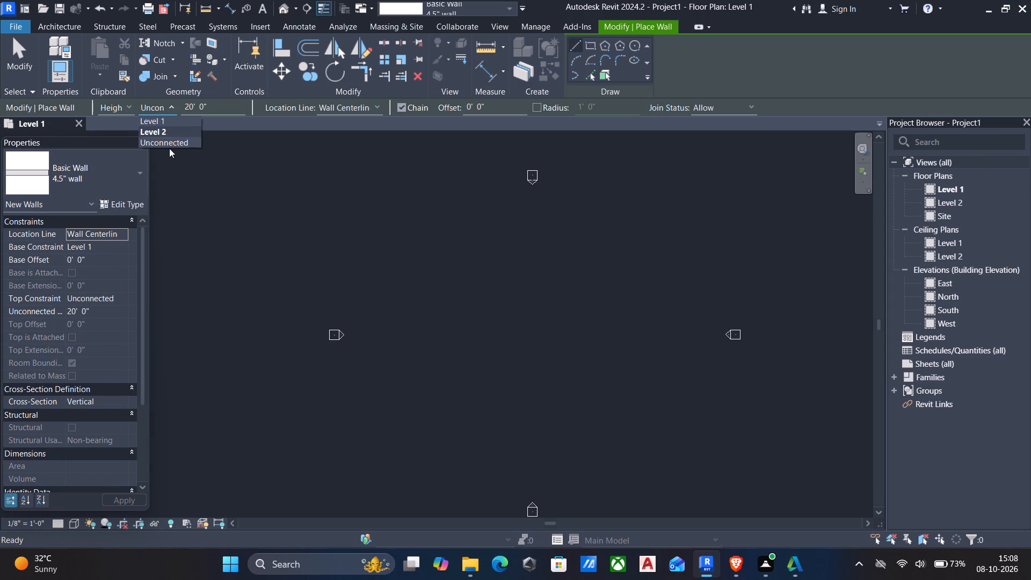
pyautogui.click(160, 133)
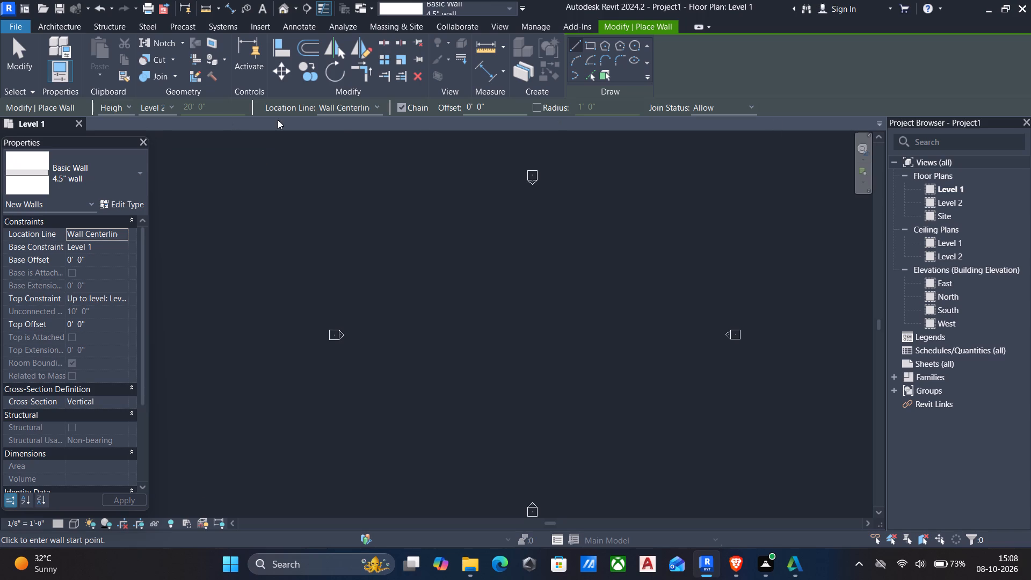
pyautogui.click(371, 106)
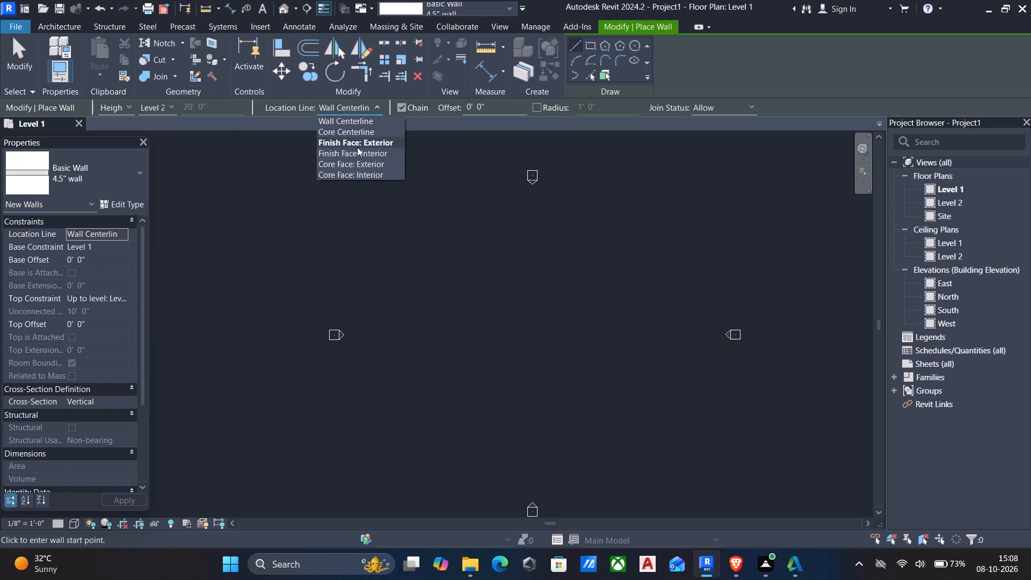
pyautogui.click(351, 146)
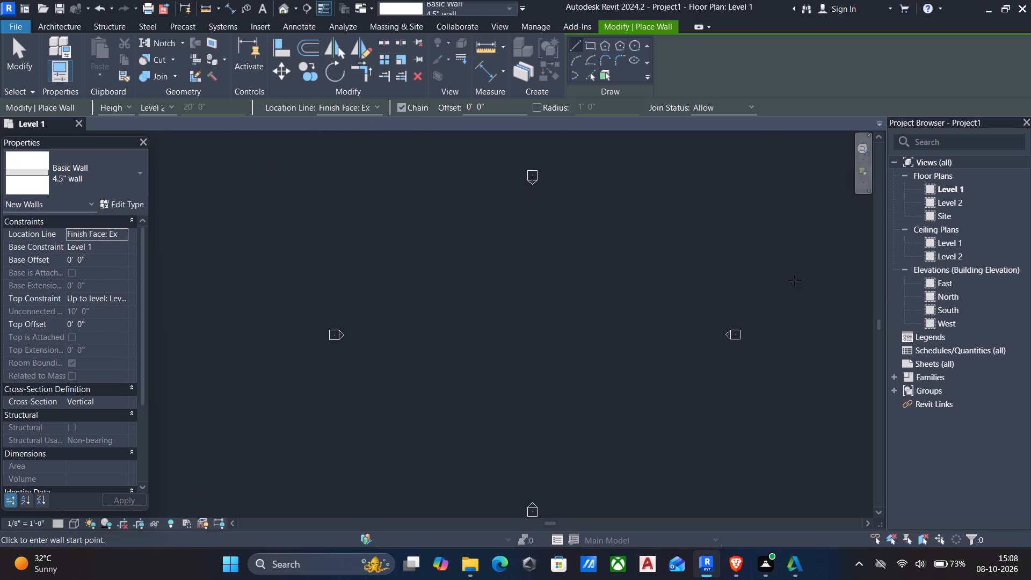
# In the South elevation, set the height of Level 2 above Level 1 to 12'.
pyautogui.doubleClick(957, 311)
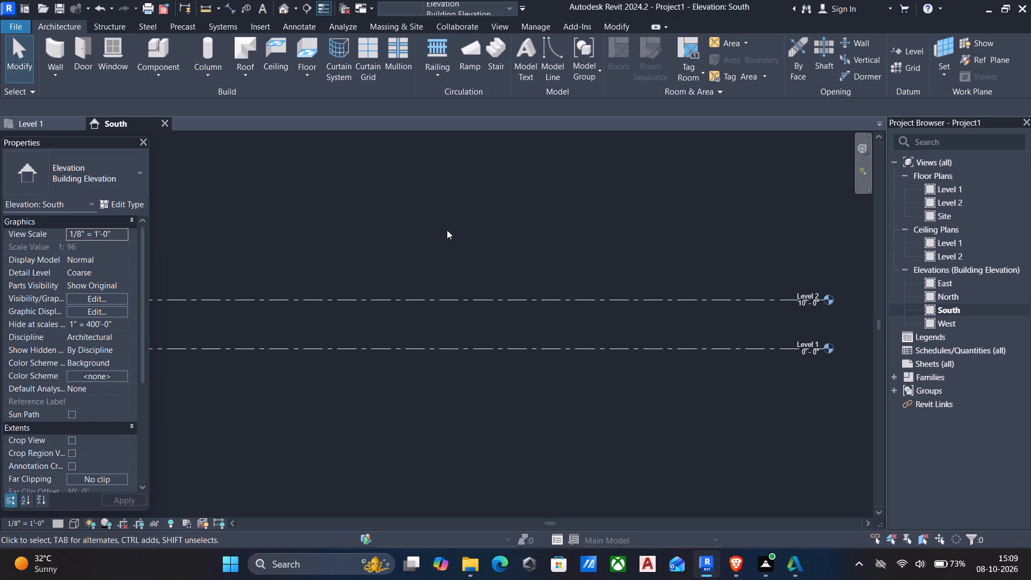
pyautogui.moveTo(438, 300); pyautogui.dragTo(431, 298)
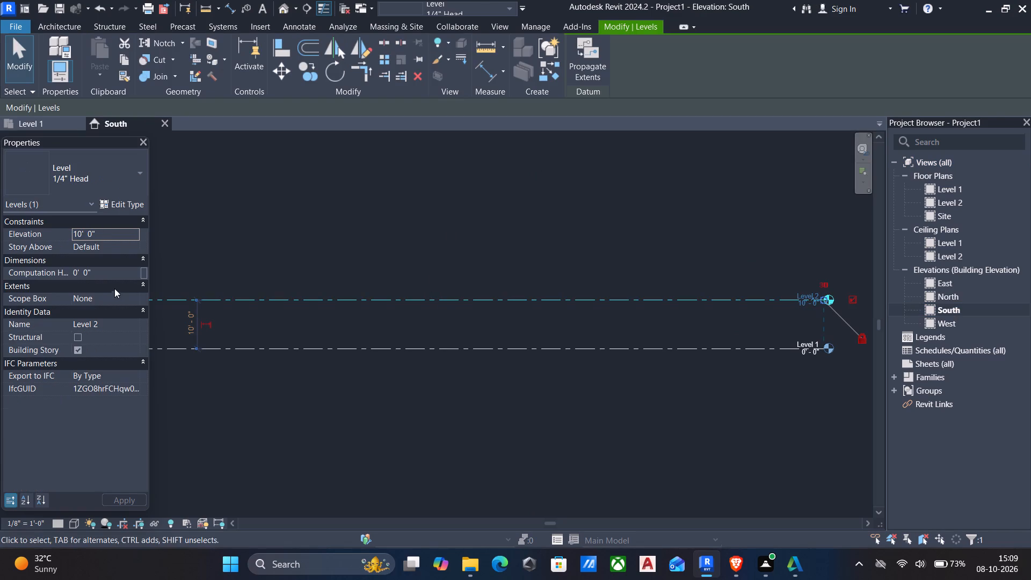
pyautogui.click(189, 322)
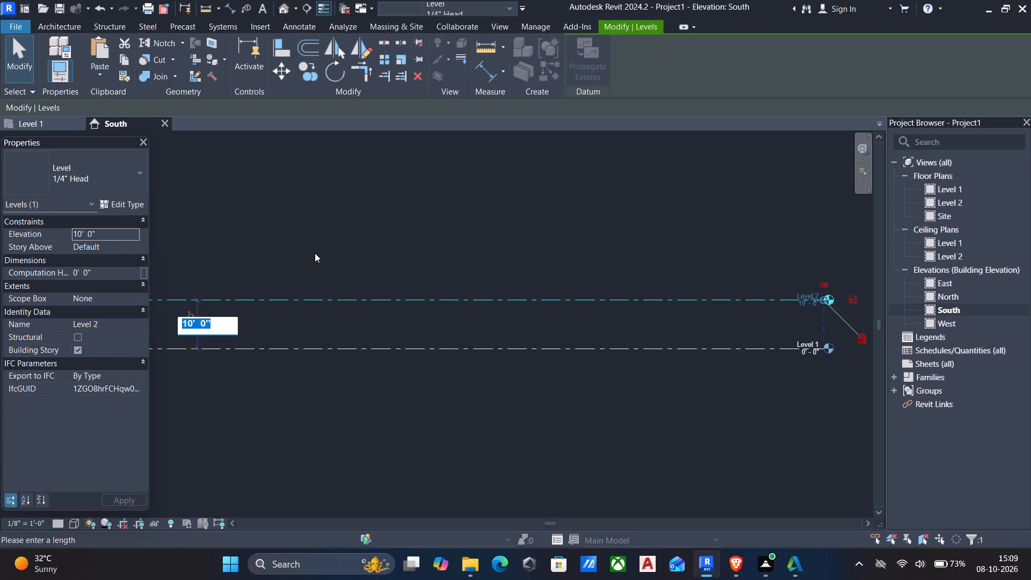
pyautogui.write("12'")
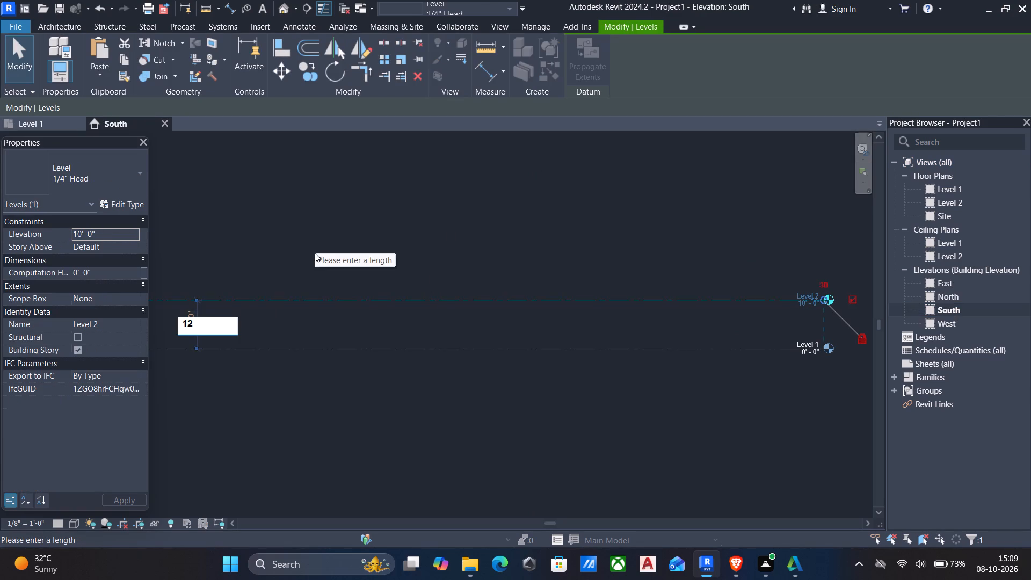
pyautogui.press('Return')
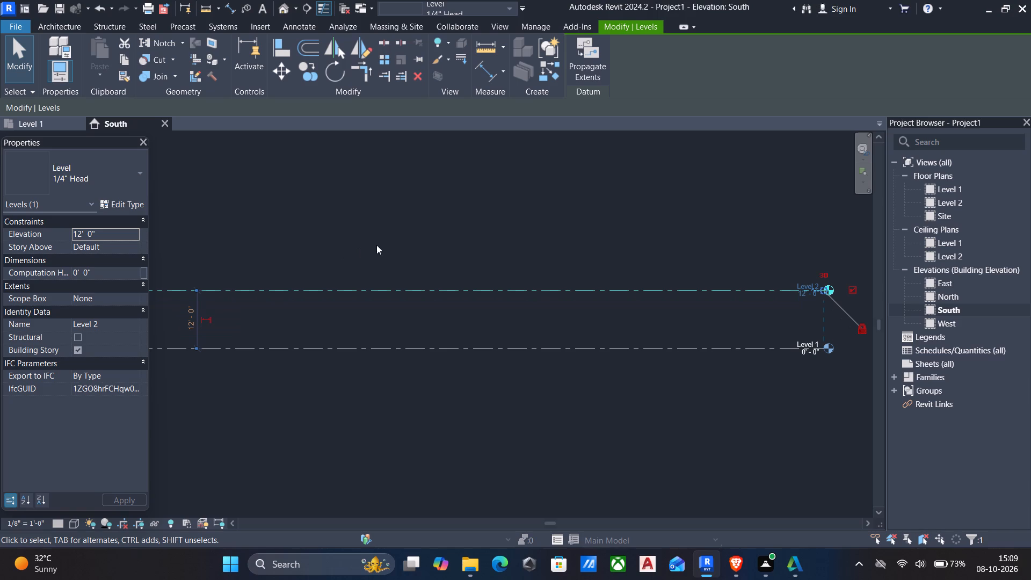
# Add a new level line 6" above Level 2 along its full length.
pyautogui.press('c')
pyautogui.press('s')
pyautogui.scroll(-4, 369, 228)
pyautogui.moveTo(369, 228); pyautogui.dragTo(495, 242, button='middle')
pyautogui.moveTo(322, 110); pyautogui.dragTo(194, 100)
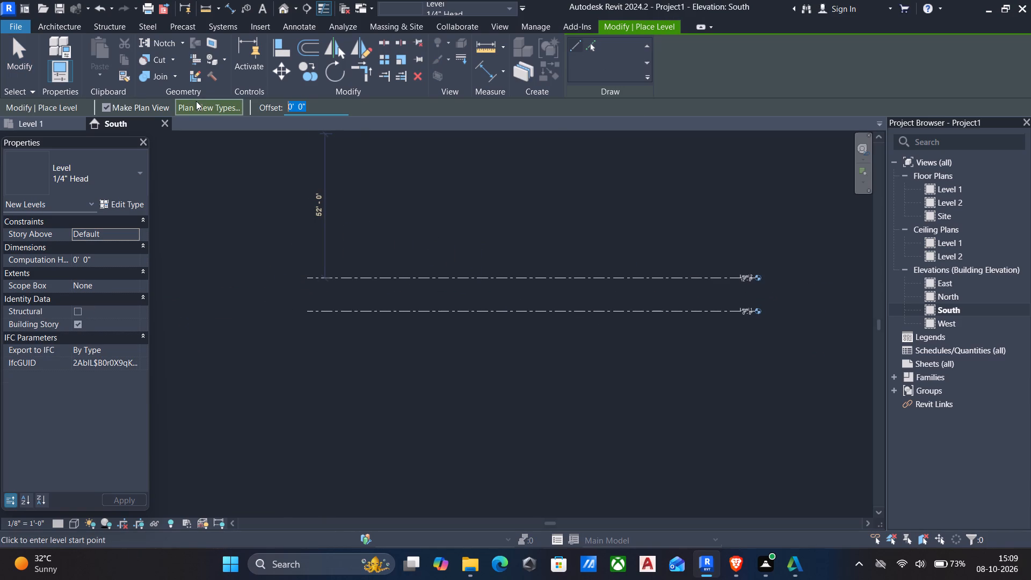
pyautogui.press('6')
pyautogui.hotkey('shift', '"')
pyautogui.press('Return')
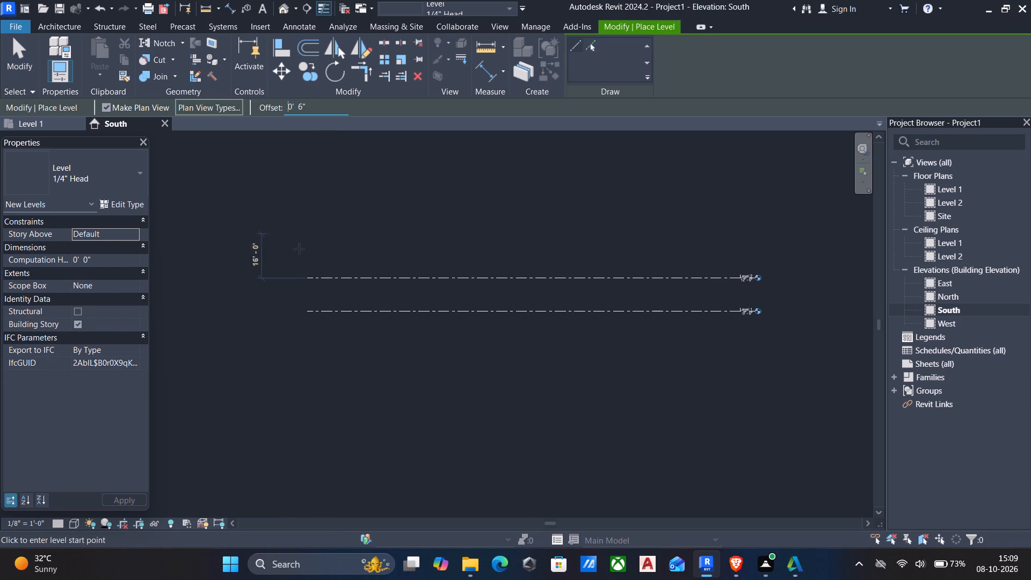
pyautogui.scroll(4, 319, 292)
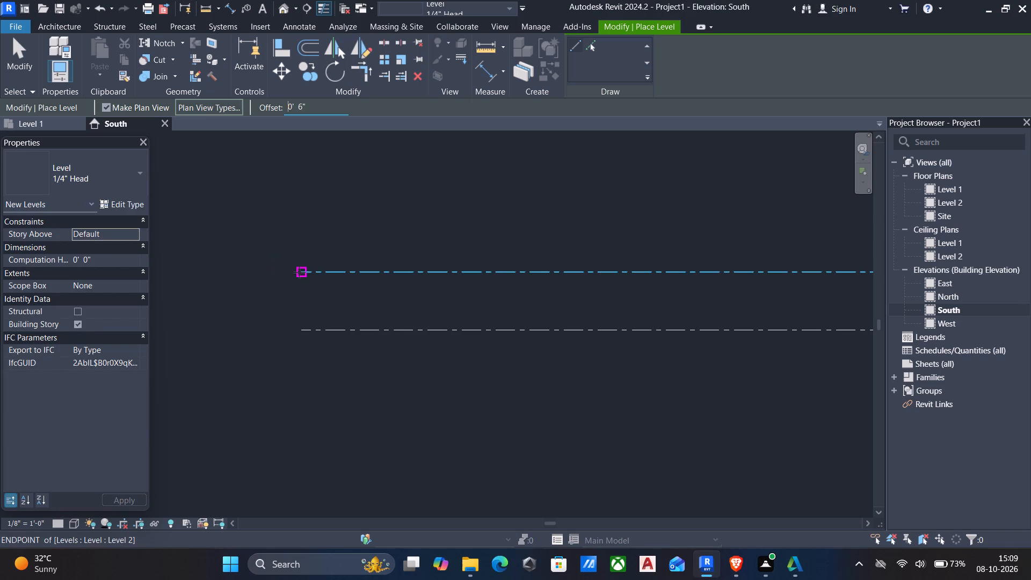
pyautogui.click(299, 272)
pyautogui.scroll(-4, 363, 262)
pyautogui.scroll(5, 749, 252)
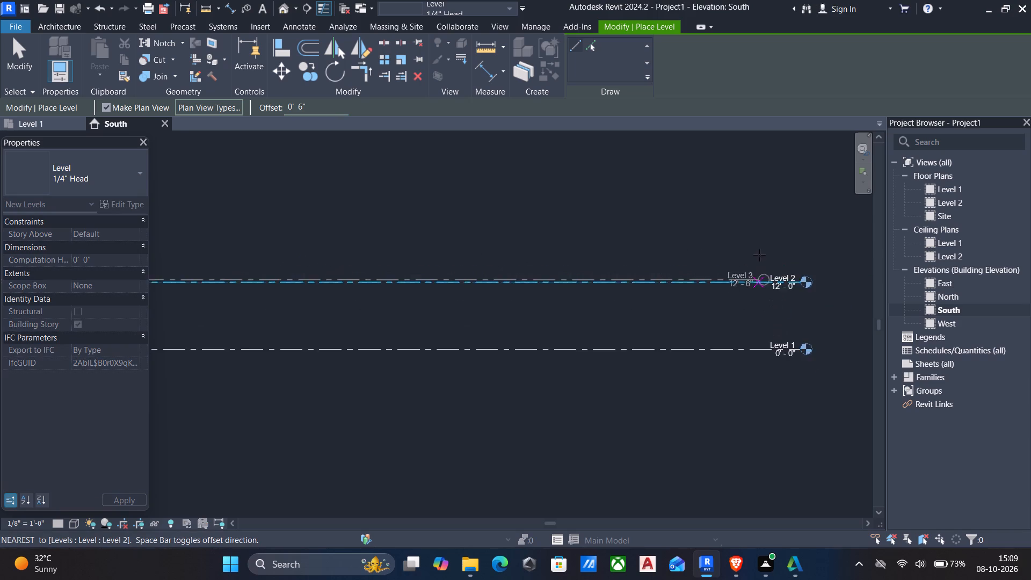
pyautogui.scroll(1, 759, 255)
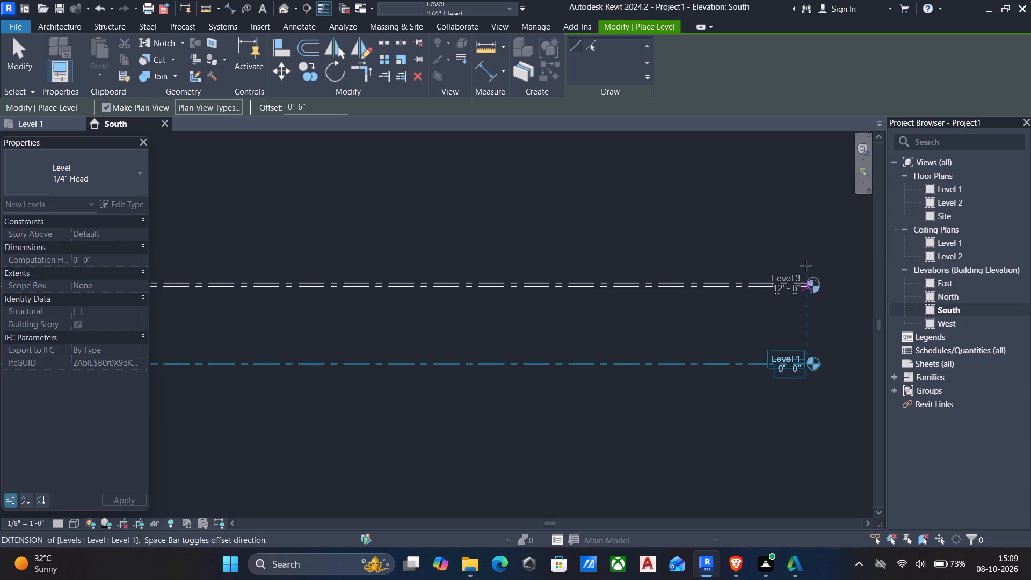
pyautogui.click(805, 266)
pyautogui.press('Escape')
# Add another full-length level line 10' above the level at 12'-6".
pyautogui.scroll(-6, 800, 269)
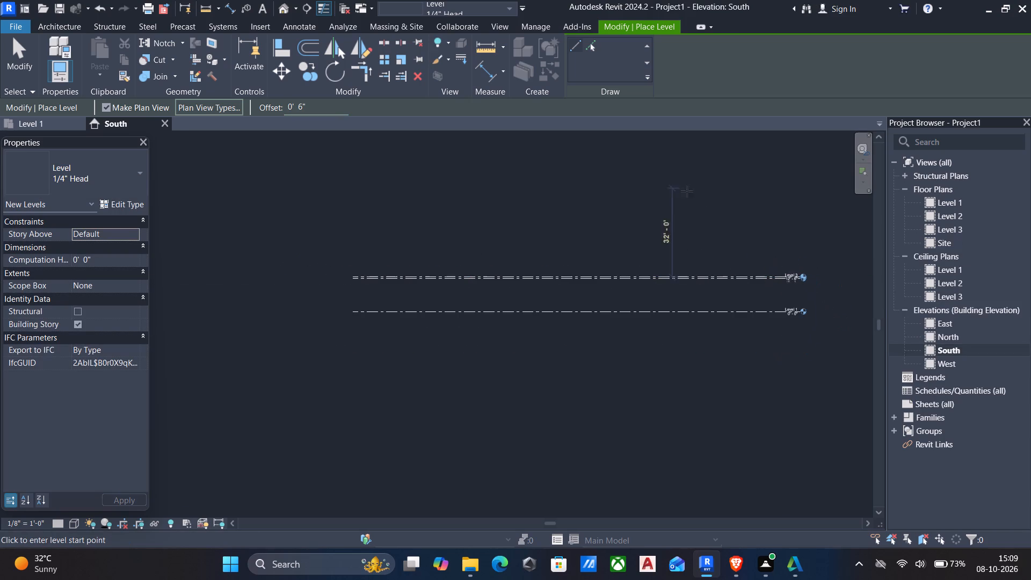
pyautogui.moveTo(315, 108); pyautogui.dragTo(157, 105)
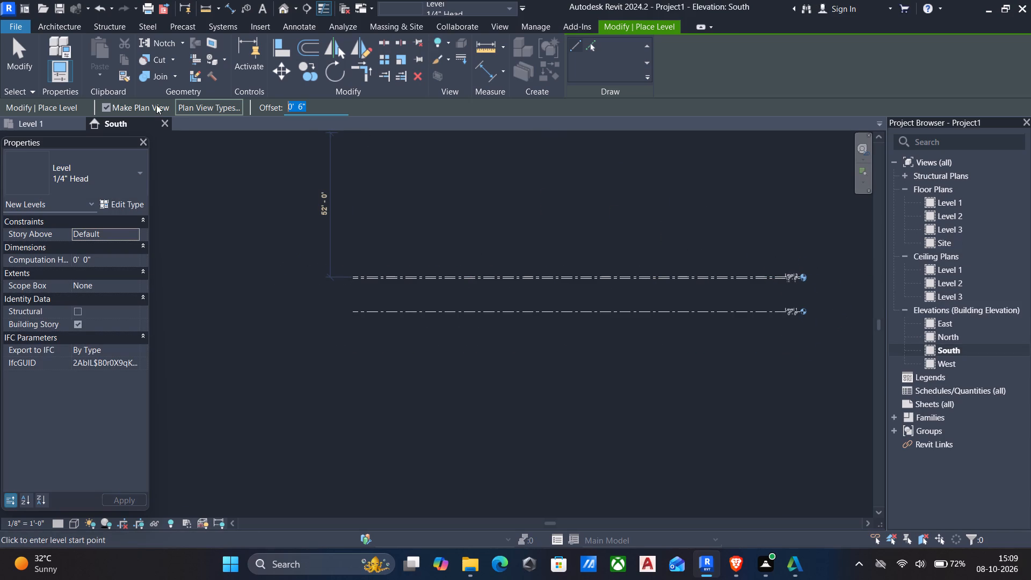
pyautogui.write("10'")
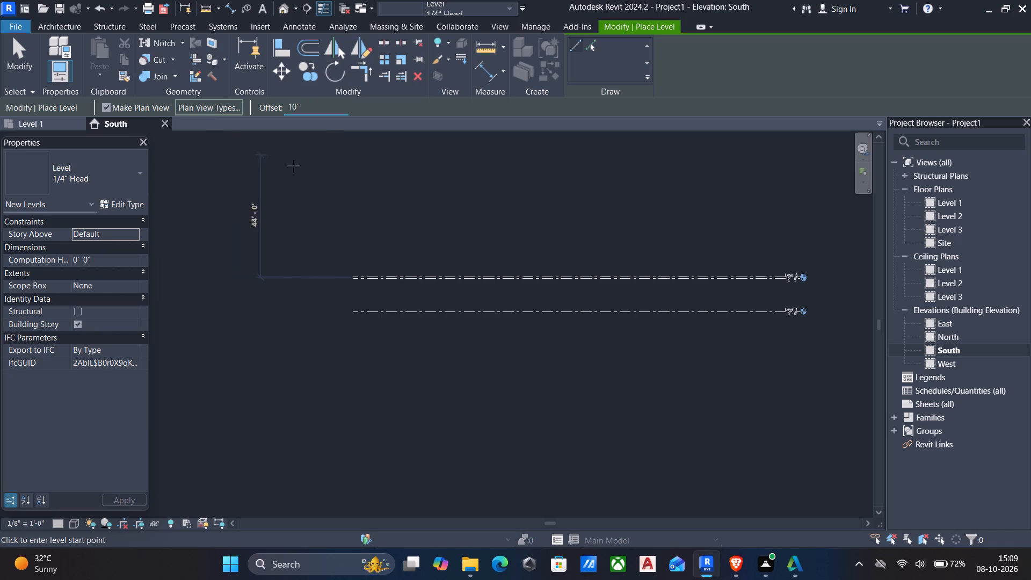
pyautogui.scroll(9, 350, 265)
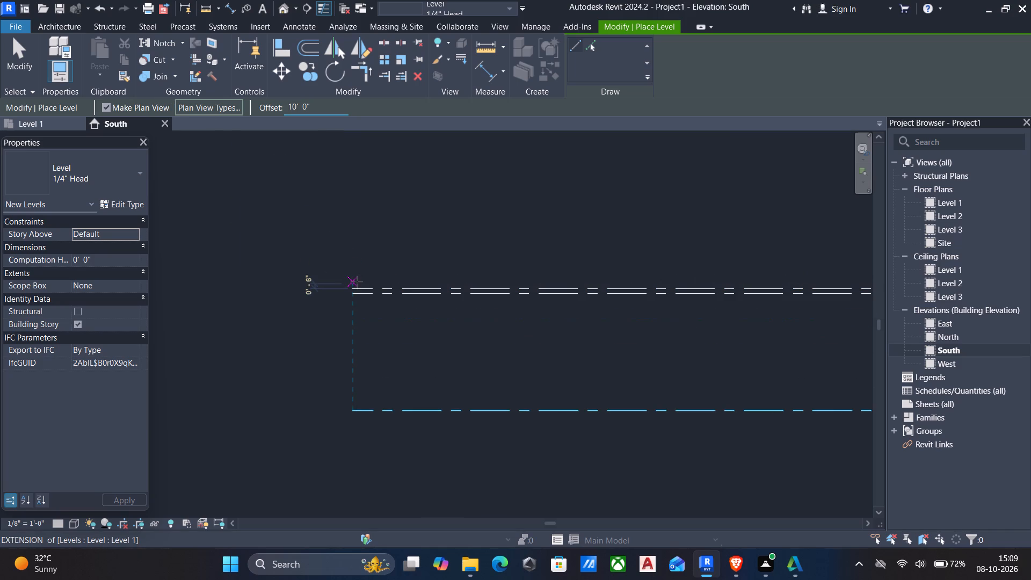
pyautogui.click(352, 288)
pyautogui.scroll(-5, 430, 260)
pyautogui.scroll(-2, 539, 245)
pyautogui.moveTo(543, 247); pyautogui.dragTo(531, 251, button='middle')
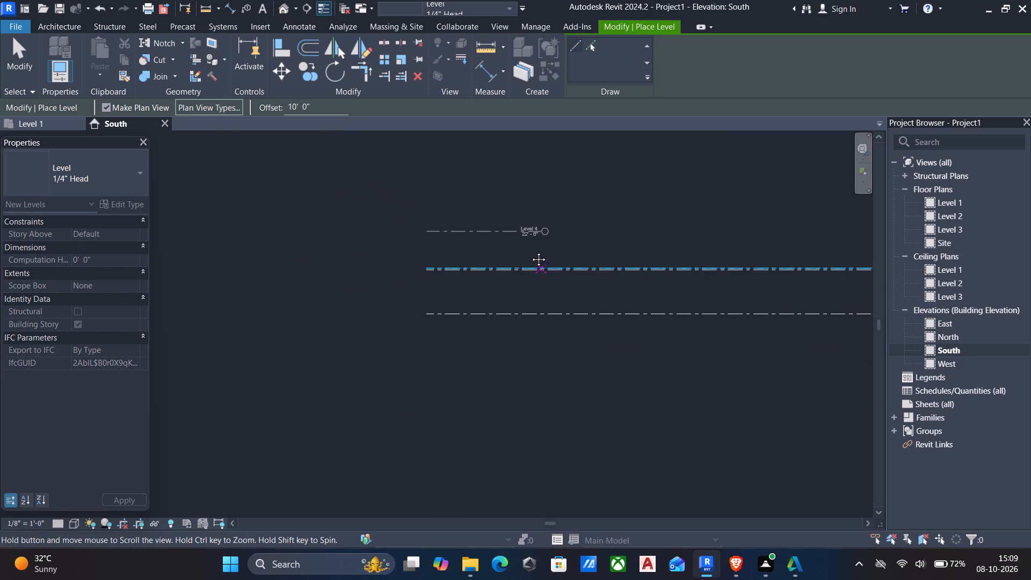
pyautogui.moveTo(531, 251); pyautogui.dragTo(387, 271, button='middle')
pyautogui.scroll(-5, 397, 270)
pyautogui.scroll(5, 652, 261)
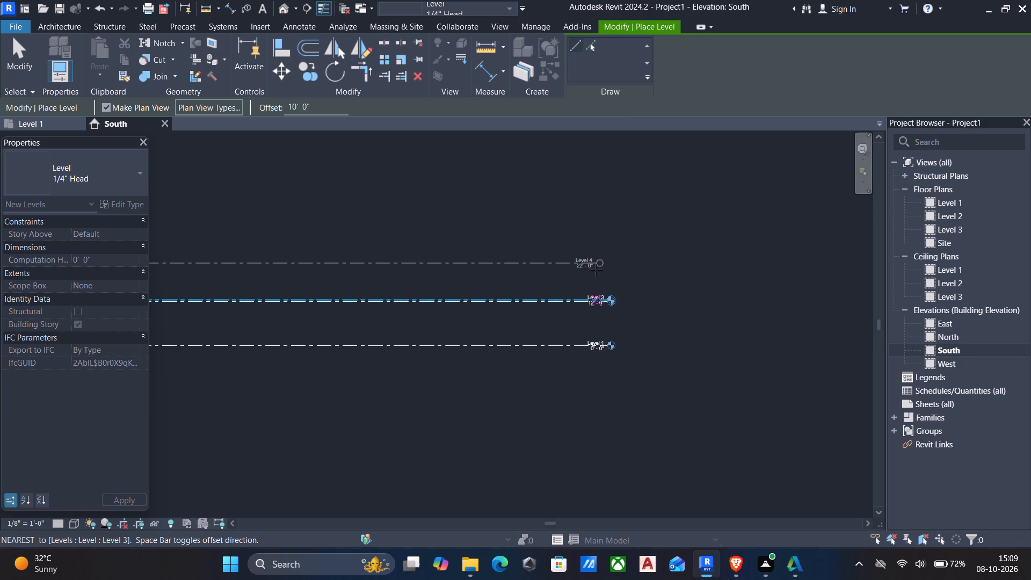
pyautogui.click(604, 267)
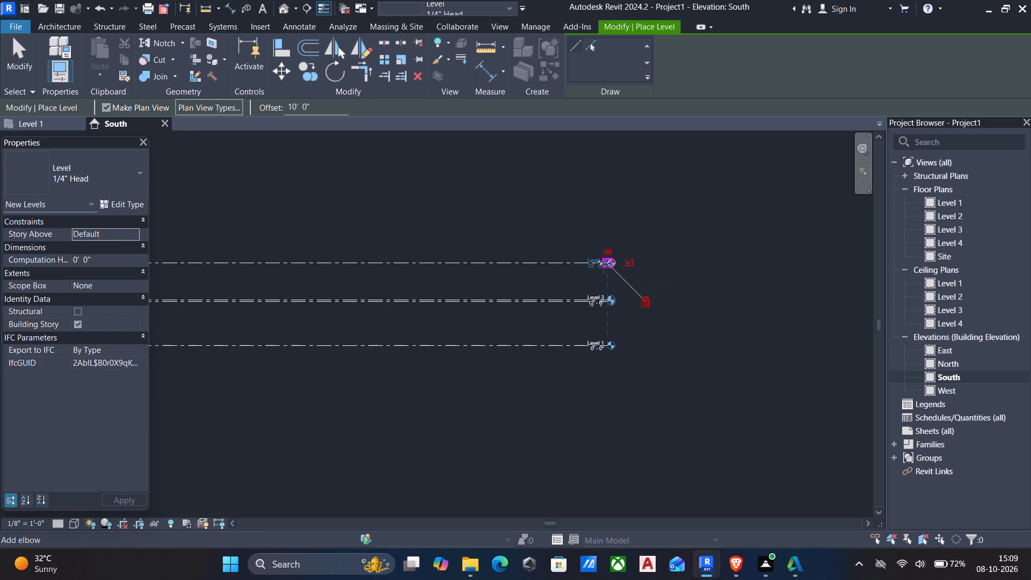
pyautogui.press('Escape')
pyautogui.scroll(-5, 606, 267)
pyautogui.moveTo(607, 267); pyautogui.dragTo(654, 278, button='middle')
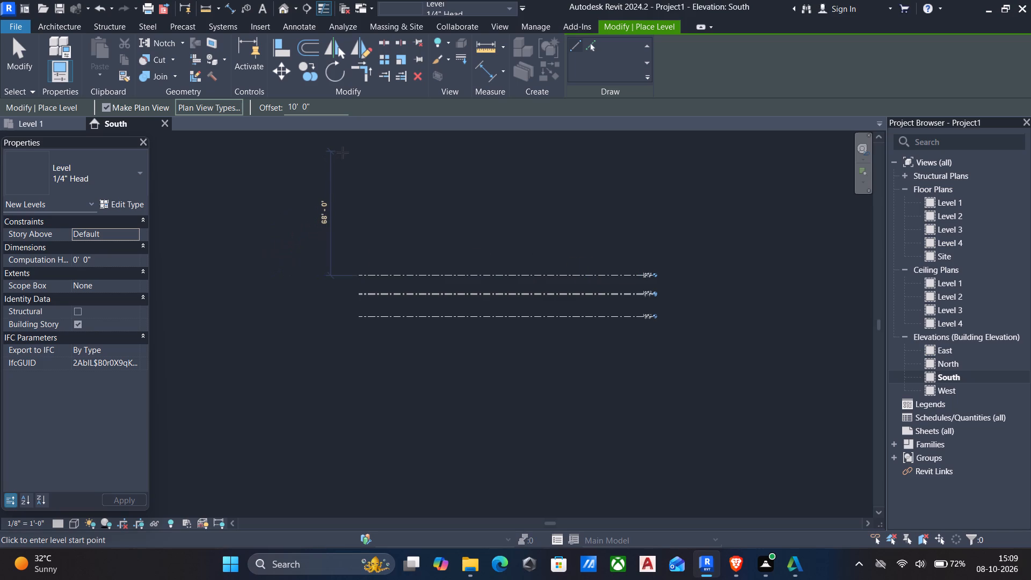
pyautogui.press('Escape')
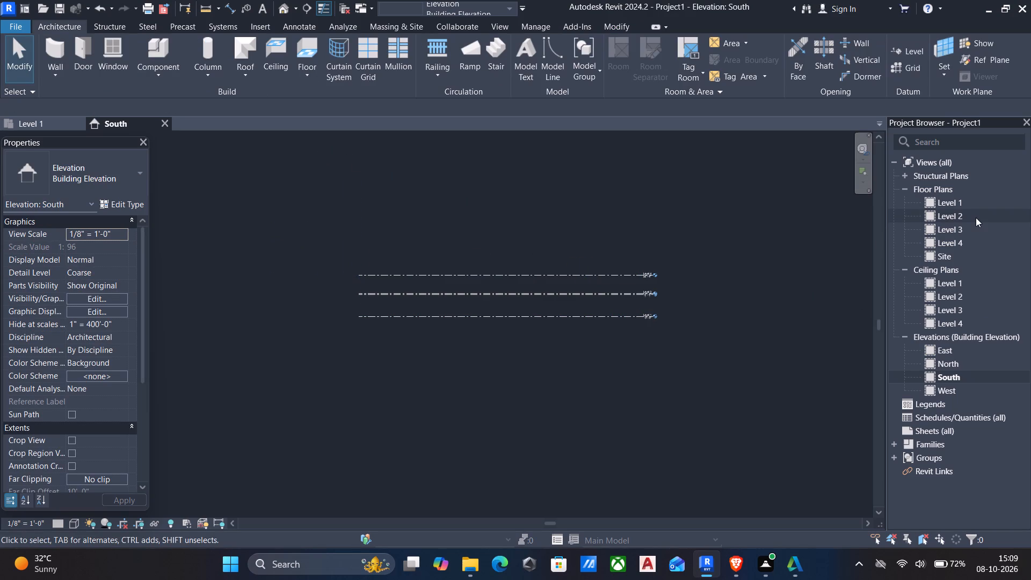
# Open the Level 1 floor plan.
pyautogui.doubleClick(962, 204)
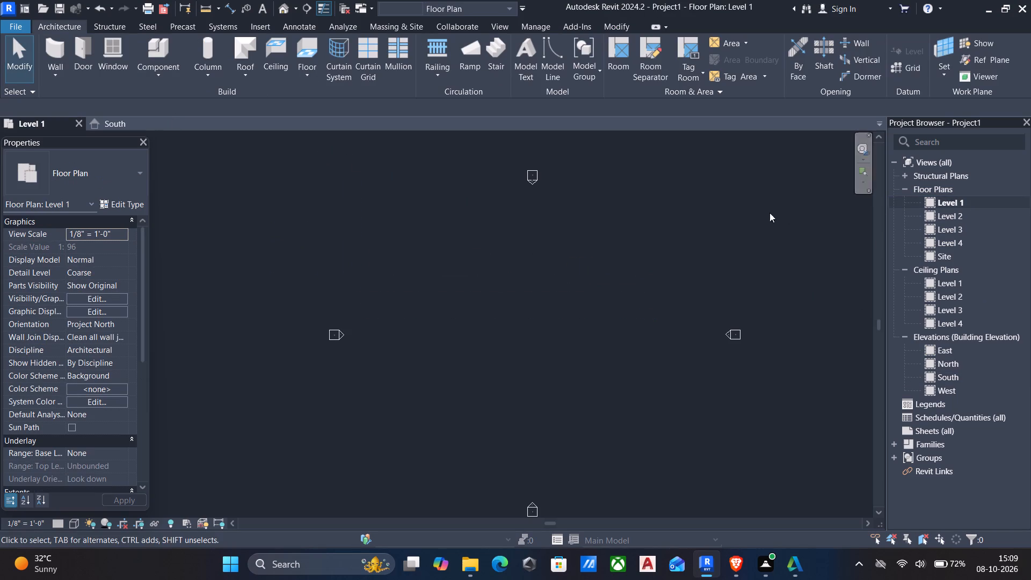
pyautogui.scroll(-3, 598, 259)
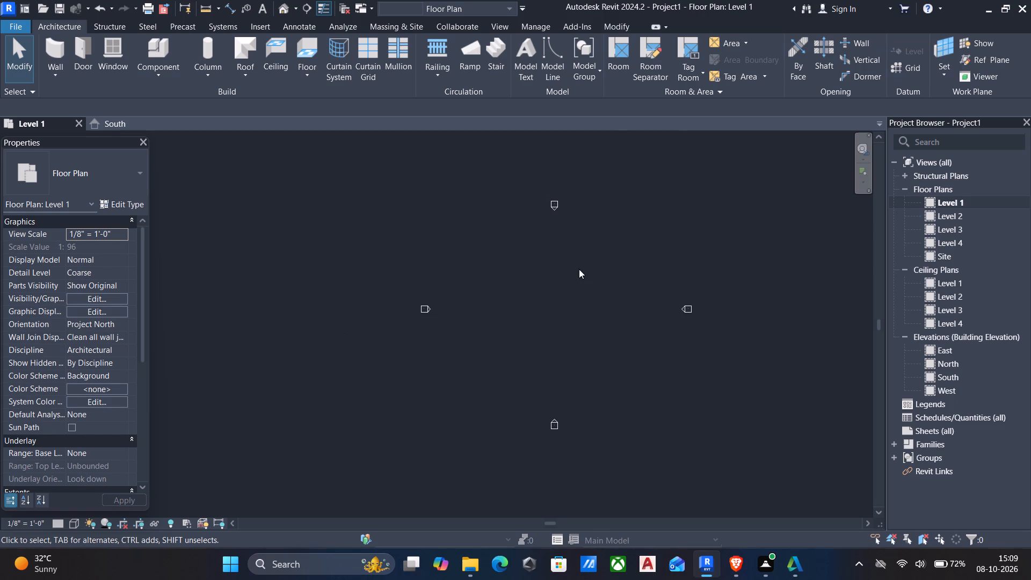
pyautogui.scroll(6, 477, 299)
pyautogui.scroll(-5, 544, 295)
pyautogui.moveTo(631, 297); pyautogui.dragTo(629, 297, button='middle')
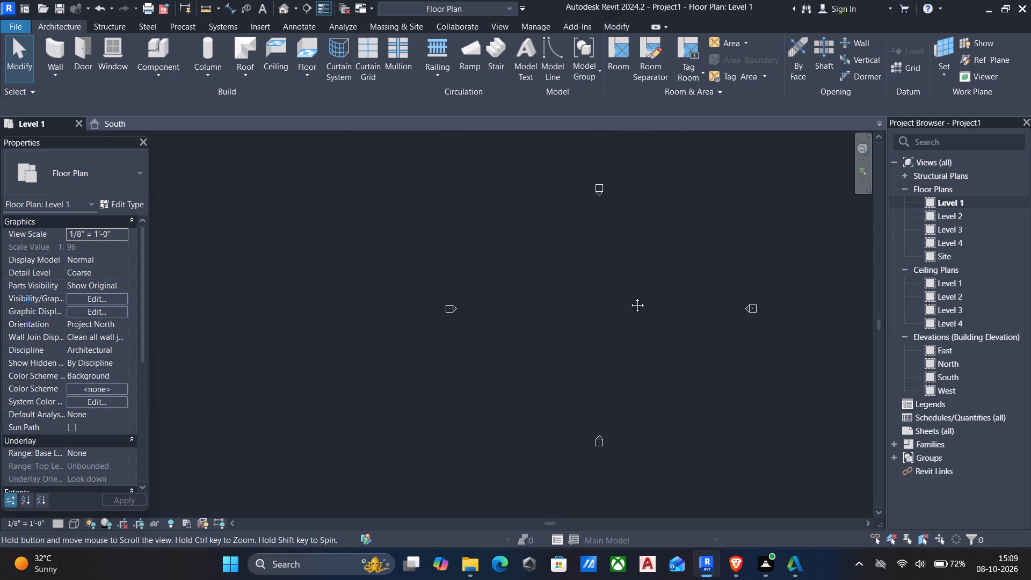
pyautogui.moveTo(629, 297); pyautogui.dragTo(576, 295, button='middle')
pyautogui.scroll(5, 576, 295)
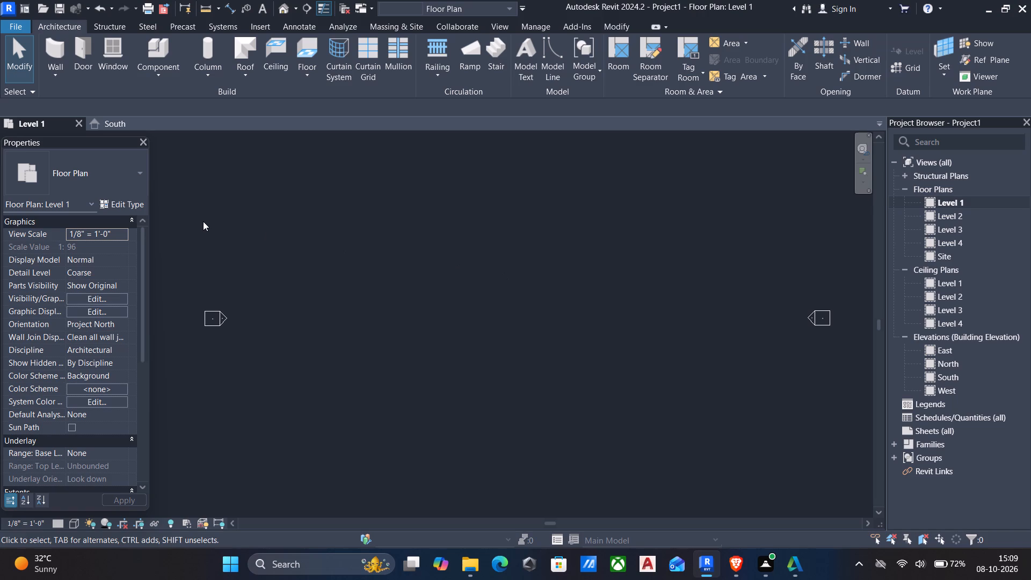
# Draw a closed exterior outline in 9" wall, about 42'-6" on the east and 58'-6" on the west, with a 20' by 16' southeast notch.
pyautogui.write('wa')
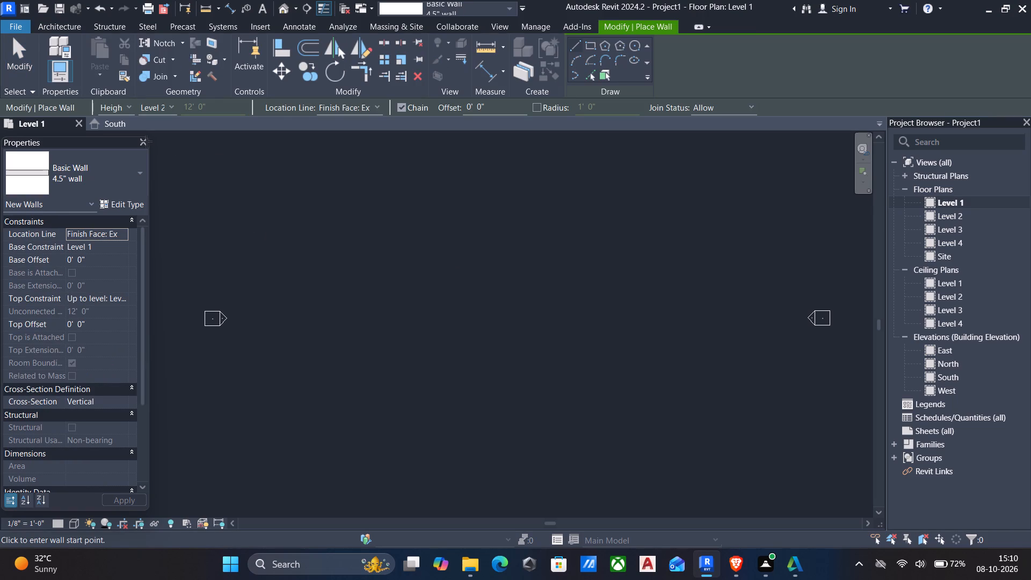
pyautogui.click(84, 161)
pyautogui.scroll(6, 71, 264)
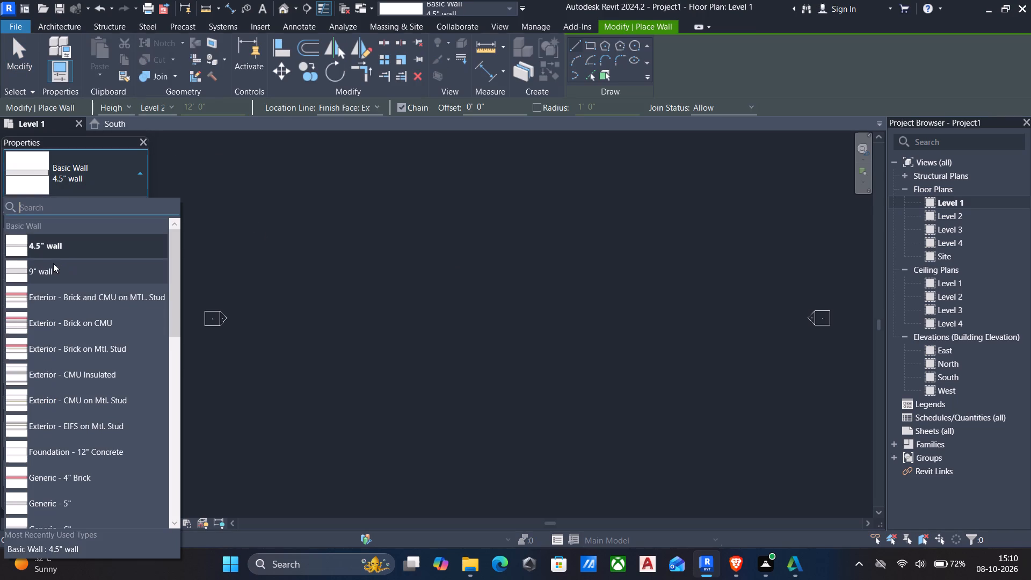
pyautogui.click(55, 267)
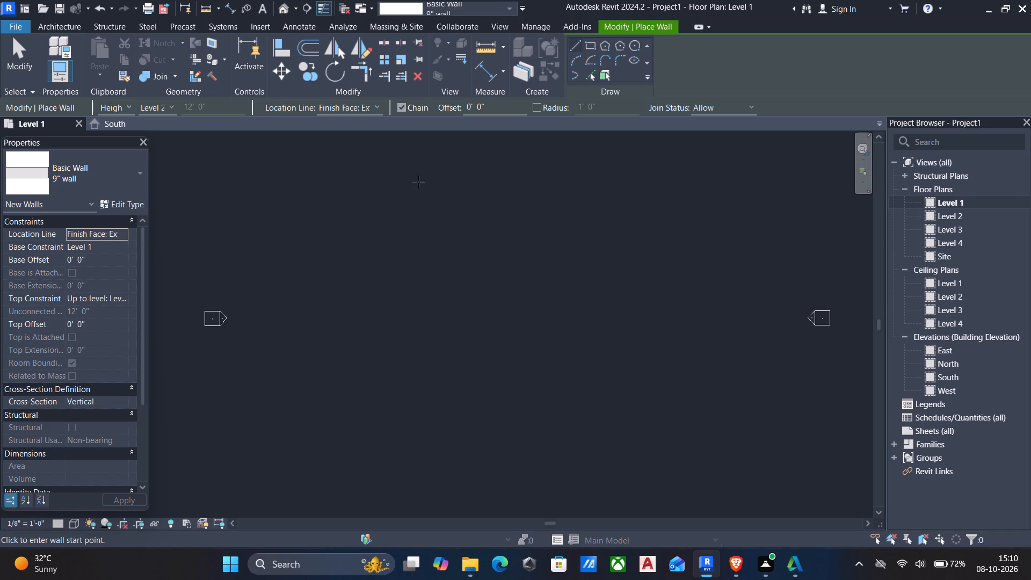
pyautogui.click(369, 203)
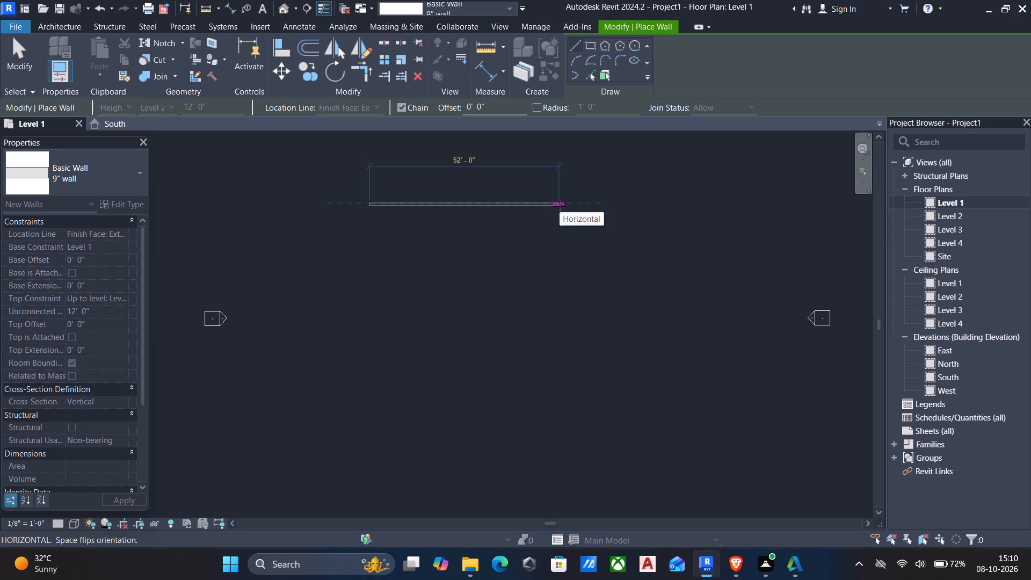
pyautogui.click(588, 199)
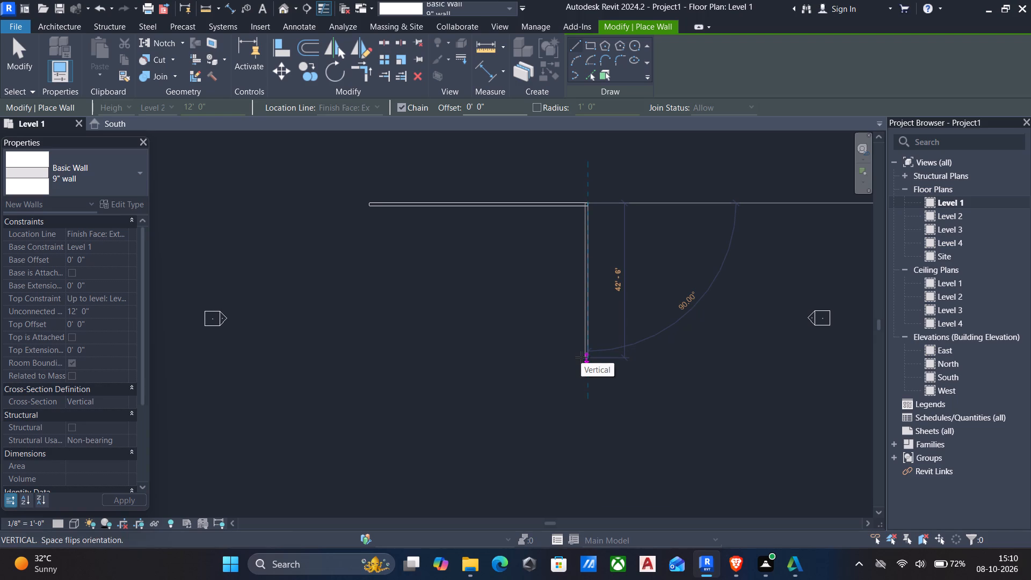
pyautogui.click(581, 357)
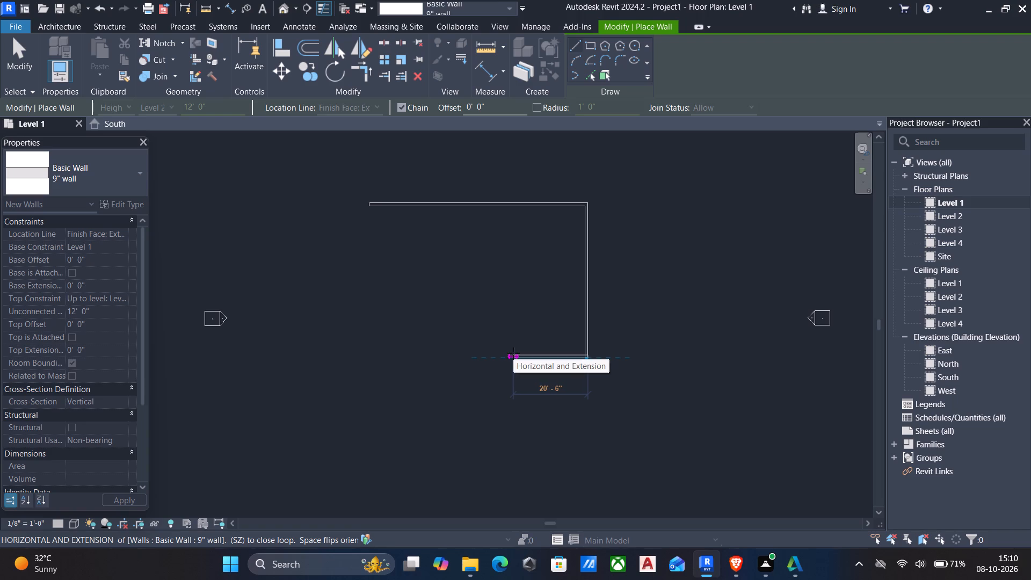
pyautogui.write("20'")
pyautogui.press('Return')
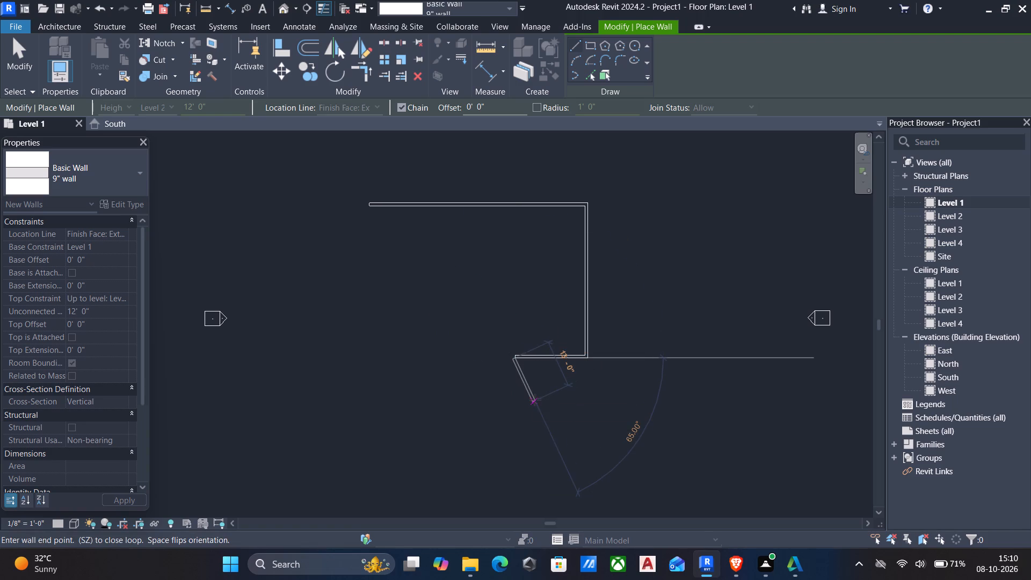
pyautogui.click(514, 417)
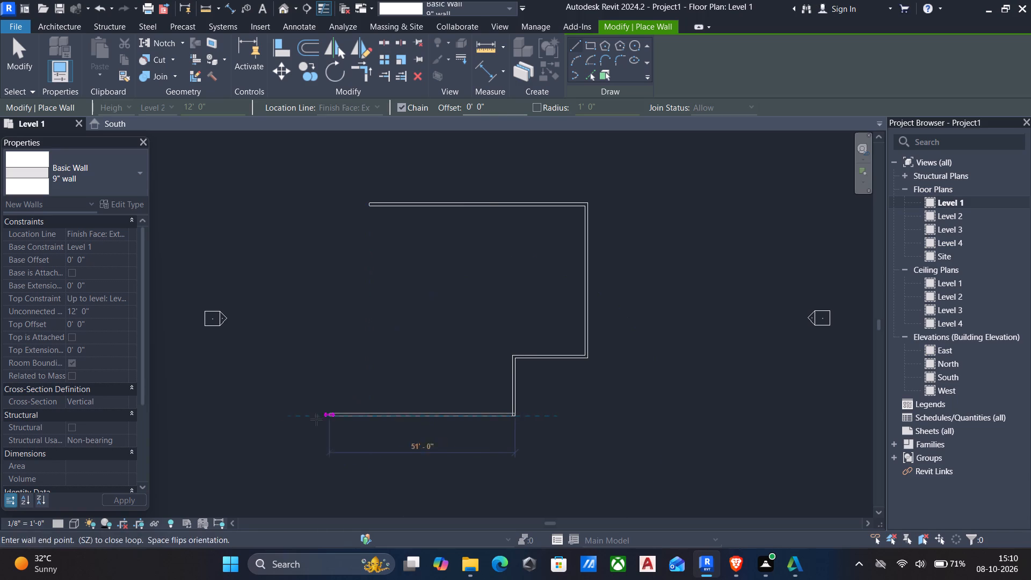
pyautogui.click(366, 416)
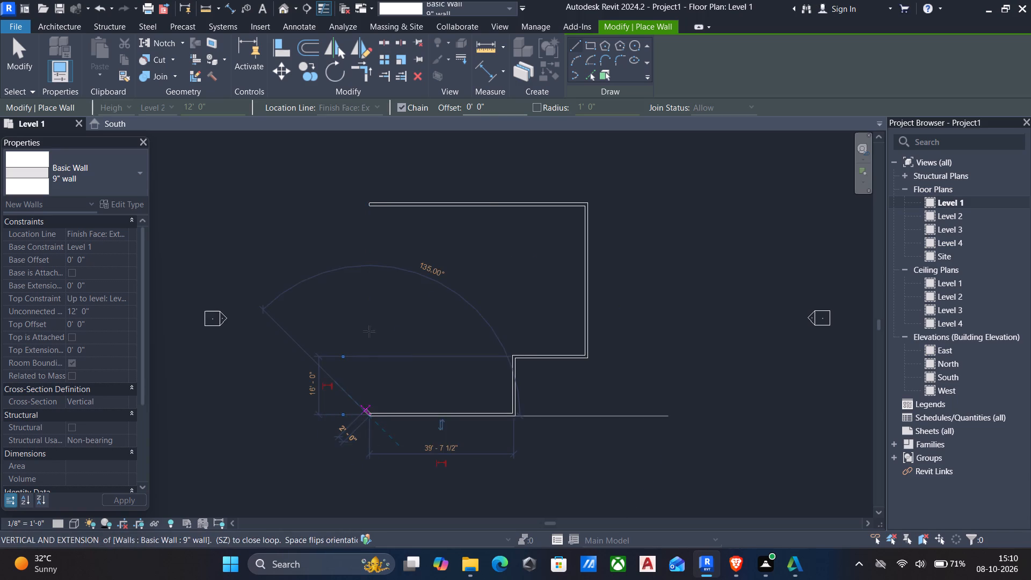
pyautogui.click(371, 206)
pyautogui.press('Escape')
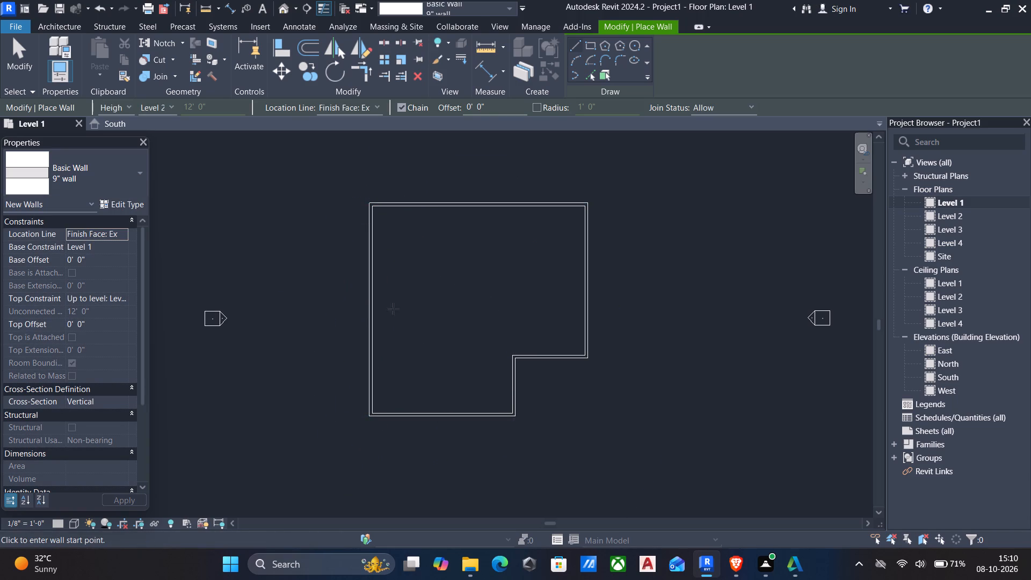
# Draw a 9" interior wall about 31' north from the midpoint of the south exterior wall.
pyautogui.click(444, 419)
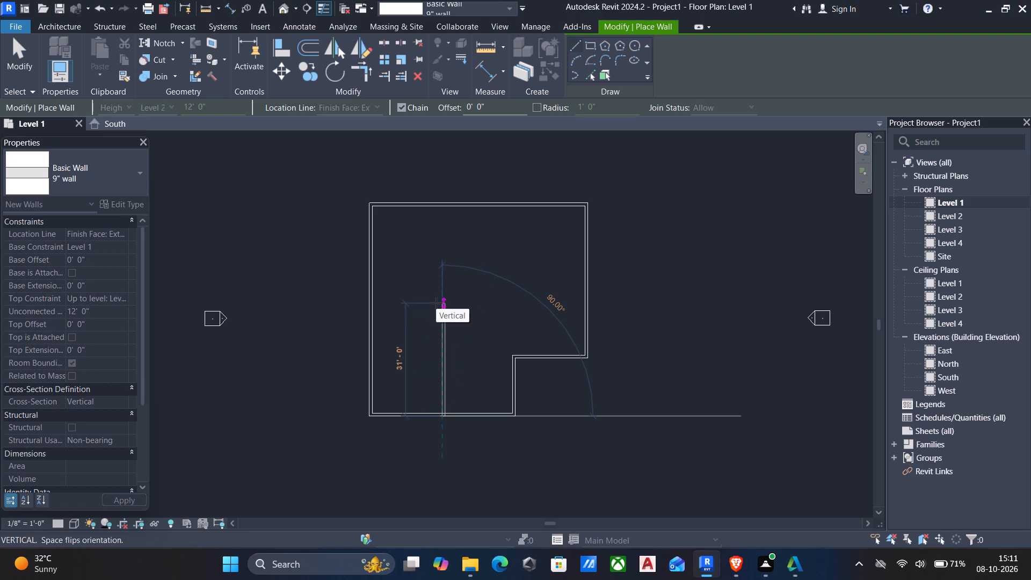
pyautogui.click(436, 303)
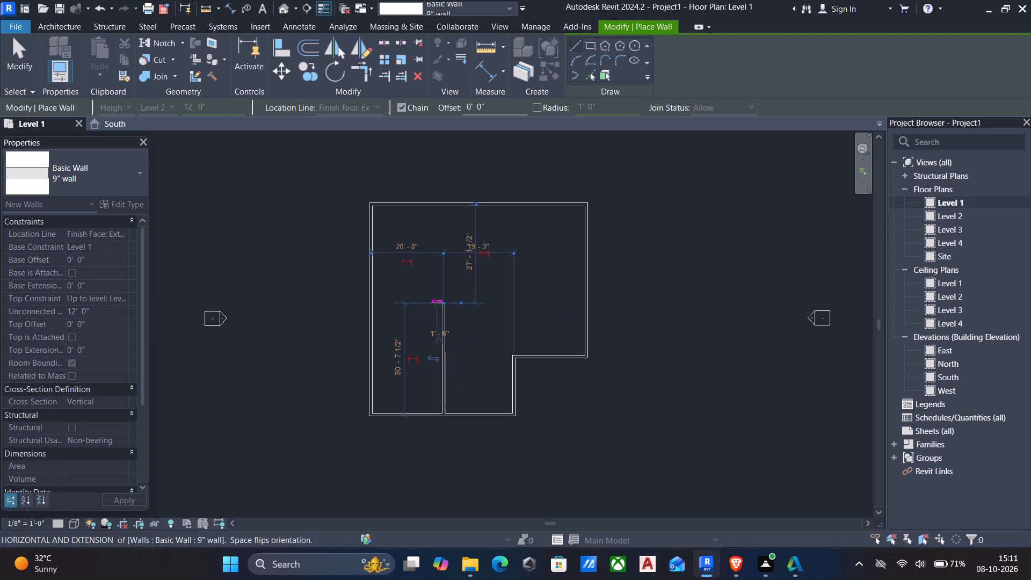
pyautogui.press('Escape')
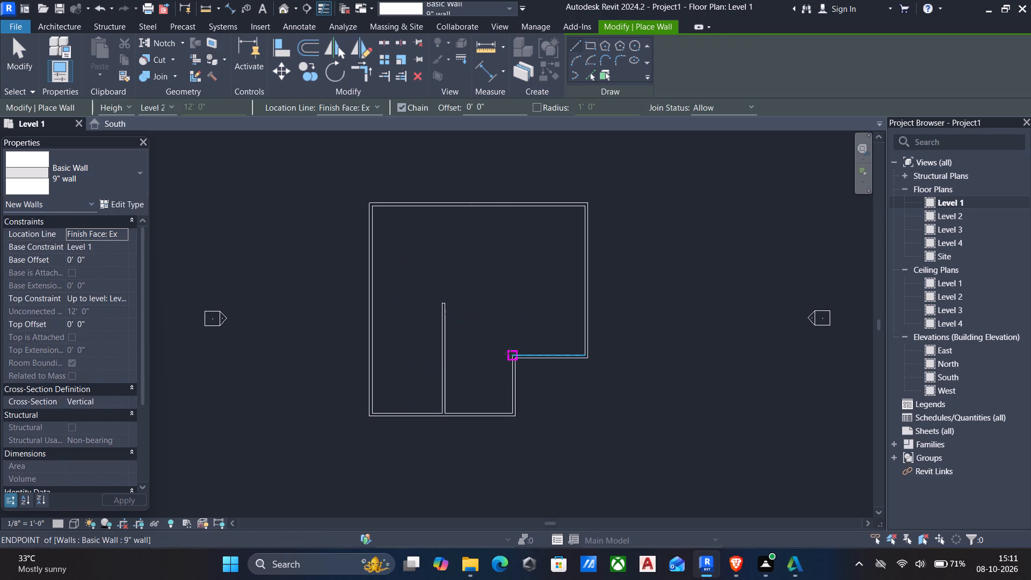
# Draw a 9" wall about 19'-3" west from the notch's inner corner to the north-south interior wall, flipping its orientation.
pyautogui.click(510, 353)
pyautogui.press('space')
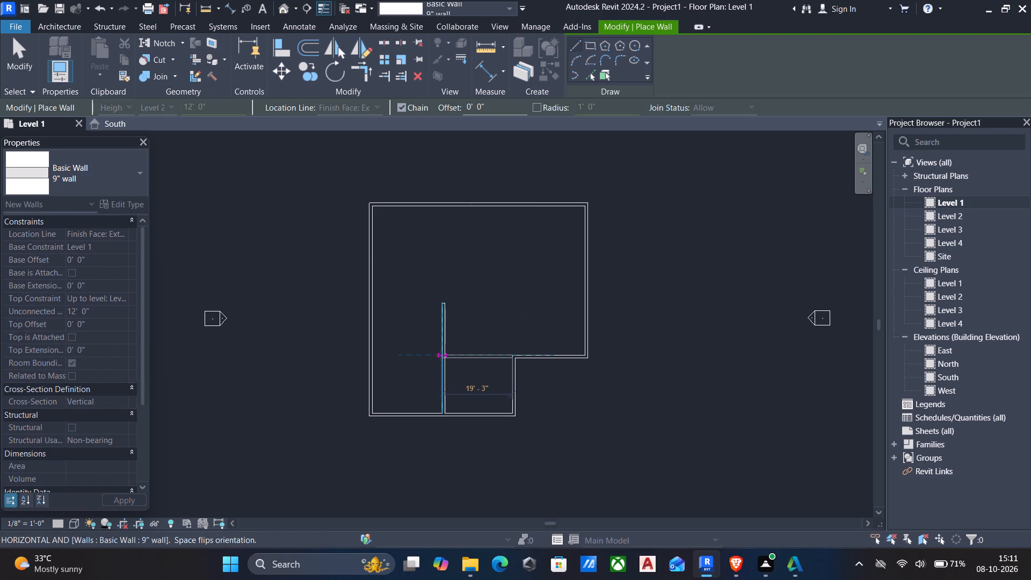
pyautogui.scroll(5, 441, 355)
pyautogui.click(453, 355)
pyautogui.press('Escape')
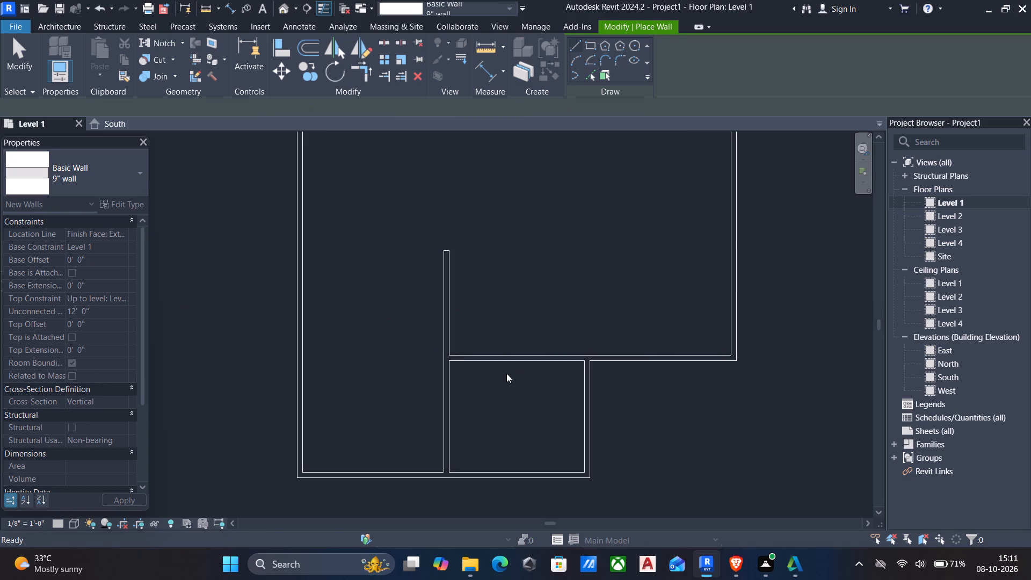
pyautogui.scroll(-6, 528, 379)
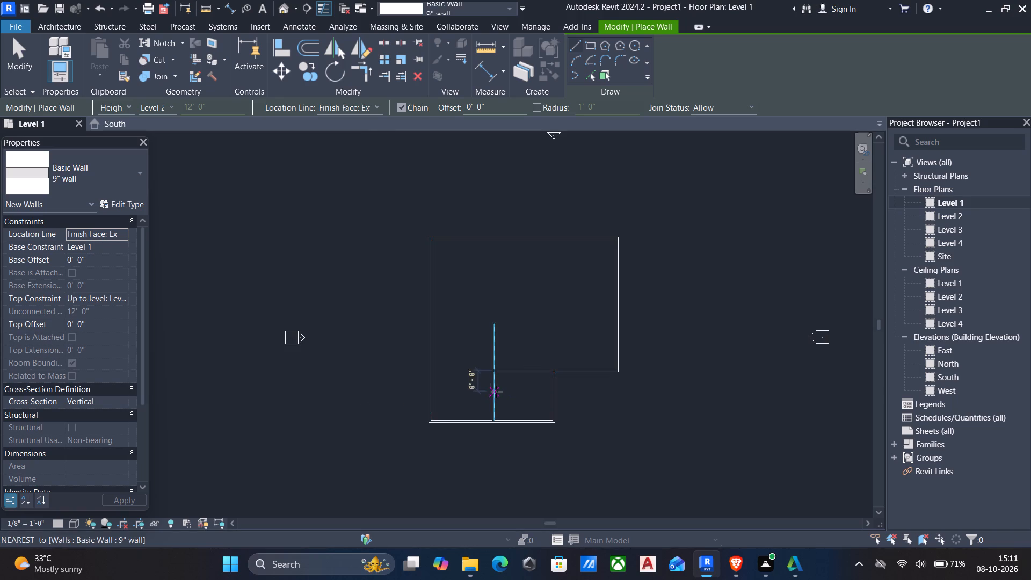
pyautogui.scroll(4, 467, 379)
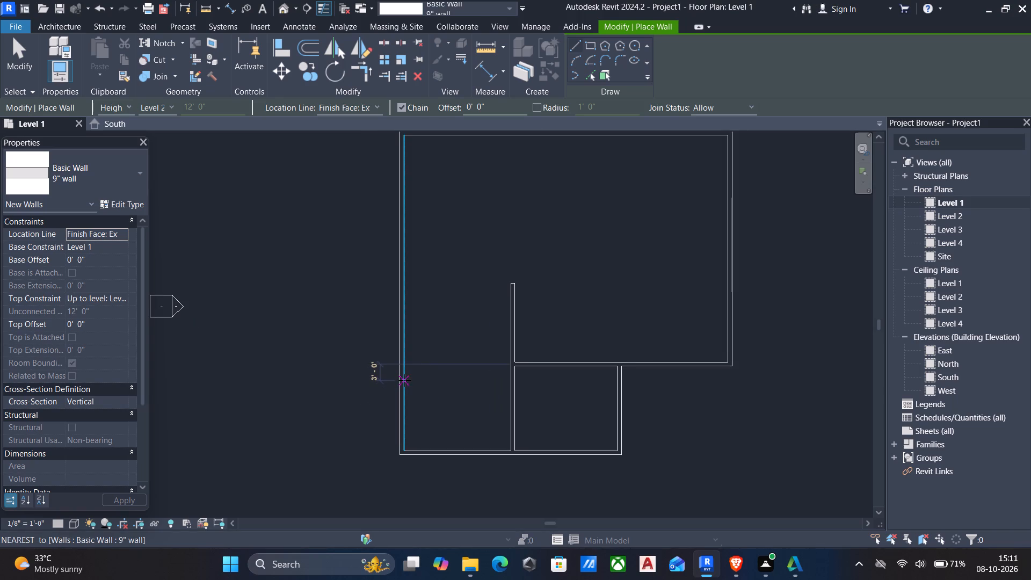
# Draw a 9" wall from the west exterior wall east to the north-south interior wall, about 3' south of the notch's east-west wall.
pyautogui.click(404, 380)
pyautogui.click(508, 377)
pyautogui.press('Escape')
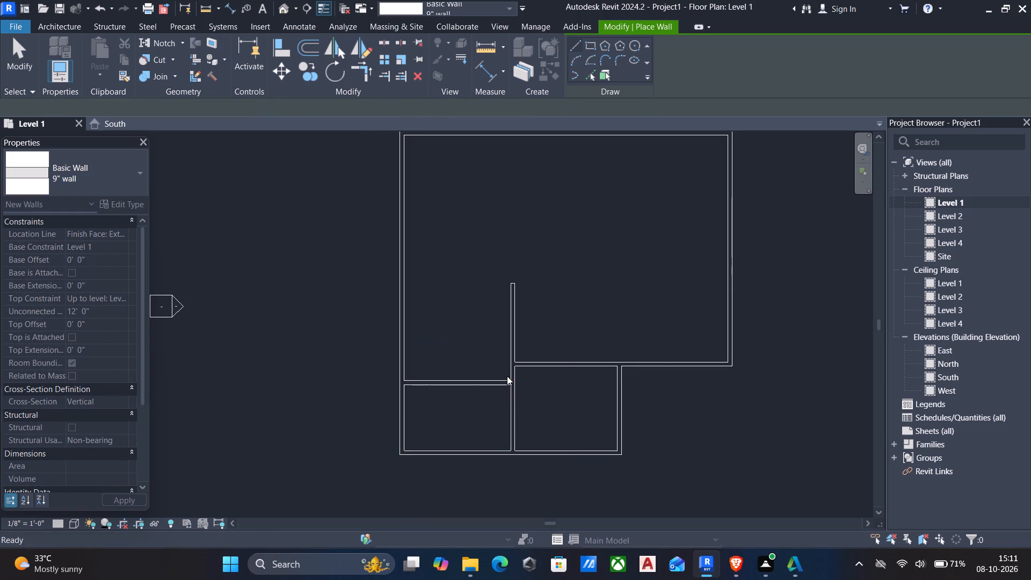
pyautogui.press('Escape')
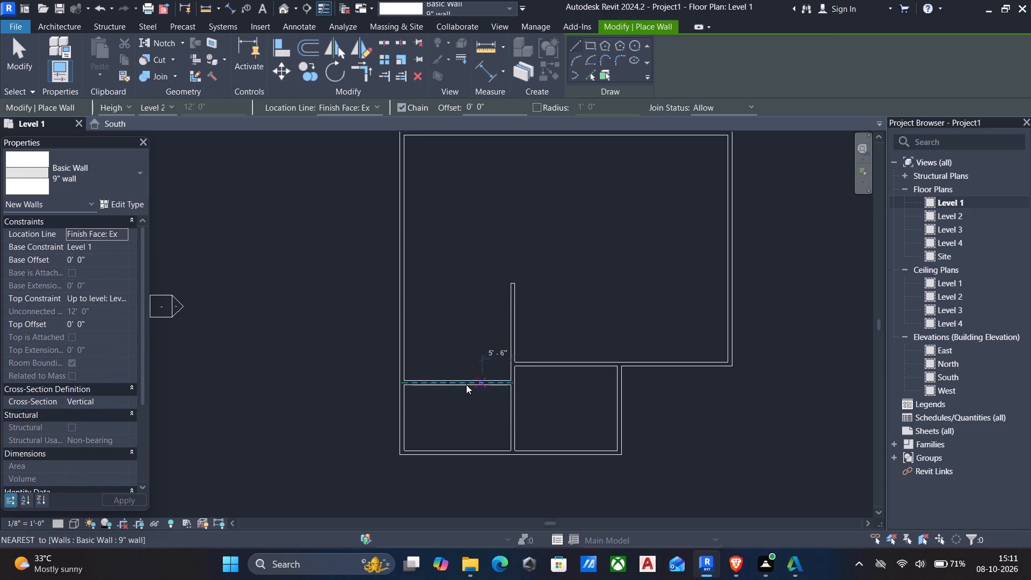
# Trim the west exterior wall to a corner with the new east-west wall, keeping the part to its north.
pyautogui.write('tr')
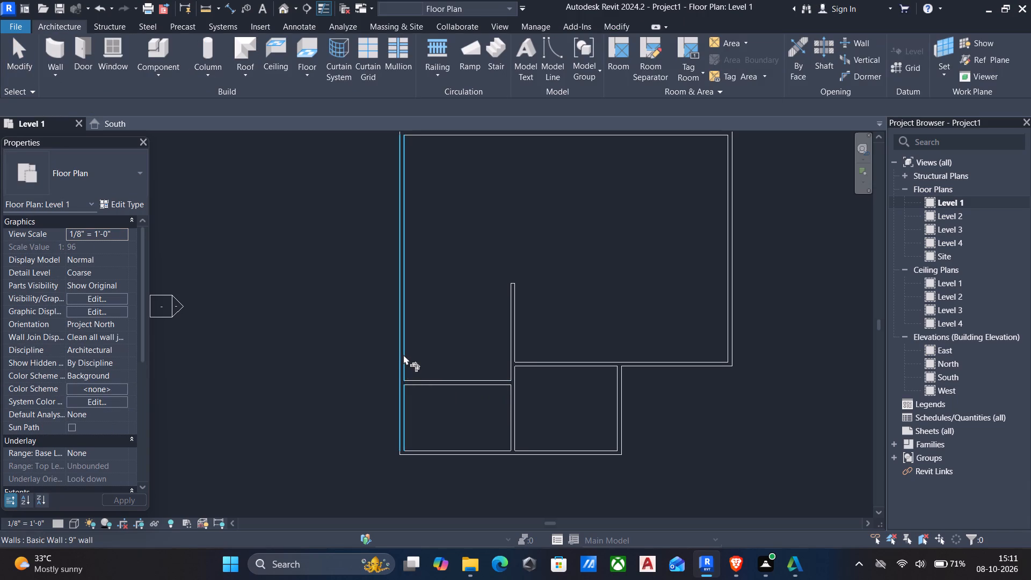
pyautogui.click(402, 355)
pyautogui.click(440, 380)
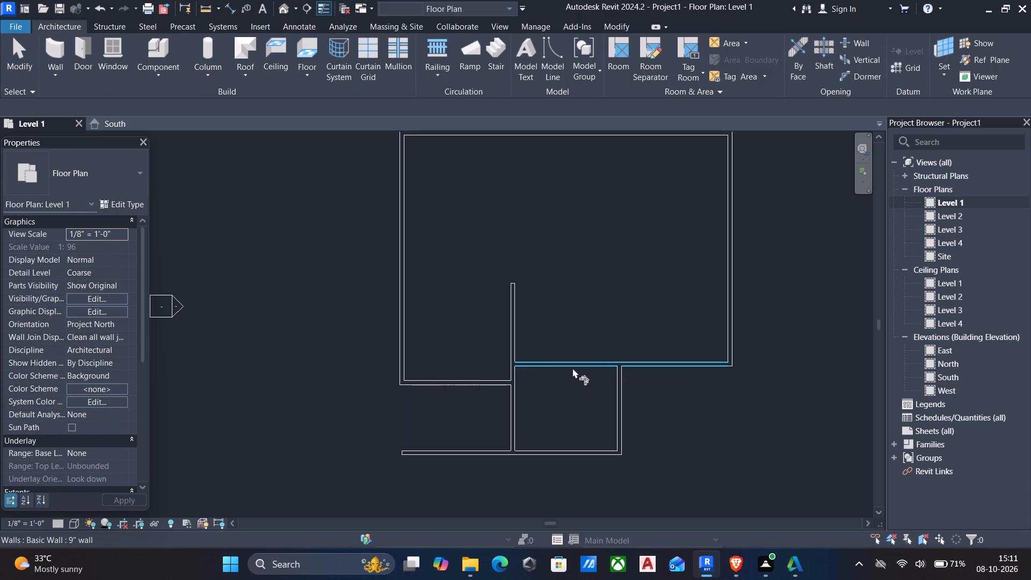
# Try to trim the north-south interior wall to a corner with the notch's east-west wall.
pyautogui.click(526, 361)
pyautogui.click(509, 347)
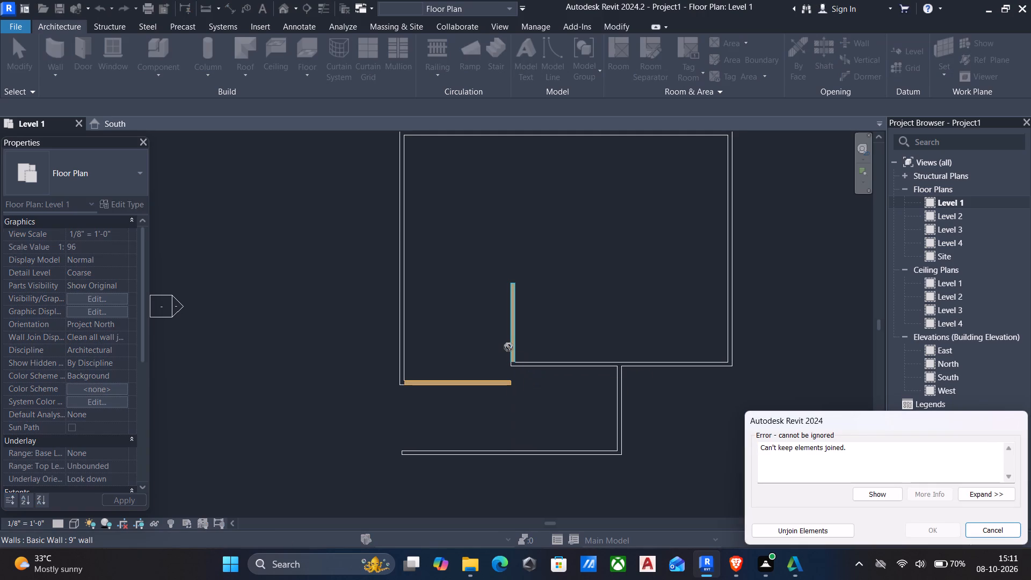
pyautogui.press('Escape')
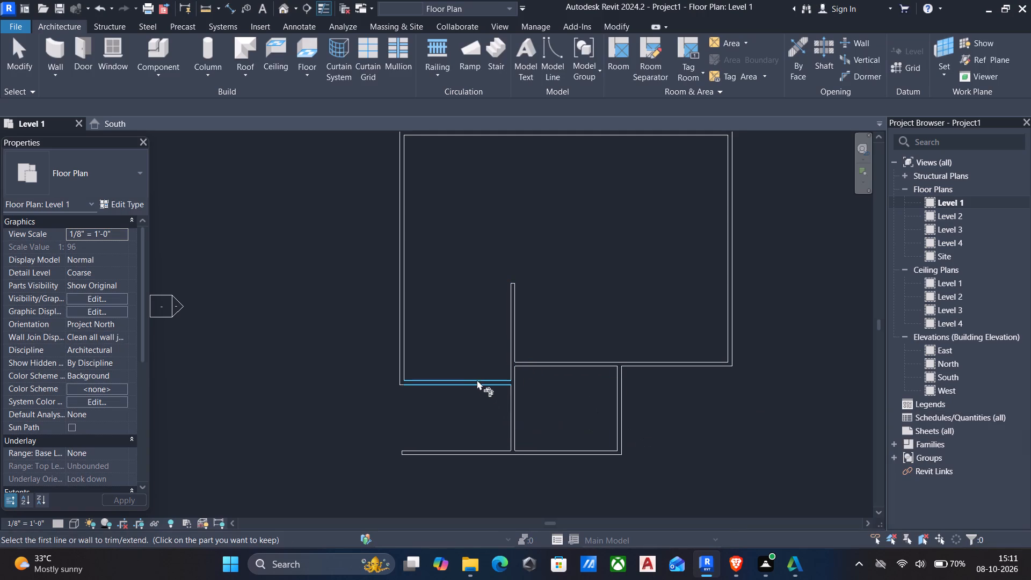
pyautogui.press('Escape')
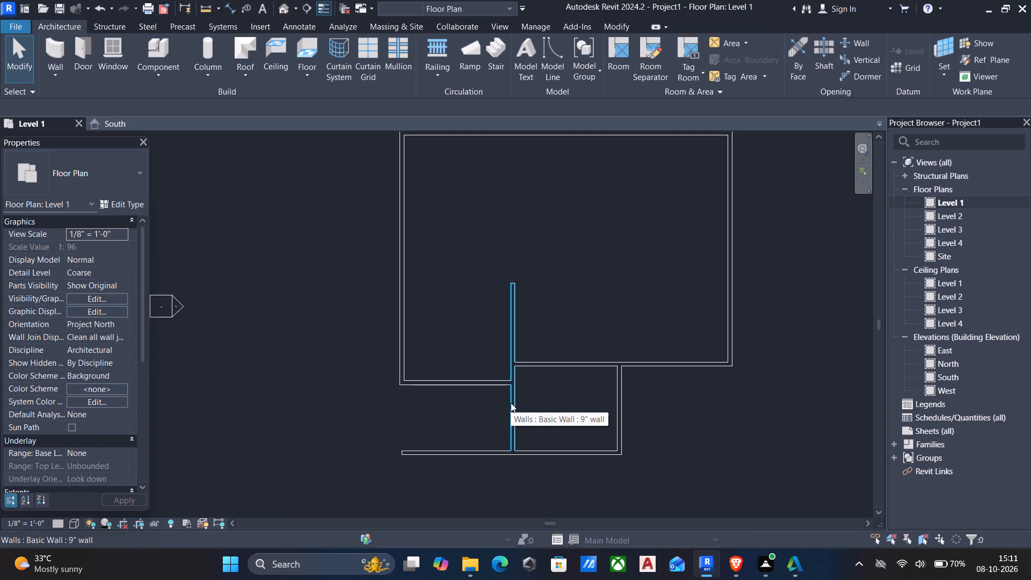
# Split the north-south interior wall about 9' north of the south exterior wall.
pyautogui.click(511, 403)
pyautogui.press('Escape')
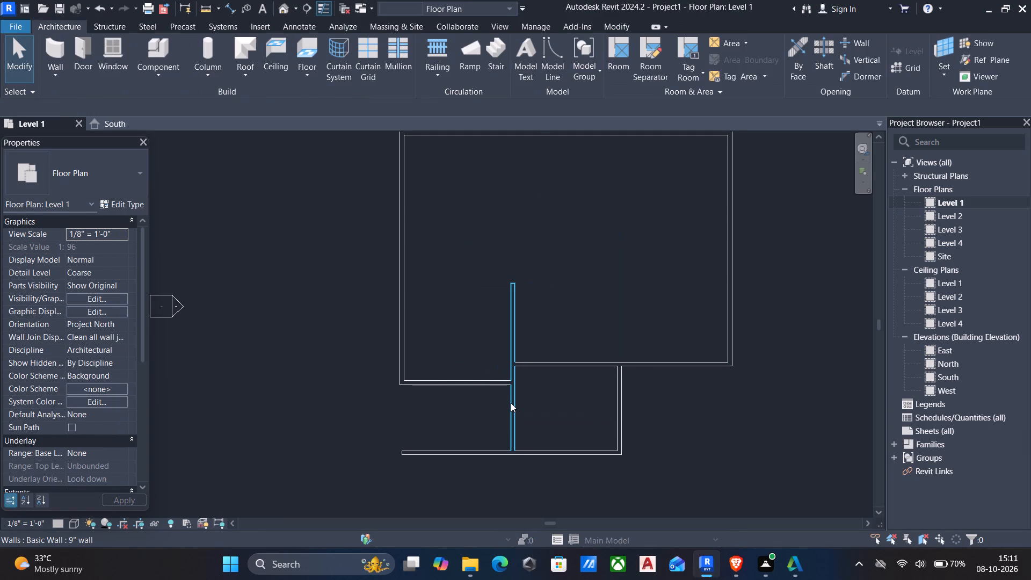
pyautogui.press('s')
pyautogui.press('l')
pyautogui.click(511, 403)
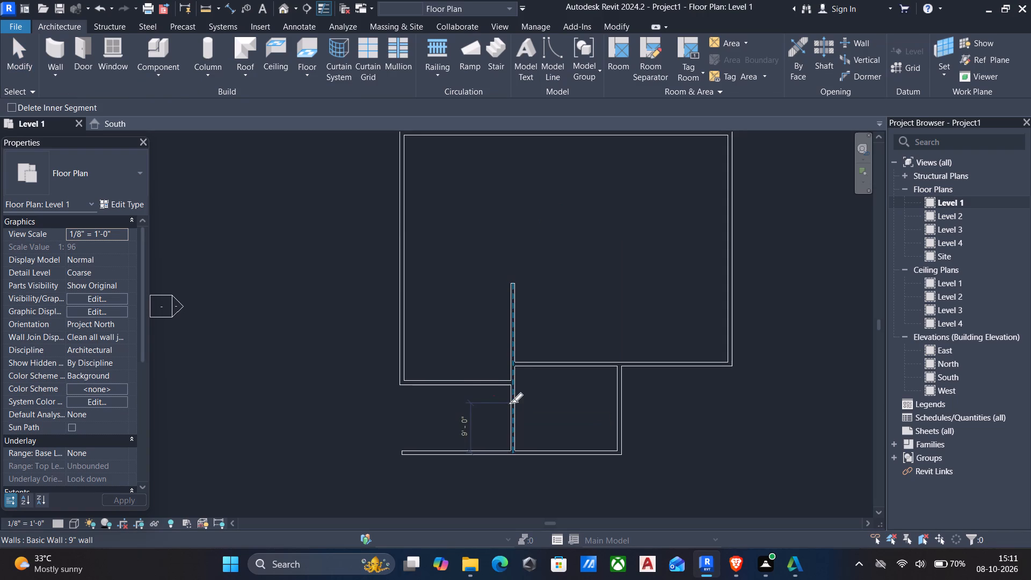
pyautogui.press('Escape')
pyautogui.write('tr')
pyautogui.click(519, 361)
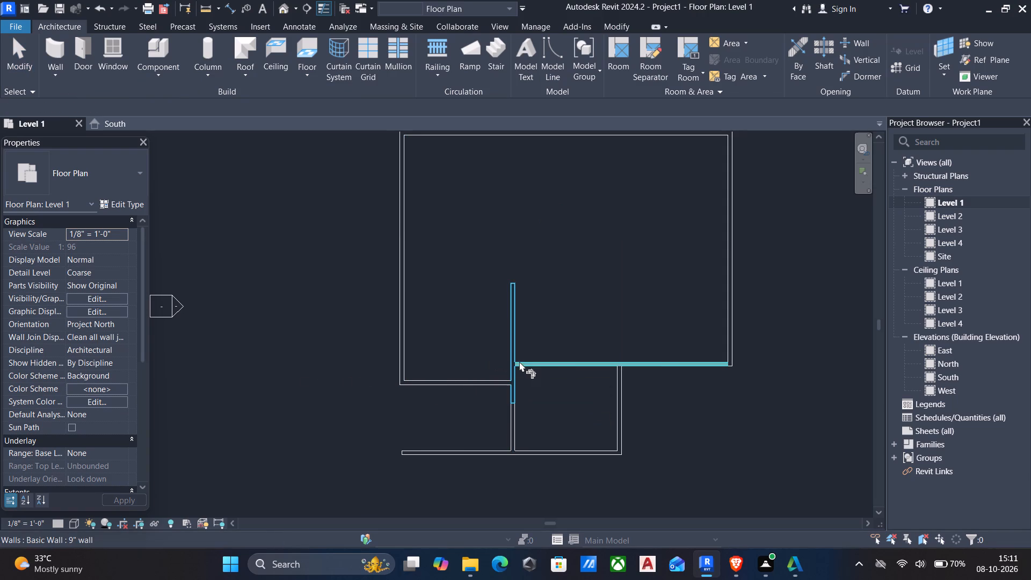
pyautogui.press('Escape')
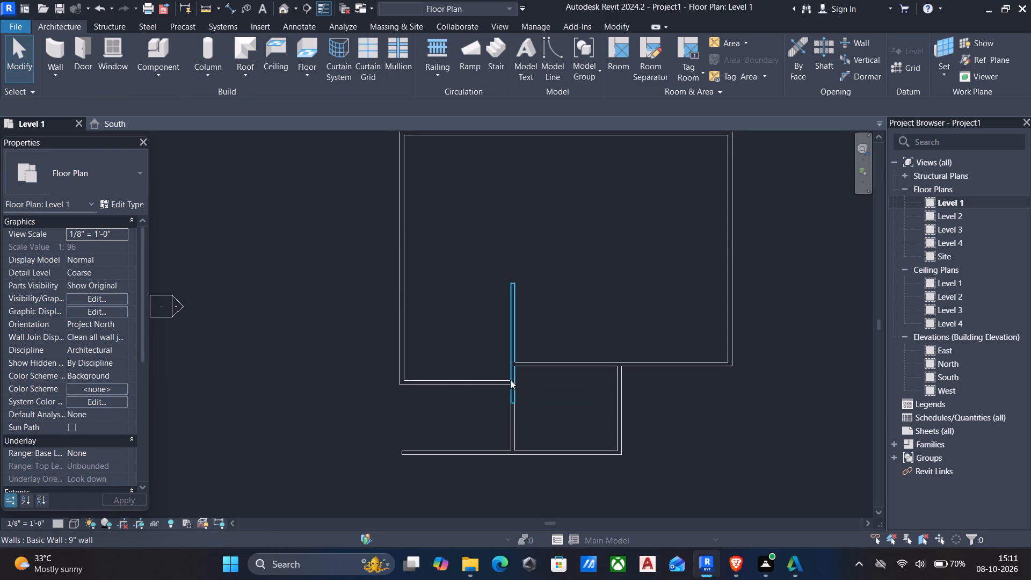
# Trim the upper segment of the split north-south wall to a corner with the western east-west wall.
pyautogui.write('tr')
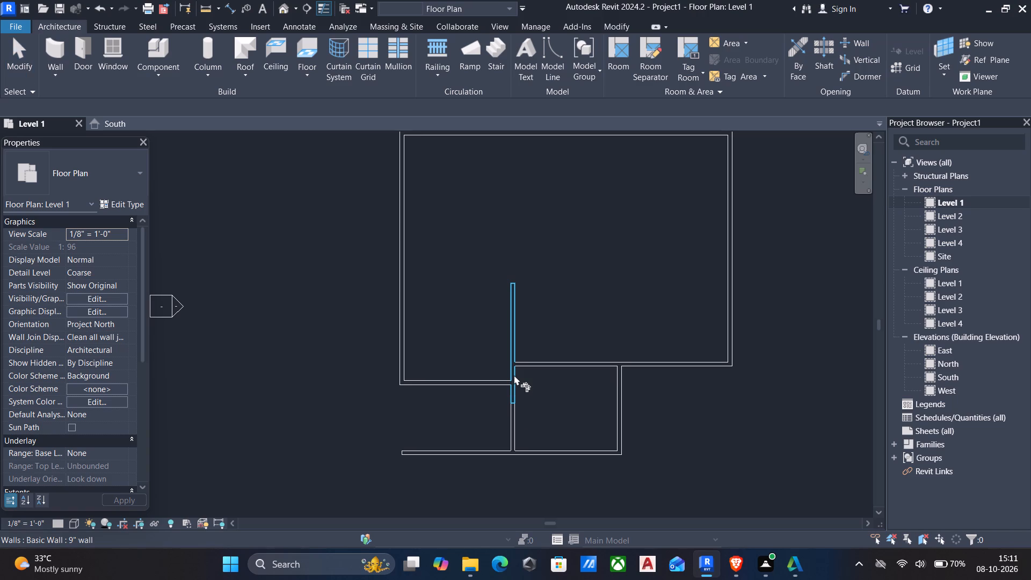
pyautogui.scroll(5, 514, 373)
pyautogui.click(482, 389)
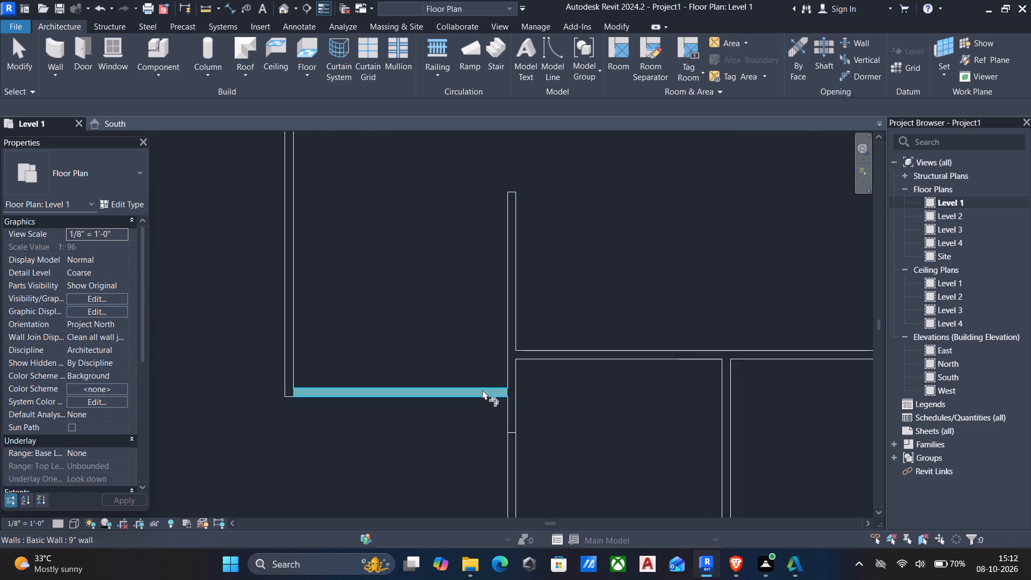
pyautogui.click(515, 371)
pyautogui.scroll(-5, 512, 375)
pyautogui.moveTo(512, 376); pyautogui.dragTo(513, 338, button='middle')
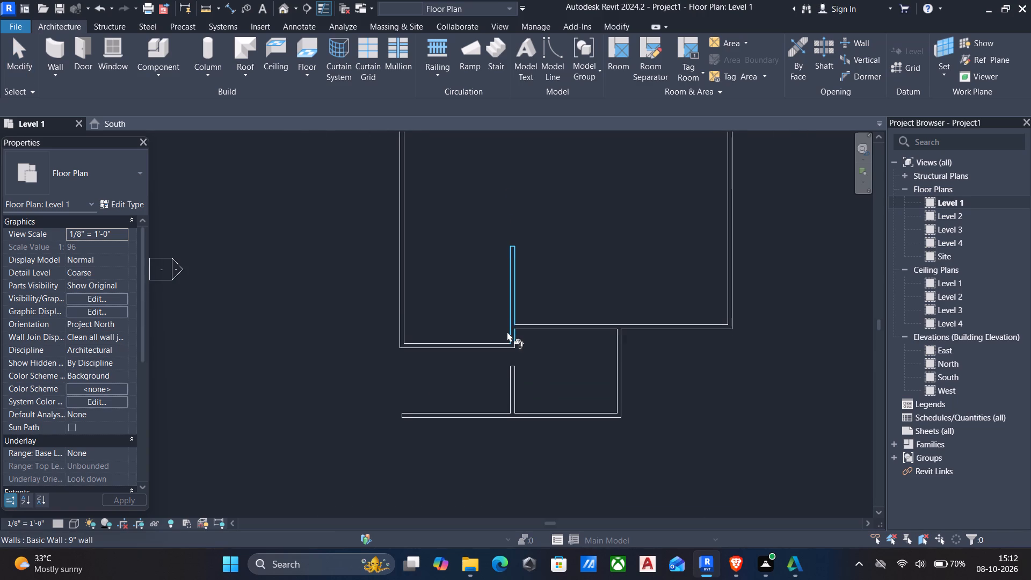
pyautogui.press('Escape')
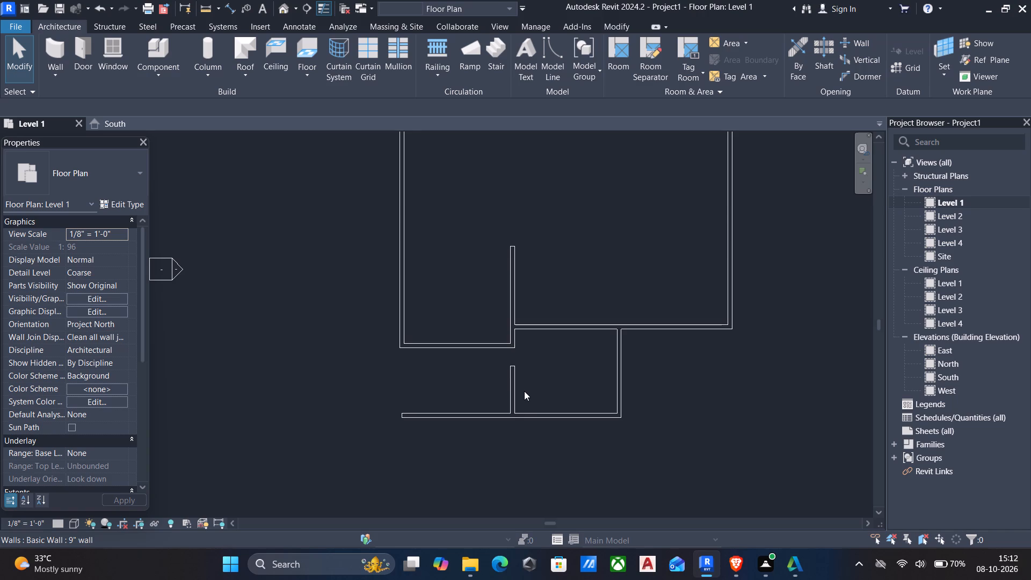
# Align the north end of the lower north-south wall segment to the south face of the western east-west wall.
pyautogui.press('a')
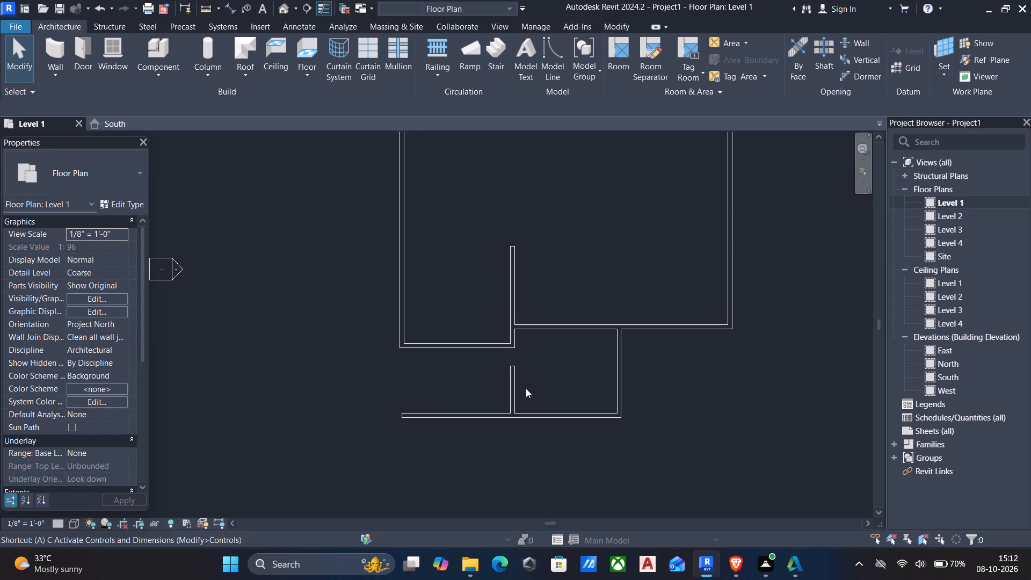
pyautogui.press('l')
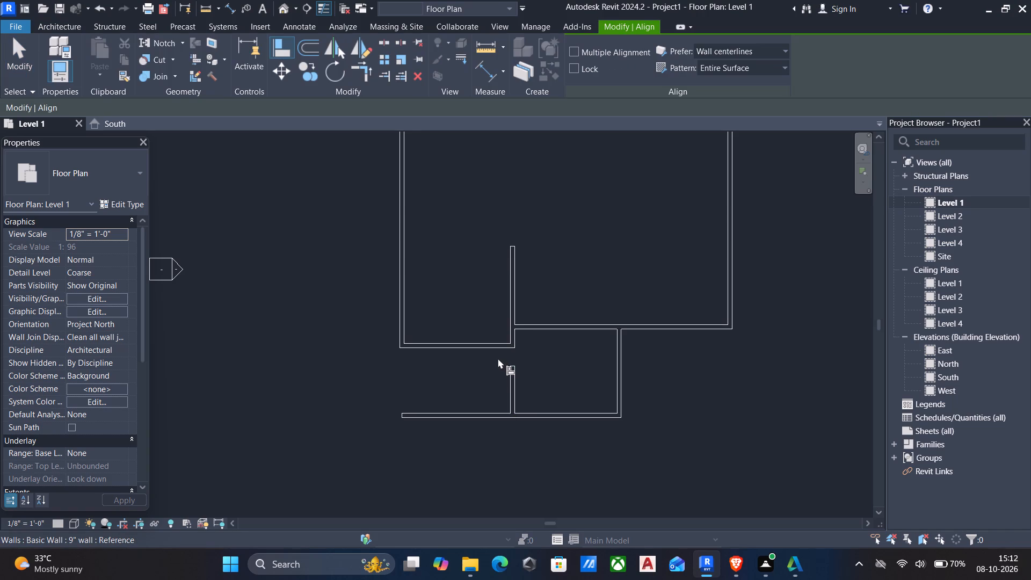
pyautogui.click(496, 351)
pyautogui.scroll(4, 507, 364)
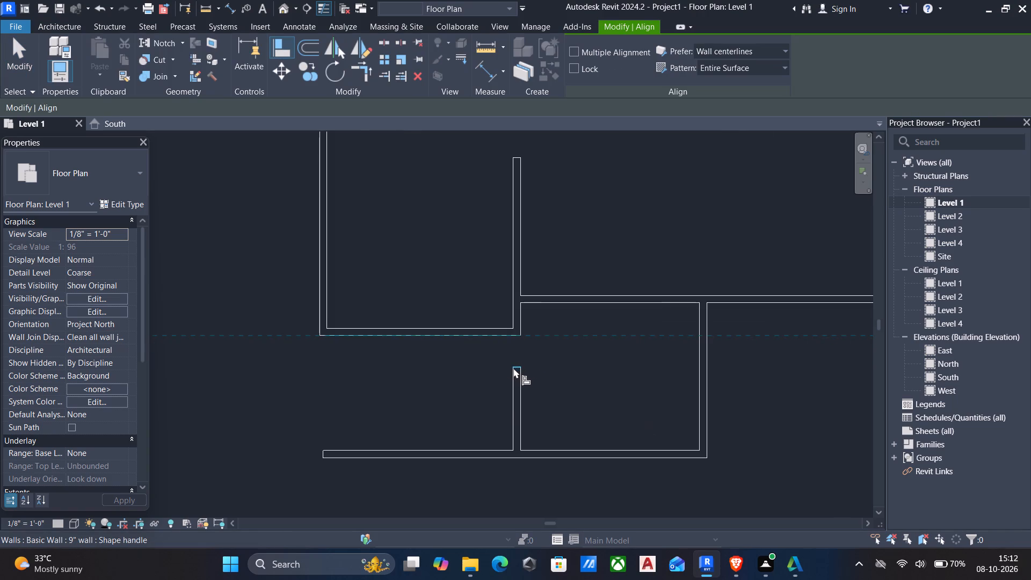
pyautogui.click(513, 368)
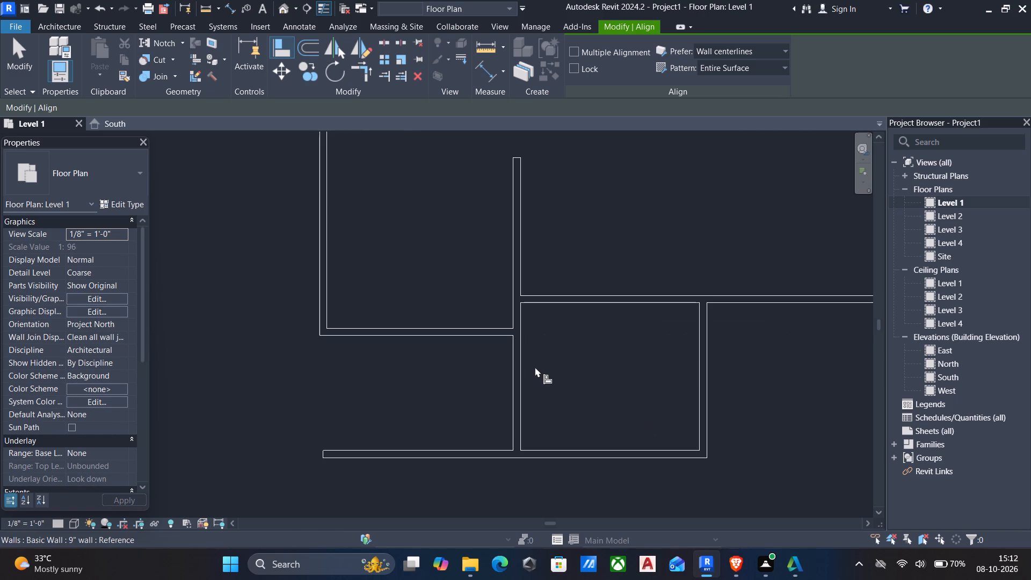
pyautogui.press('Escape')
# Trim the south exterior wall to a corner with the lower north-south segment, keeping the part east of it.
pyautogui.scroll(-2, 466, 368)
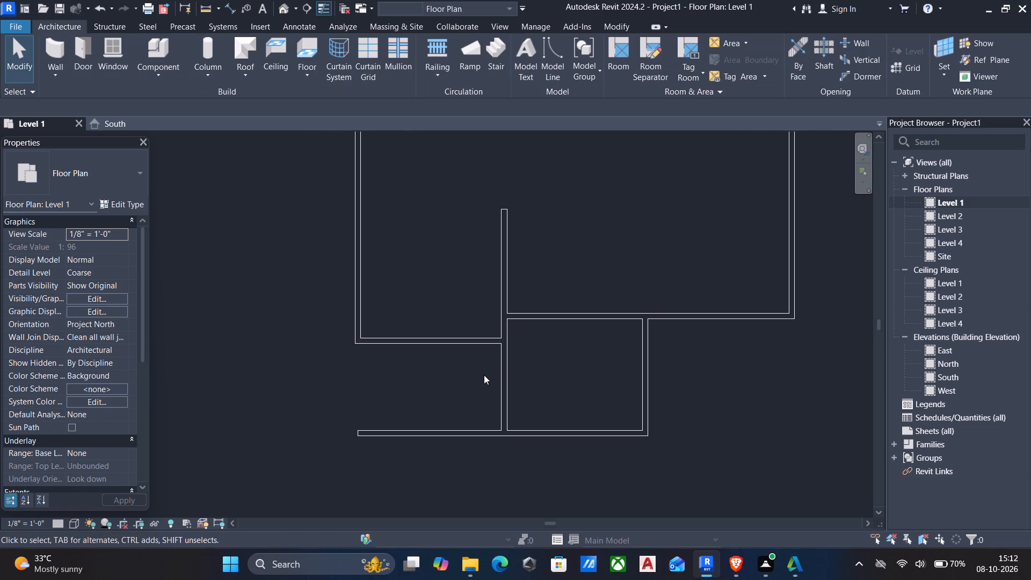
pyautogui.write('tr')
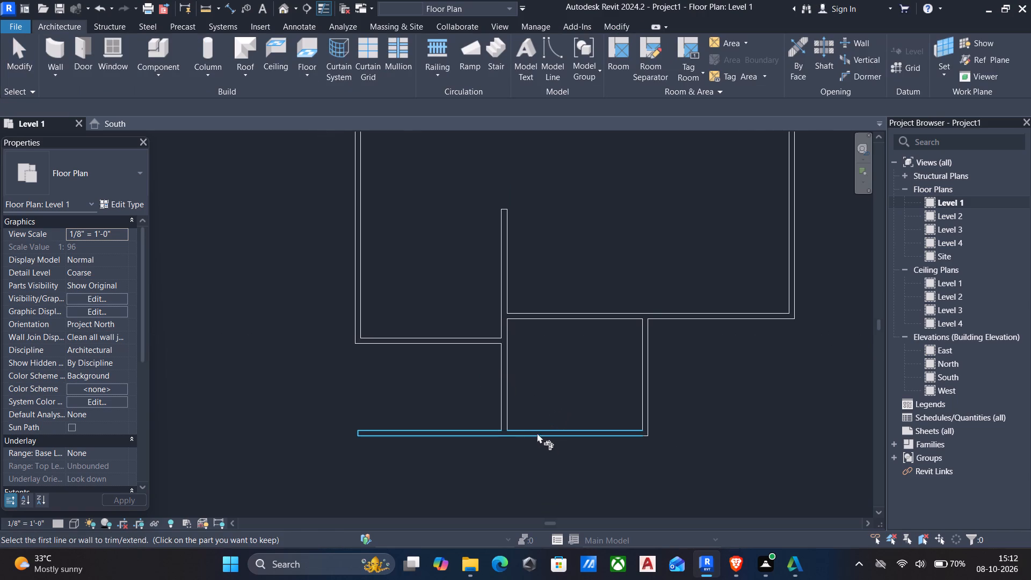
pyautogui.click(537, 427)
pyautogui.click(504, 398)
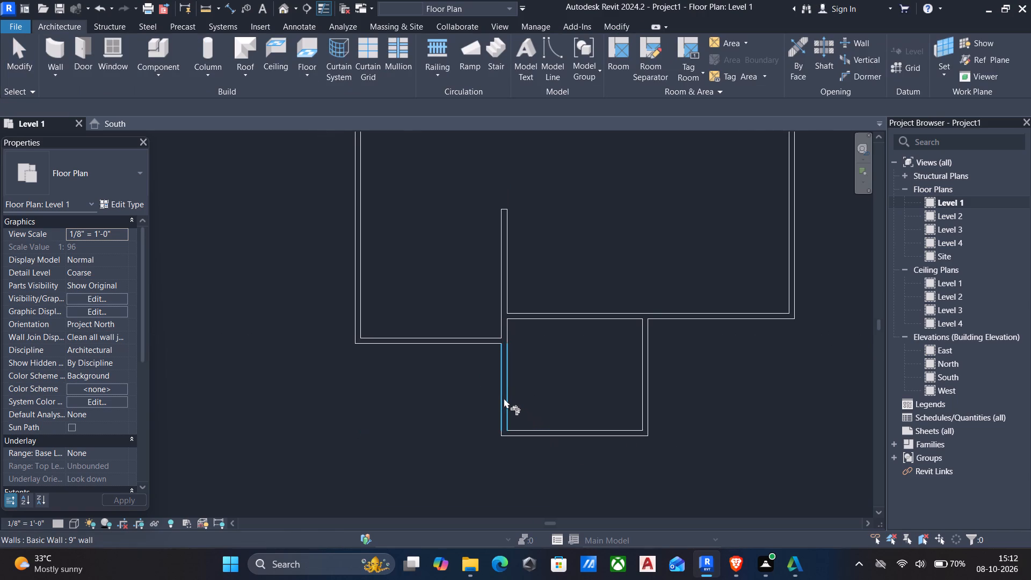
pyautogui.press('Escape')
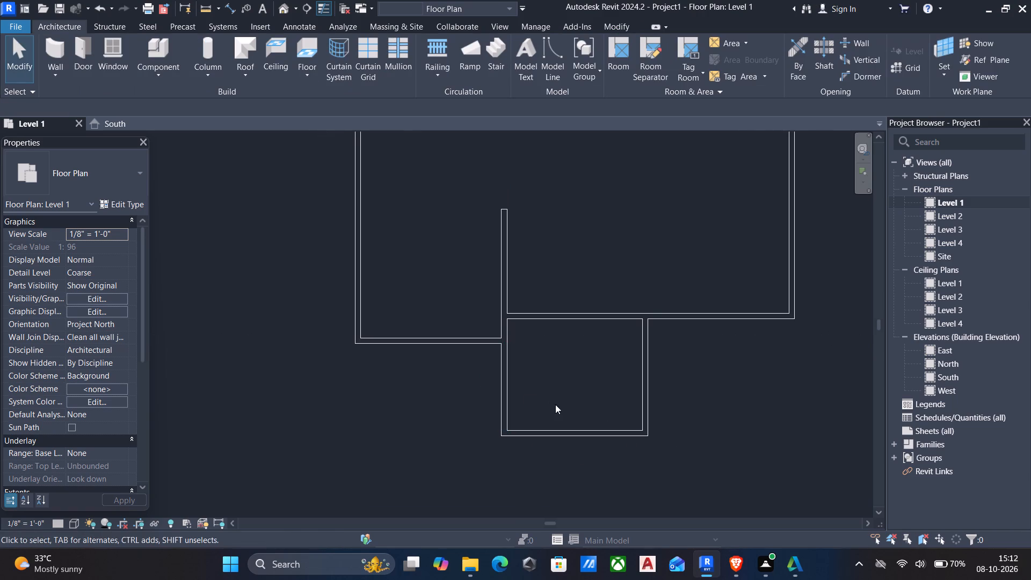
# Delete the remaining south exterior wall between the two projecting north-south walls.
pyautogui.click(586, 429)
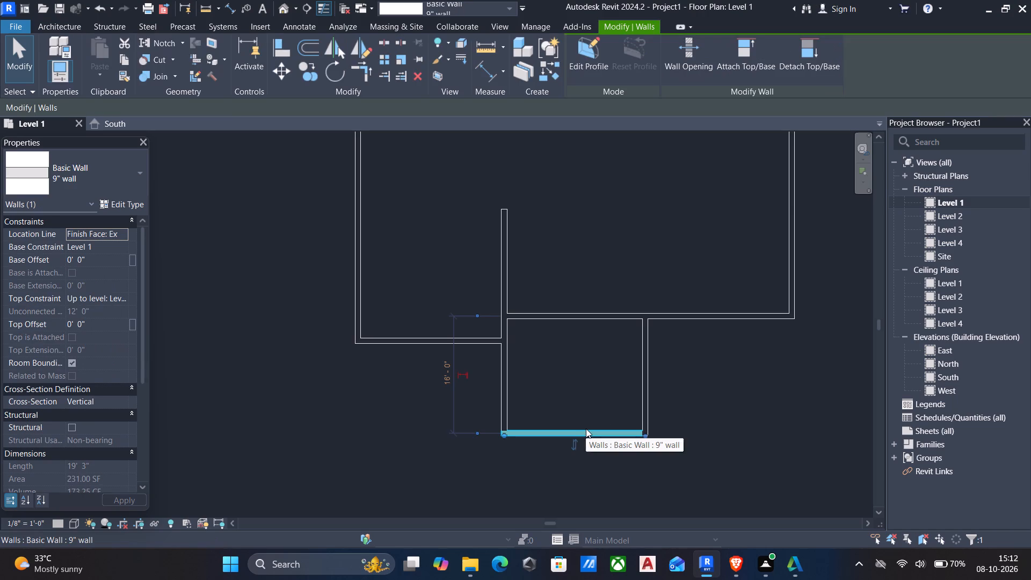
pyautogui.press('Delete')
# Open the default 3D view and examine the wall layout and joins around the two southern projecting walls.
pyautogui.scroll(-3, 585, 418)
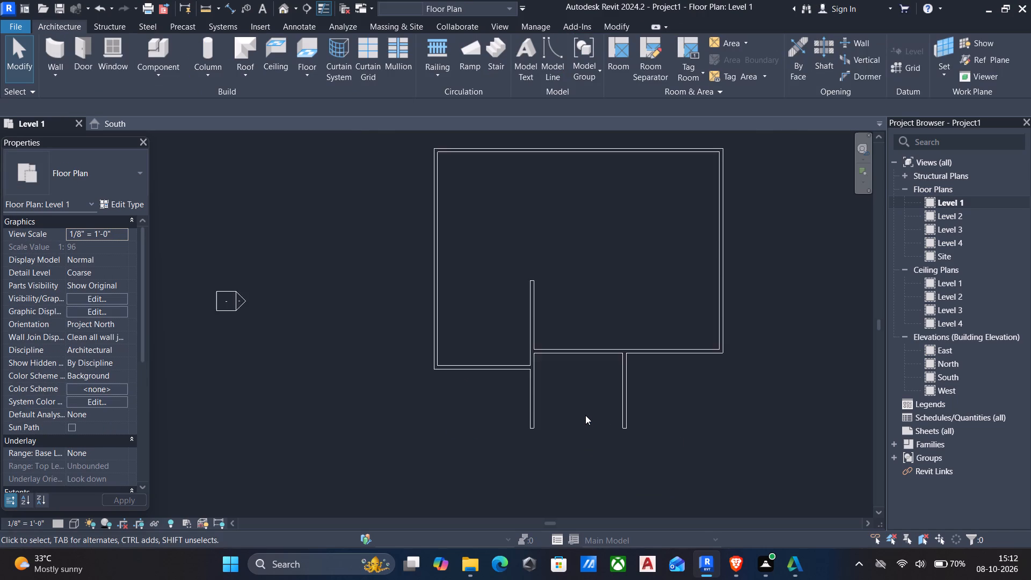
pyautogui.scroll(-4, 585, 415)
pyautogui.moveTo(589, 415); pyautogui.dragTo(532, 424, button='middle')
pyautogui.scroll(1, 532, 424)
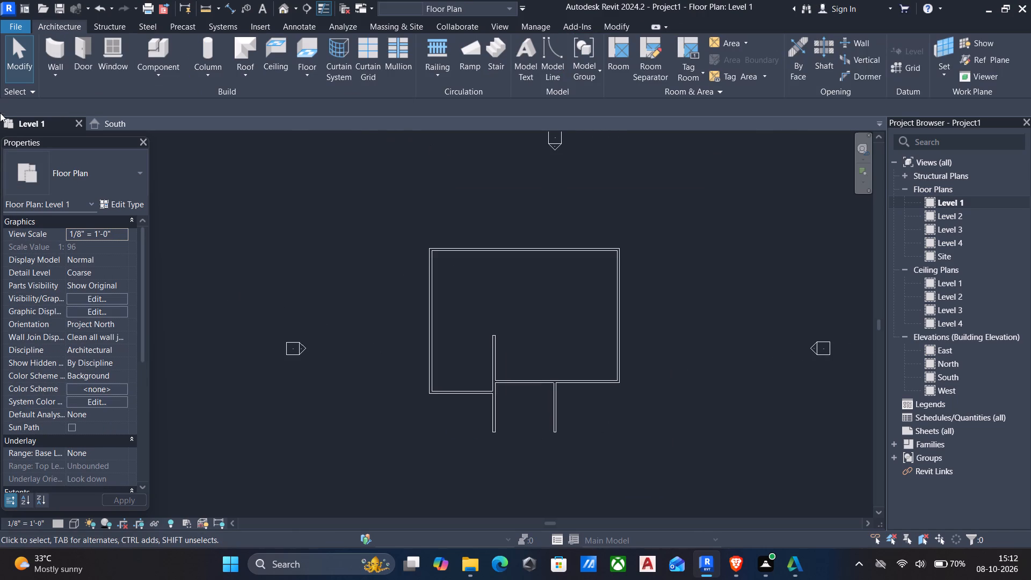
pyautogui.click(285, 12)
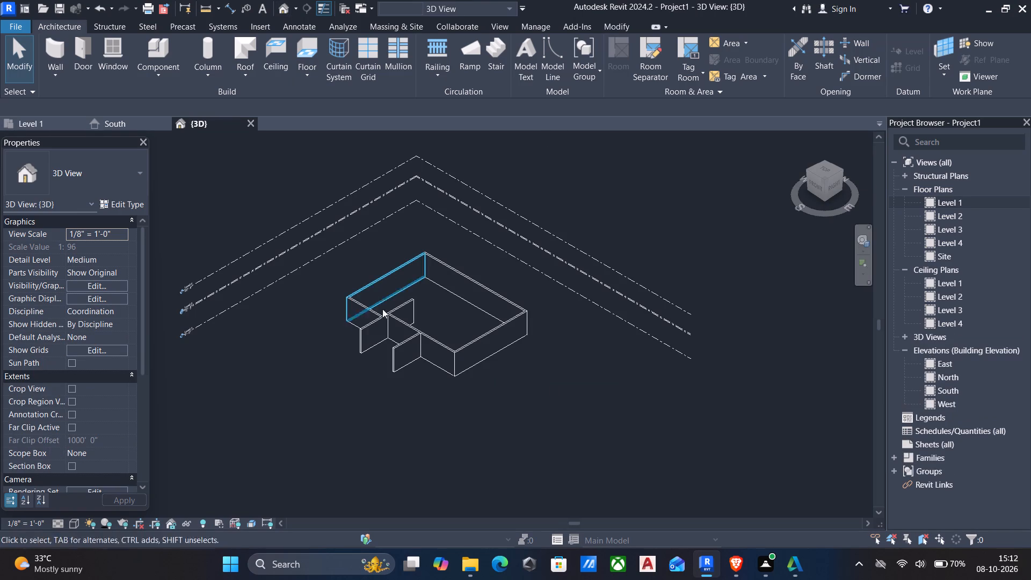
pyautogui.scroll(9, 353, 353)
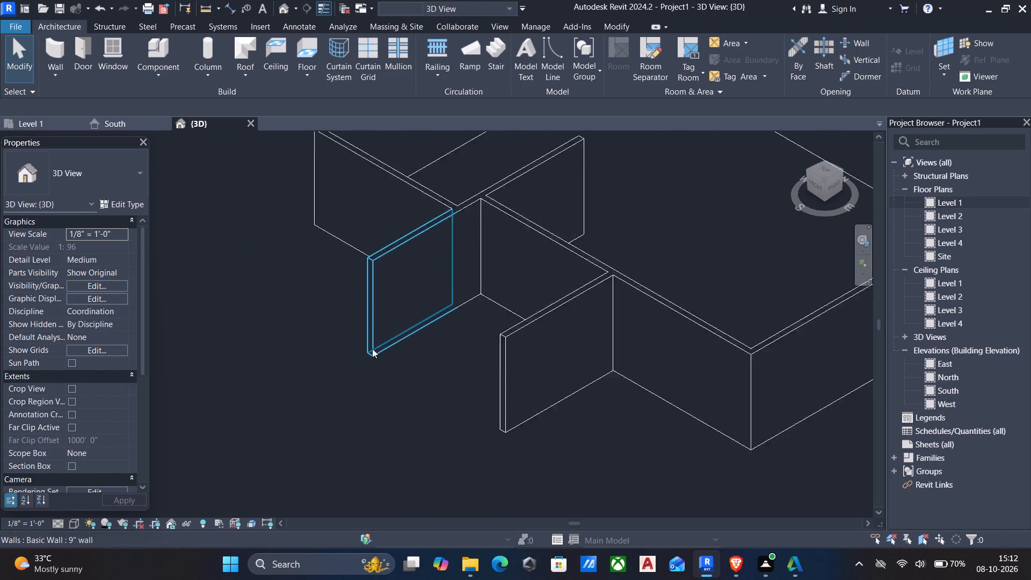
pyautogui.scroll(2, 372, 349)
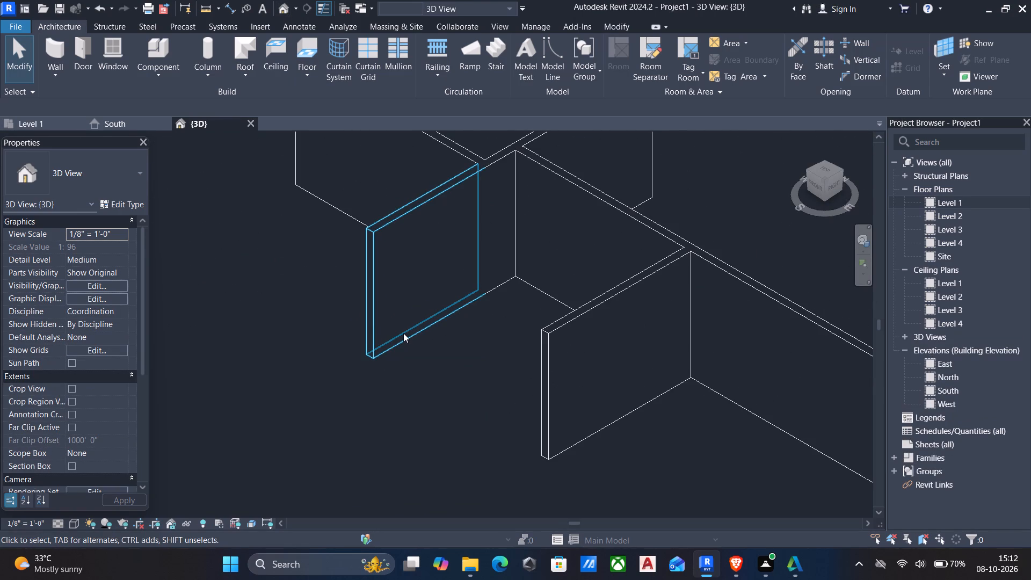
pyautogui.scroll(-3, 405, 333)
pyautogui.scroll(1, 416, 334)
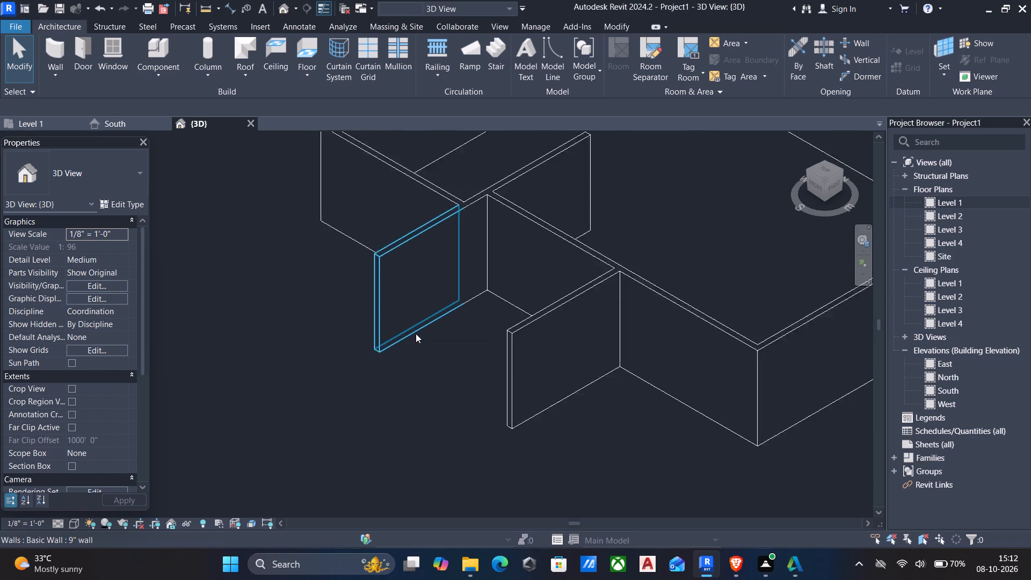
pyautogui.scroll(2, 416, 334)
pyautogui.scroll(-3, 416, 334)
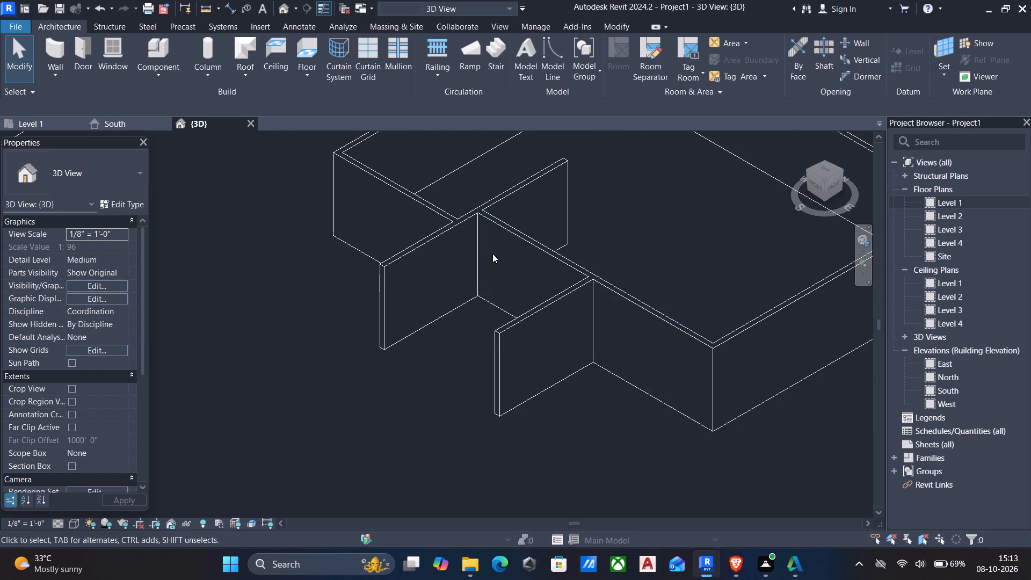
pyautogui.scroll(-4, 492, 253)
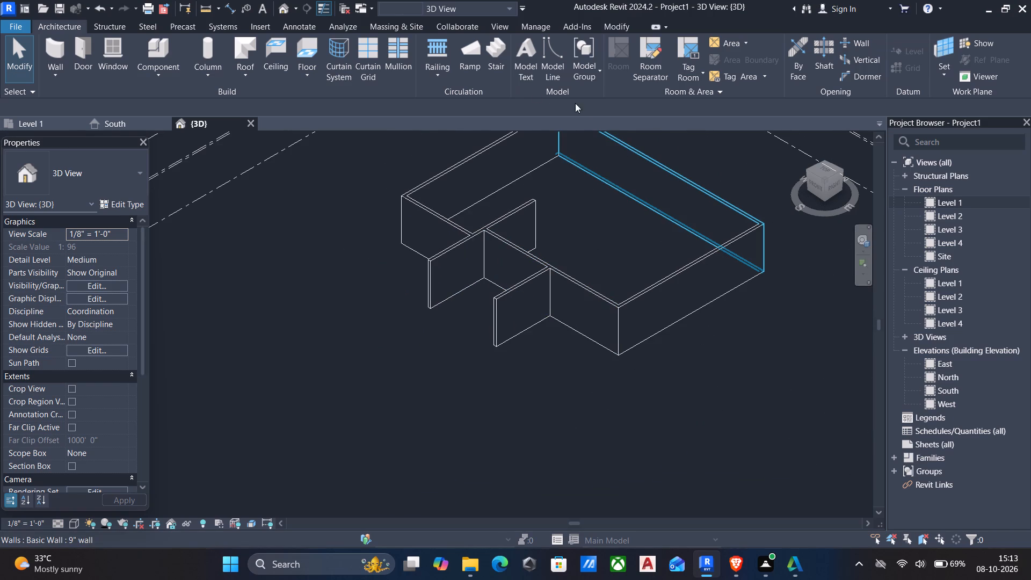
# Start an architectural floor in the Level 1 plan and duplicate the Generic - 12" type as 6" floor.
pyautogui.doubleClick(983, 198)
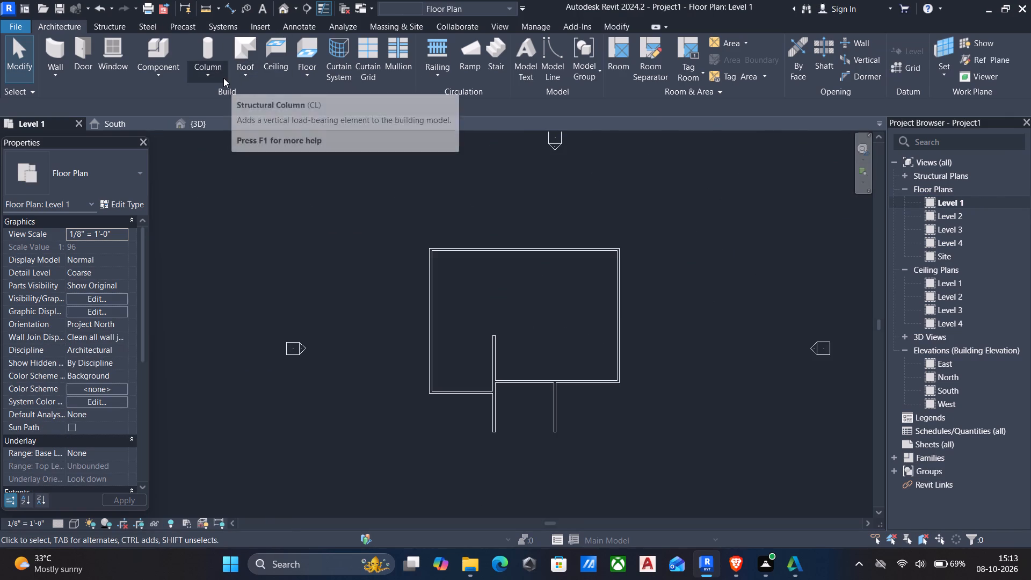
pyautogui.click(304, 75)
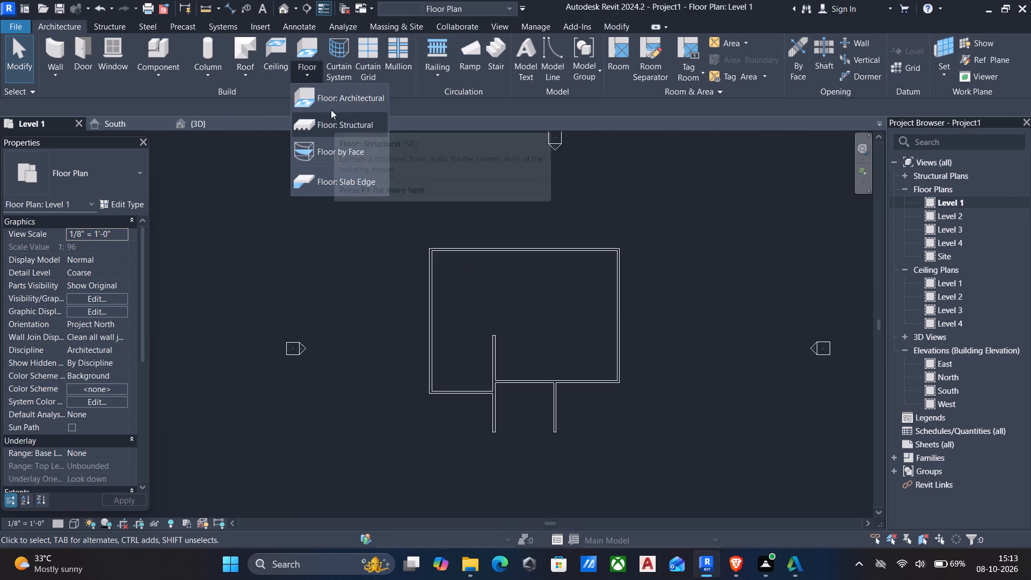
pyautogui.click(328, 98)
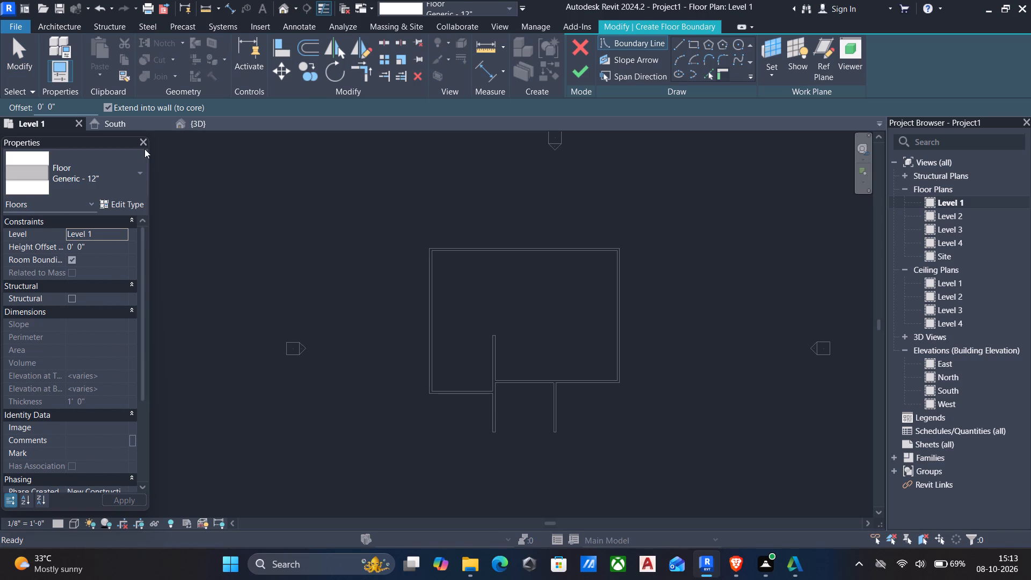
pyautogui.click(120, 202)
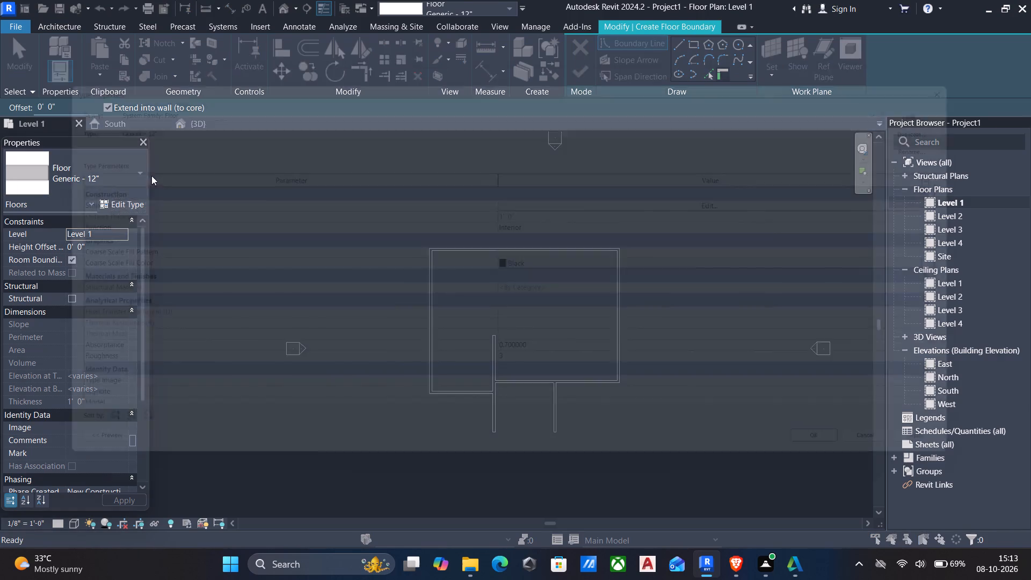
pyautogui.click(983, 115)
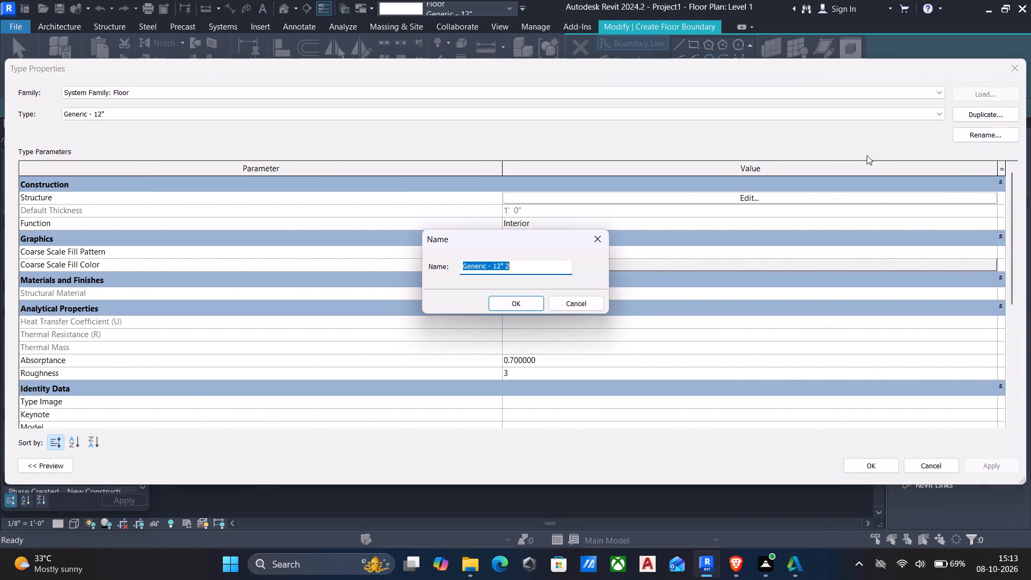
pyautogui.press('BackSpace')
pyautogui.press('6')
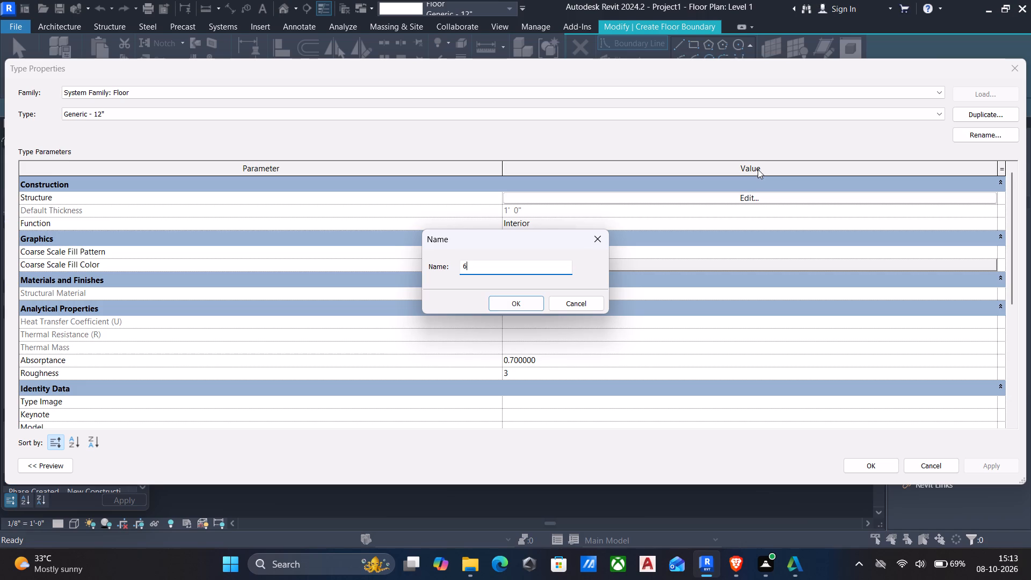
pyautogui.hotkey('shift', '"')
pyautogui.press('space')
pyautogui.write('floo')
pyautogui.press('r')
pyautogui.click(518, 304)
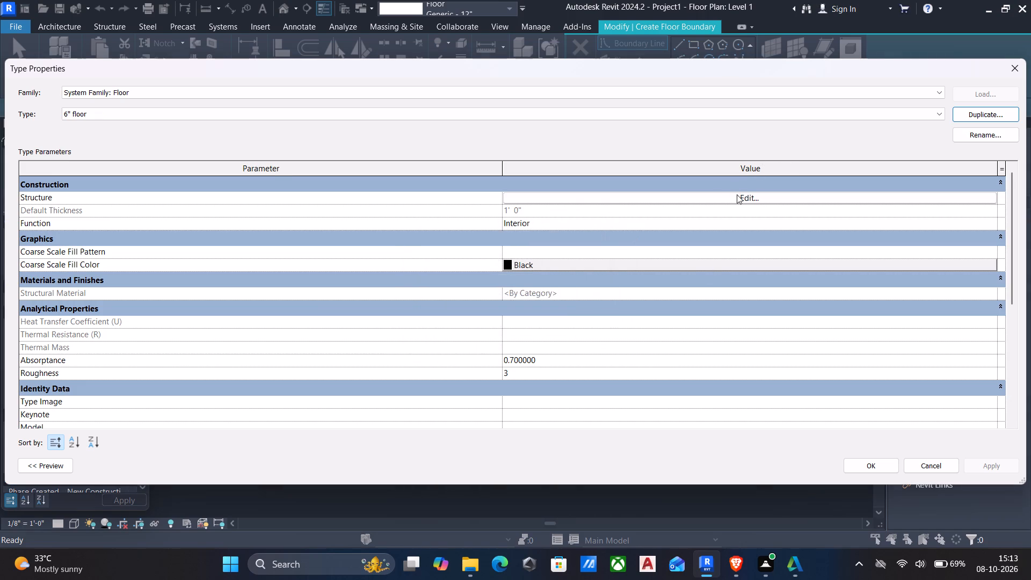
# Set the structure layer thickness of the 6" floor type to 6" and apply the type.
pyautogui.click(737, 198)
pyautogui.click(493, 199)
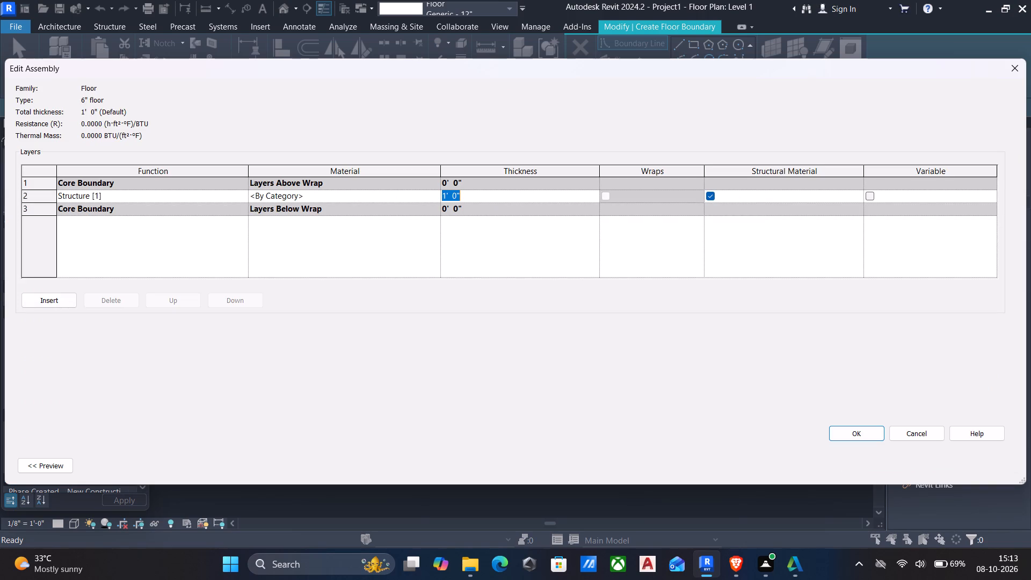
pyautogui.write('6"')
pyautogui.press('Return')
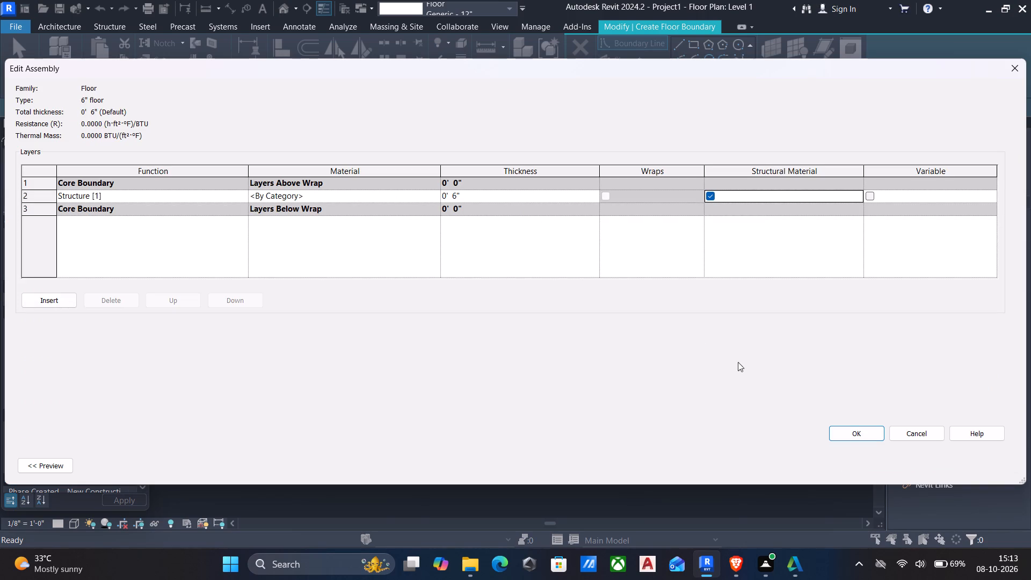
pyautogui.click(847, 432)
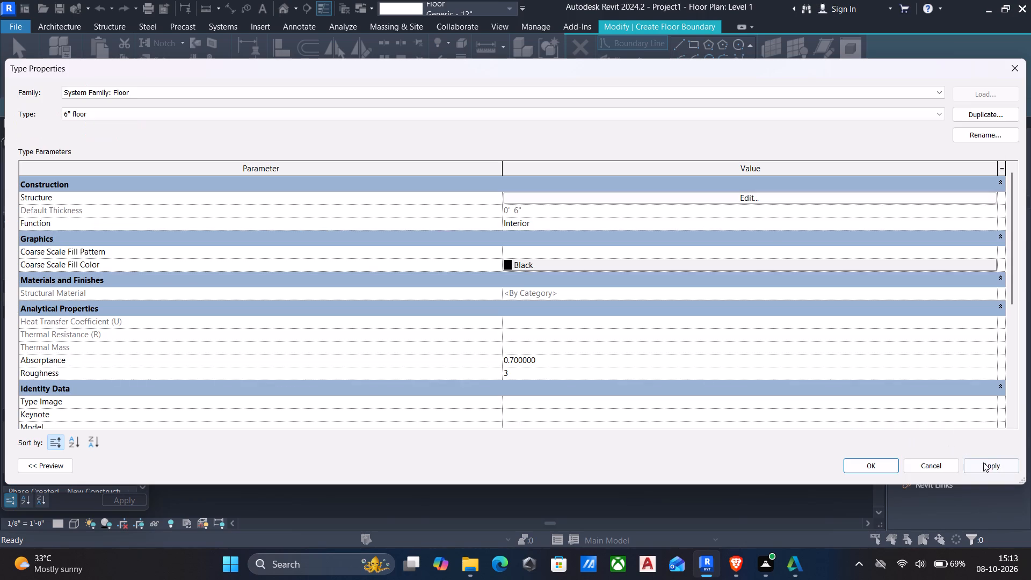
pyautogui.click(986, 465)
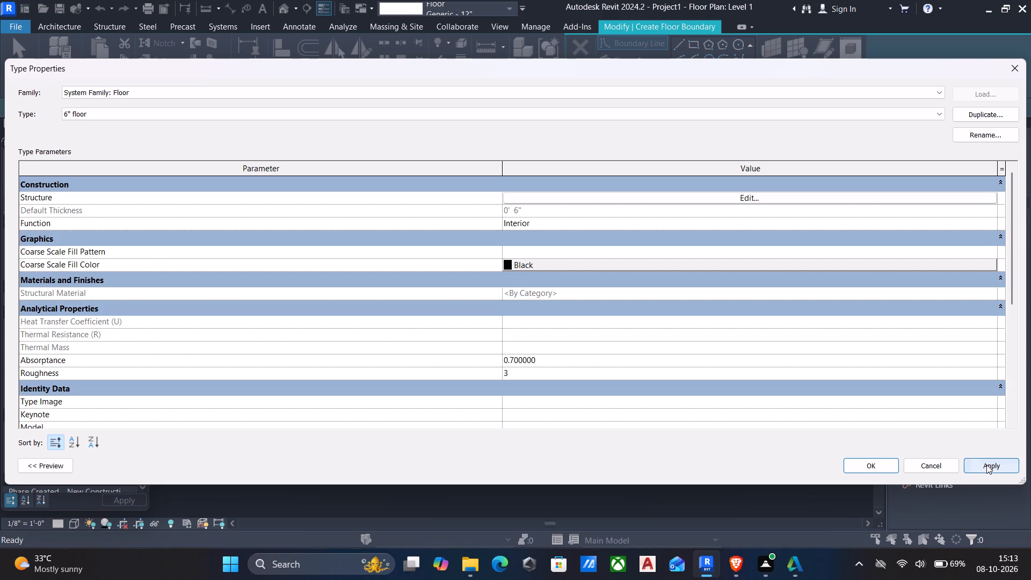
pyautogui.click(889, 466)
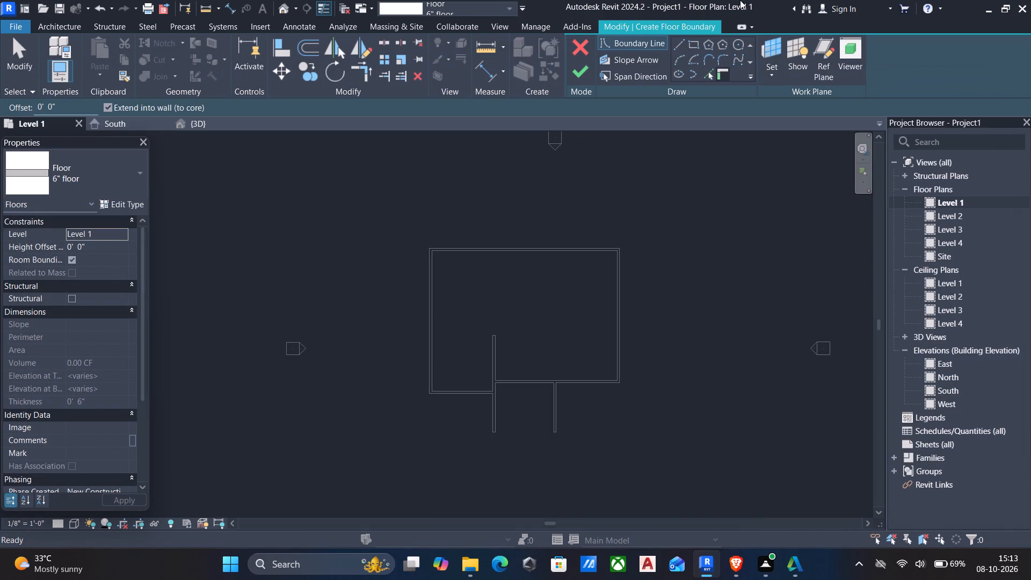
# Sketch a rectangular floor boundary 60'-0" by 58'-1 1/2" from the northwest outer wall corner to the projecting walls' south ends, and finish the floor.
pyautogui.click(679, 38)
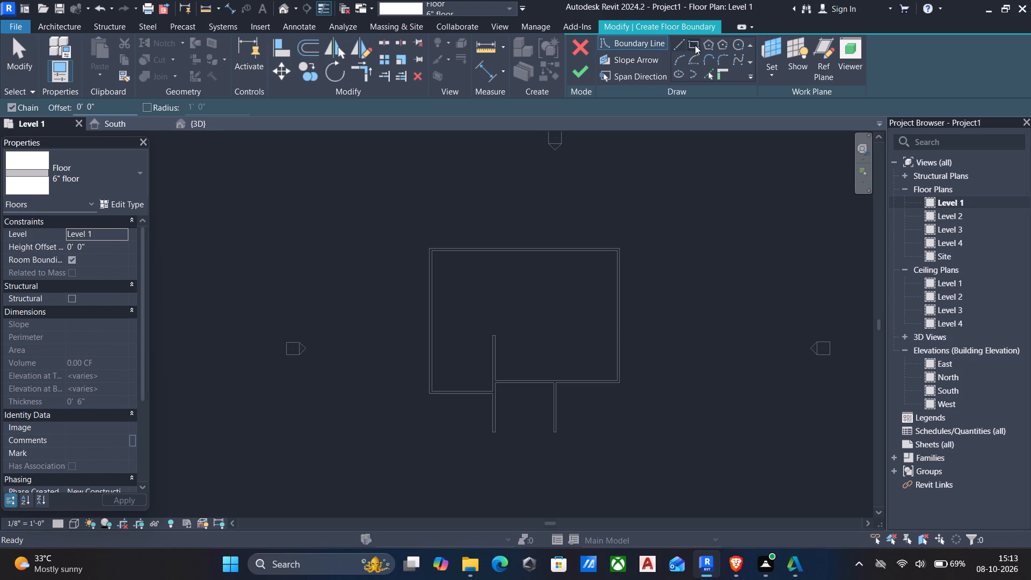
pyautogui.click(695, 45)
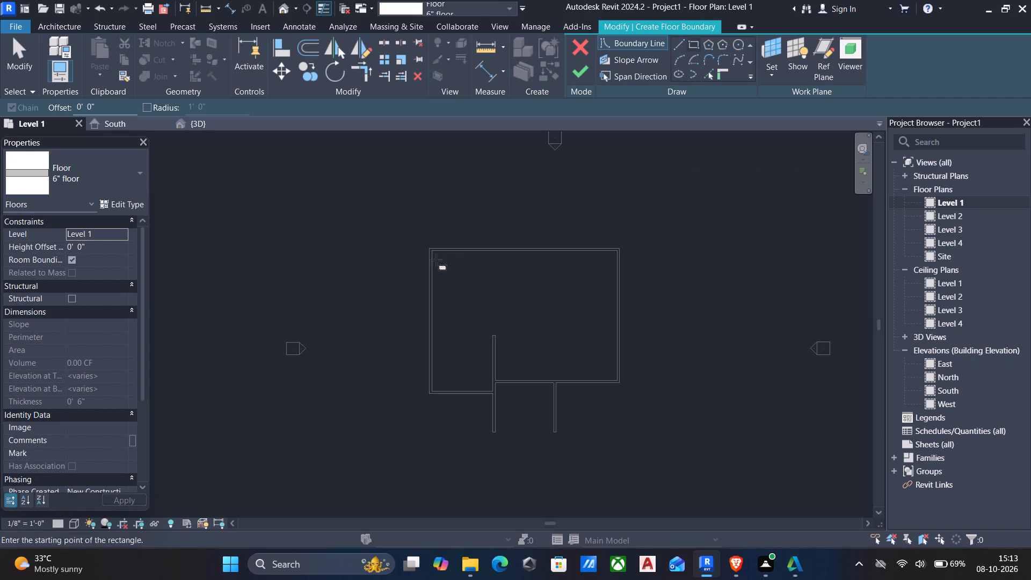
pyautogui.scroll(6, 435, 260)
pyautogui.click(423, 229)
pyautogui.scroll(-3, 448, 285)
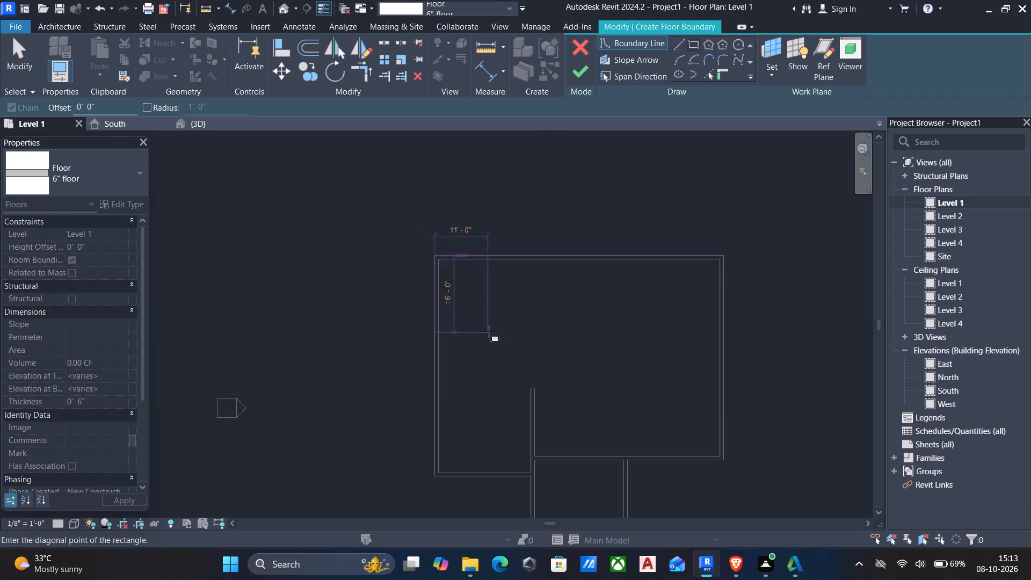
pyautogui.scroll(-1, 489, 331)
pyautogui.moveTo(489, 331); pyautogui.dragTo(488, 253, button='middle')
pyautogui.scroll(1, 488, 253)
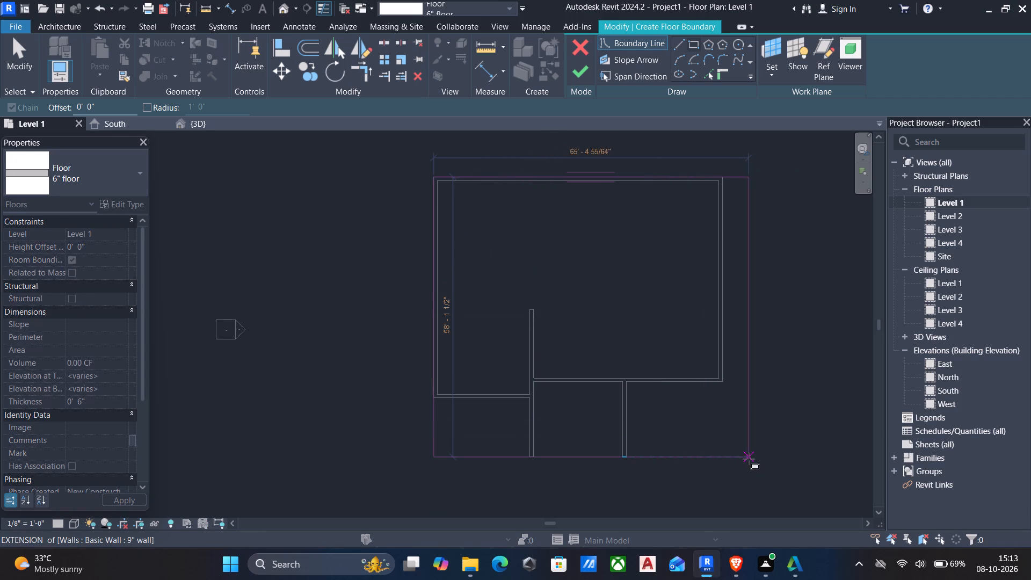
pyautogui.click(723, 457)
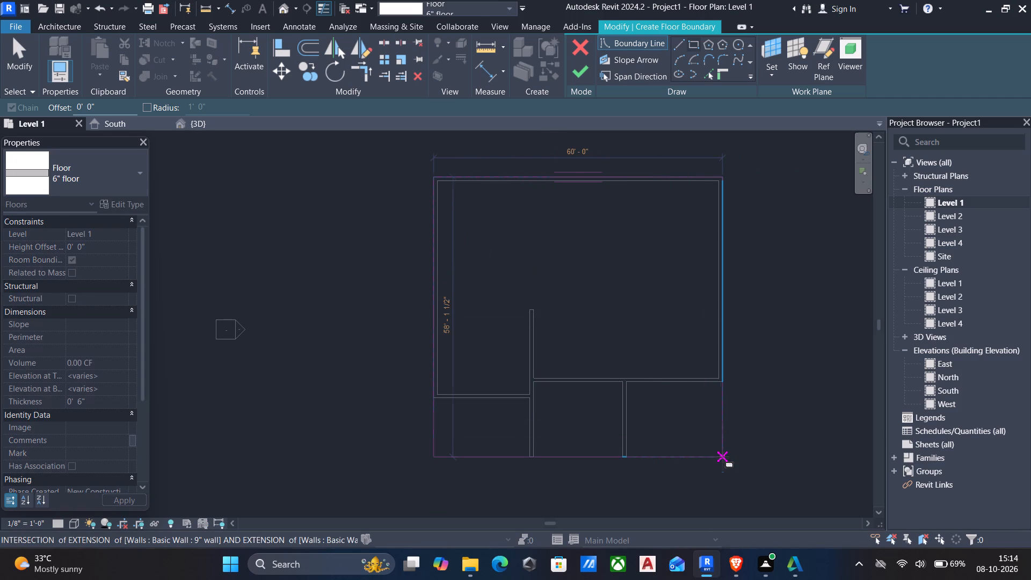
pyautogui.press('Escape')
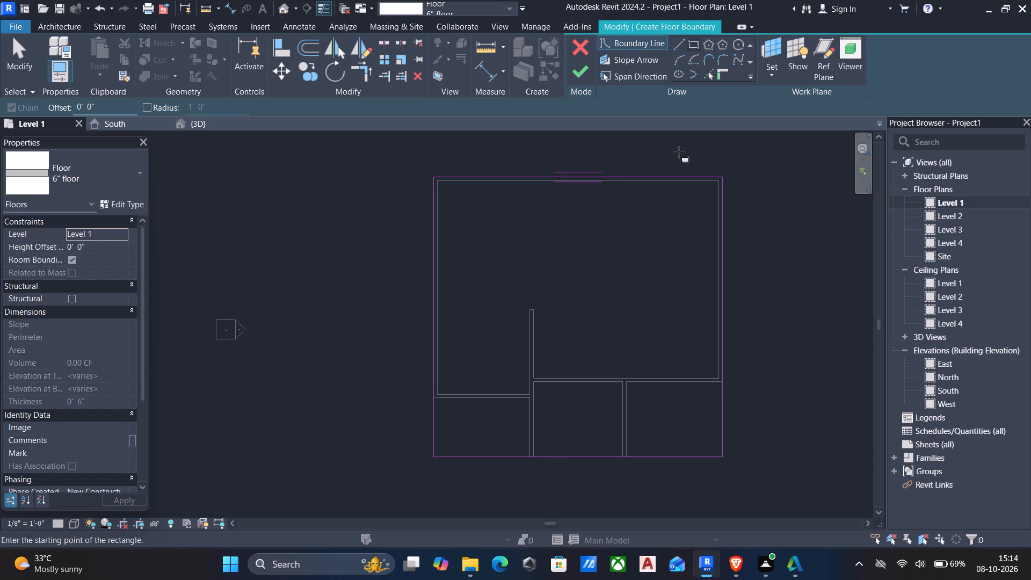
pyautogui.click(574, 69)
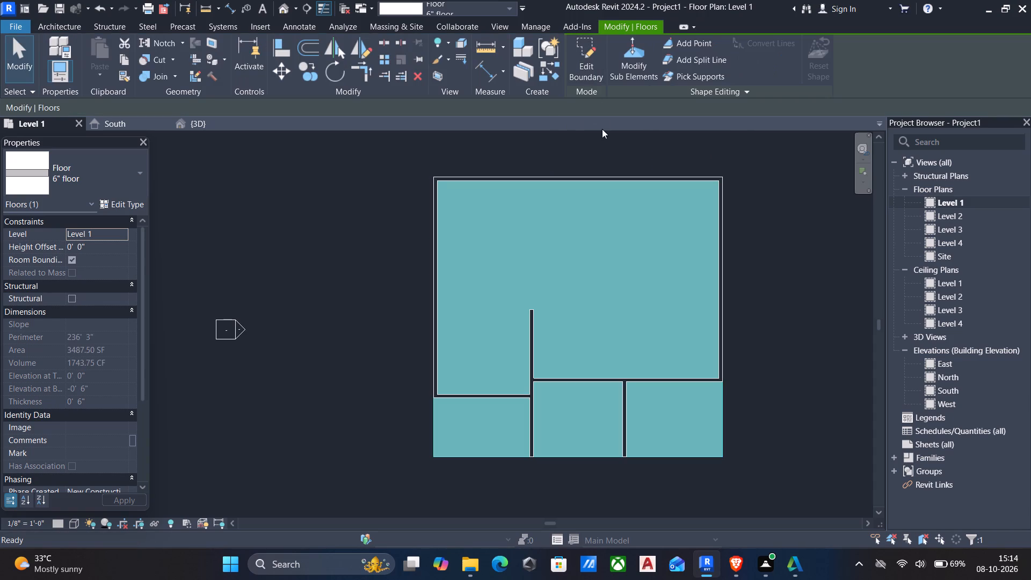
# Open the default 3D view and set it to Coarse detail level and Shaded visual style.
pyautogui.click(281, 8)
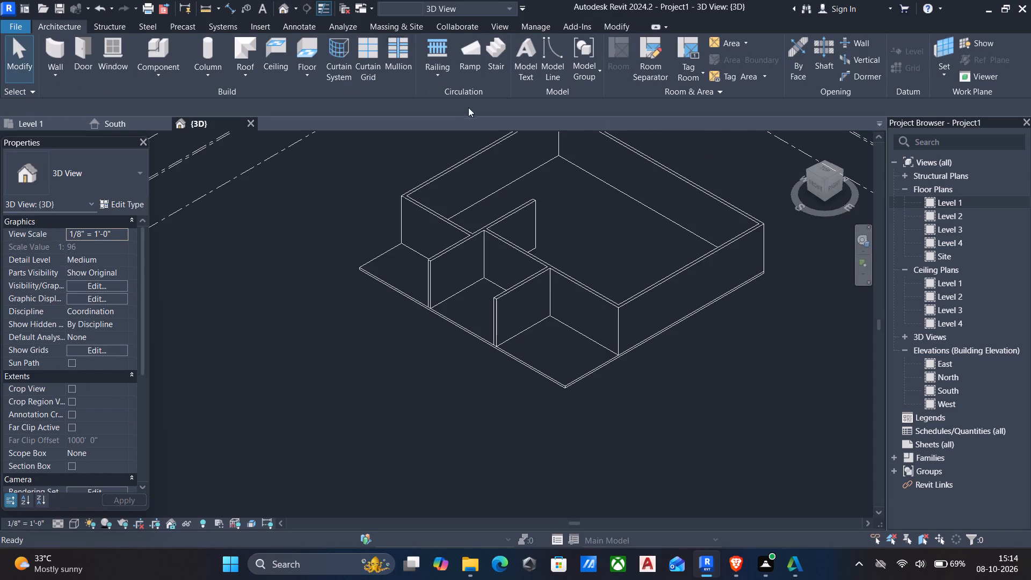
pyautogui.scroll(-3, 535, 293)
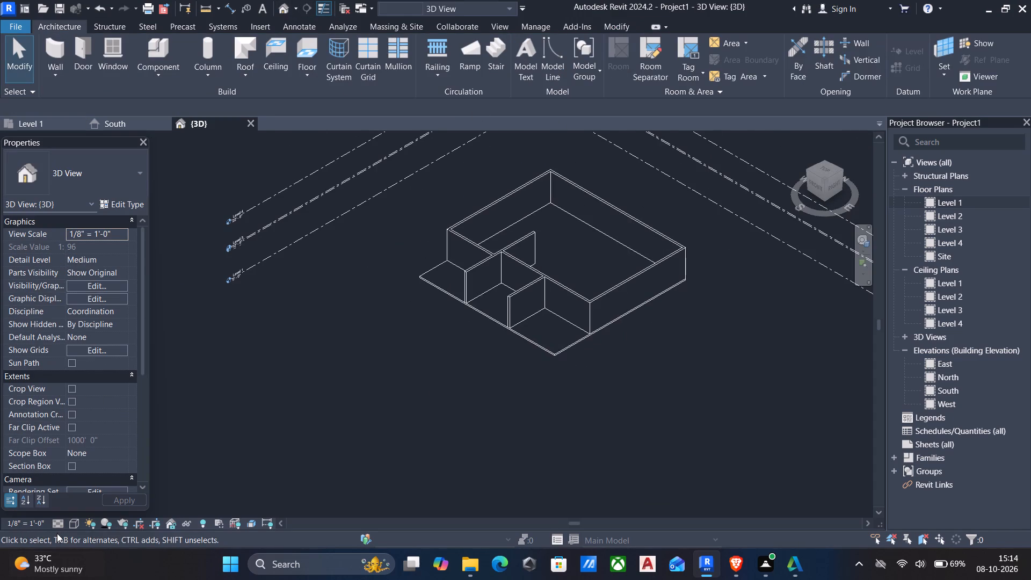
pyautogui.click(59, 526)
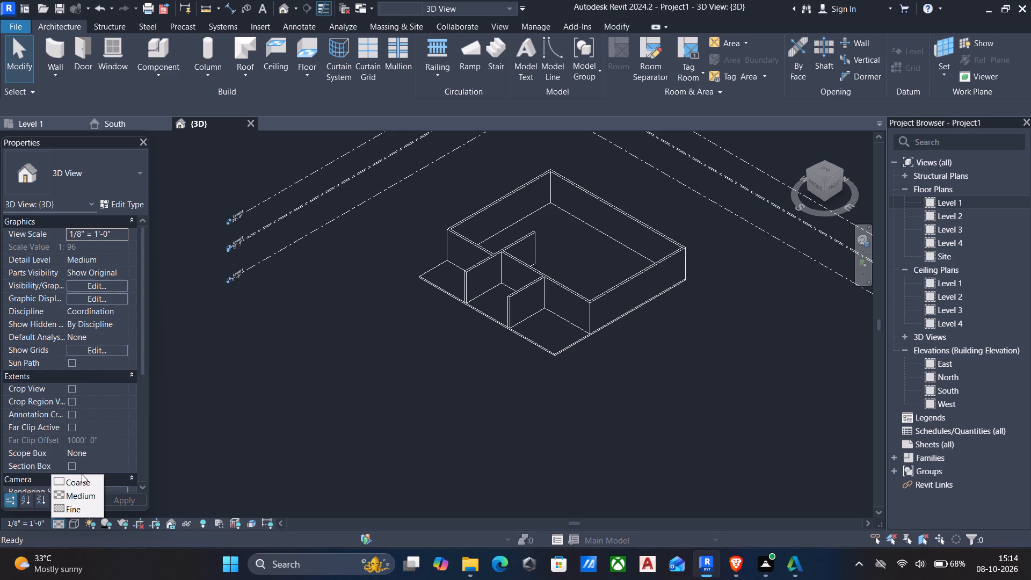
pyautogui.click(78, 476)
pyautogui.click(75, 521)
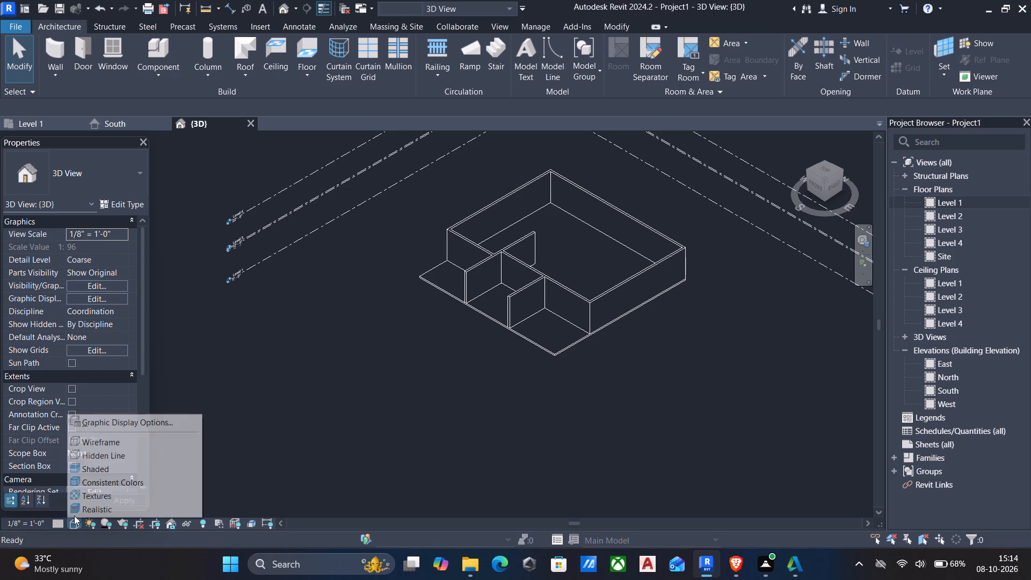
pyautogui.click(89, 468)
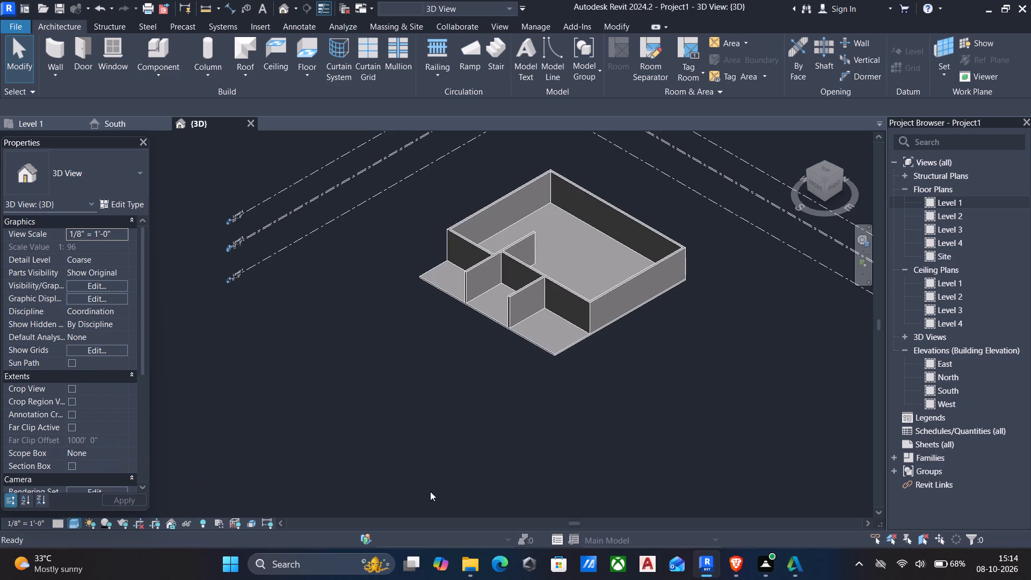
# Examine the shaded walls and the new floor slab from the south side in 3D.
pyautogui.scroll(-7, 420, 428)
pyautogui.keyDown('shift'); pyautogui.moveTo(420, 428); pyautogui.dragTo(492, 400, button='middle'); pyautogui.keyUp('shift')
pyautogui.middleClick(492, 400)
pyautogui.scroll(7, 492, 400)
pyautogui.scroll(7, 477, 344)
pyautogui.scroll(-6, 473, 330)
pyautogui.moveTo(473, 330); pyautogui.dragTo(406, 335, button='middle')
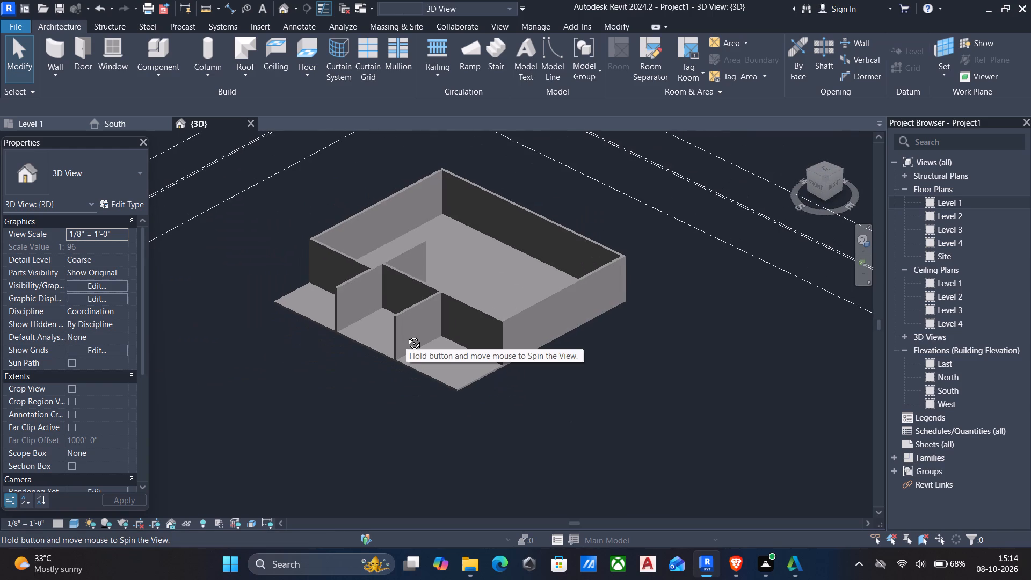
pyautogui.moveTo(406, 335); pyautogui.dragTo(478, 315, button='middle')
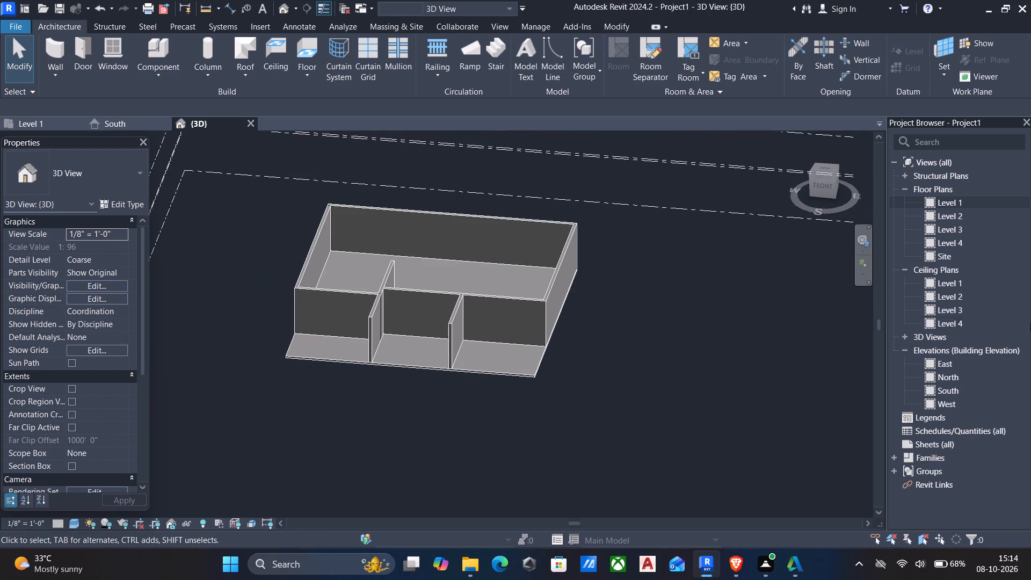
# On the Level 1 plan, start door placement and choose the Door-Interior-Single-1_Panel-Wood family from the Residential folder for loading.
pyautogui.doubleClick(950, 202)
pyautogui.write('dr')
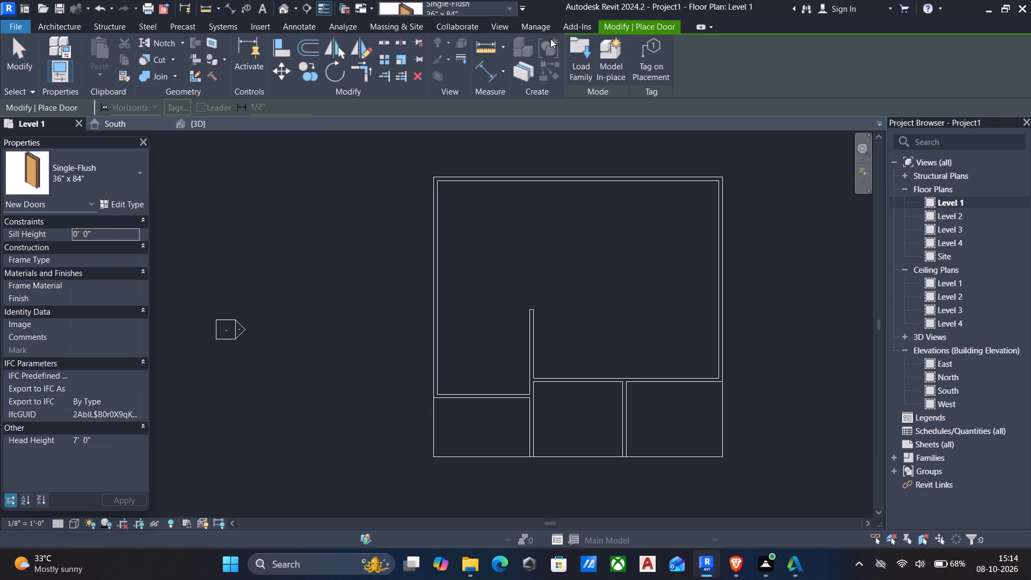
pyautogui.click(575, 61)
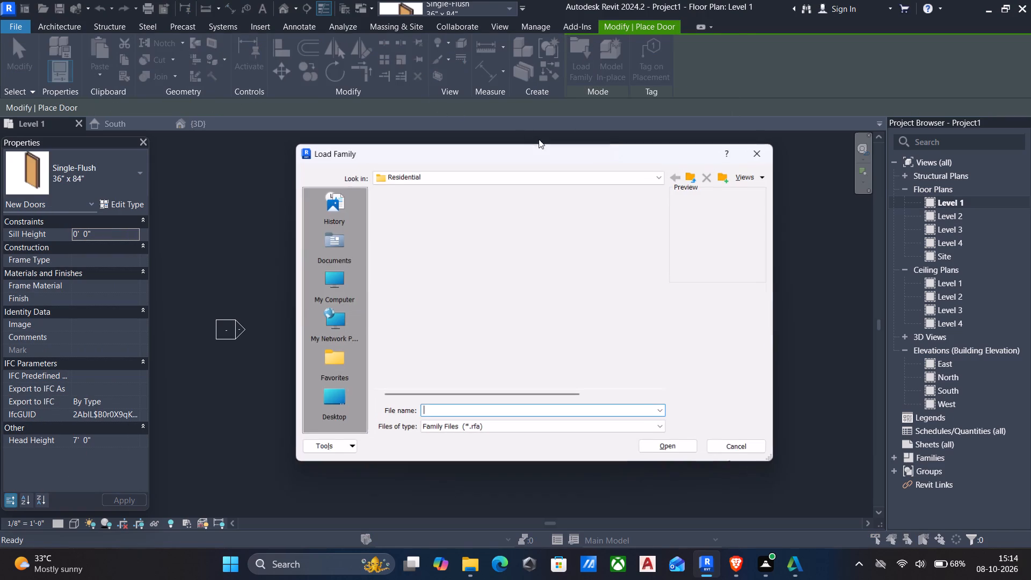
pyautogui.click(457, 204)
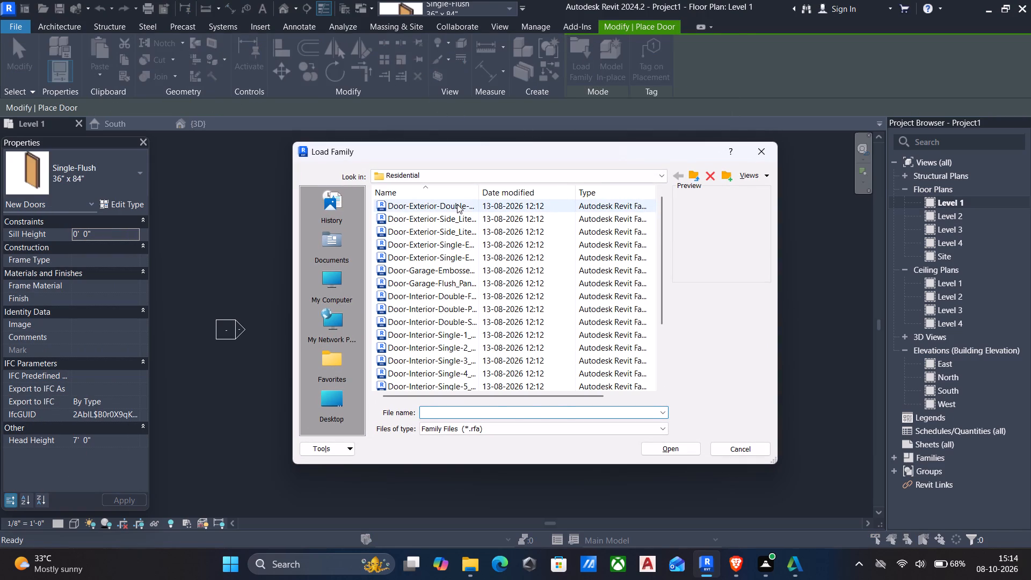
pyautogui.press('Down')
pyautogui.press('Down')
pyautogui.press('Down')
pyautogui.press('Down')
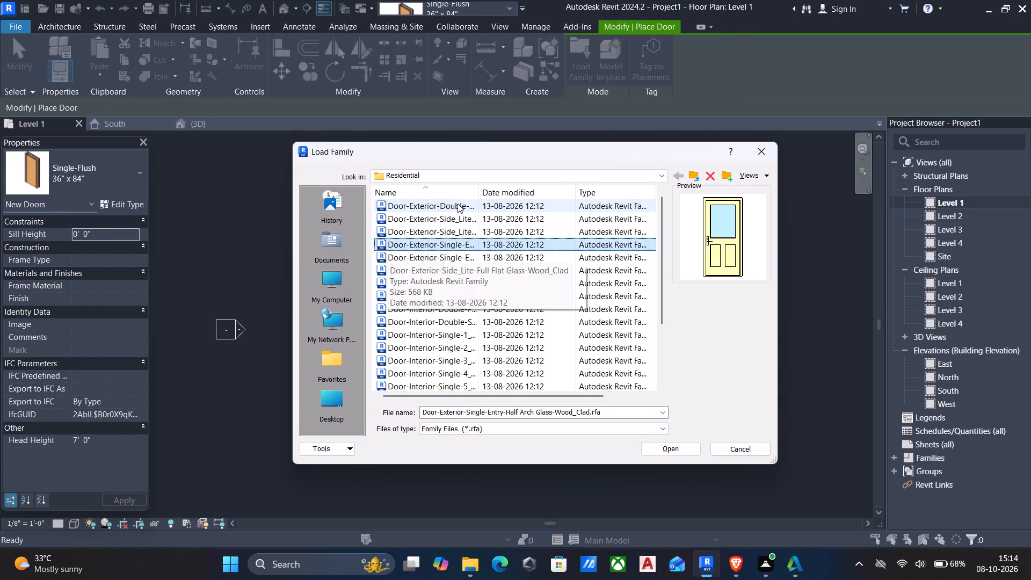
pyautogui.press('Down')
pyautogui.press('Down')
pyautogui.press('Down')
pyautogui.press('Down')
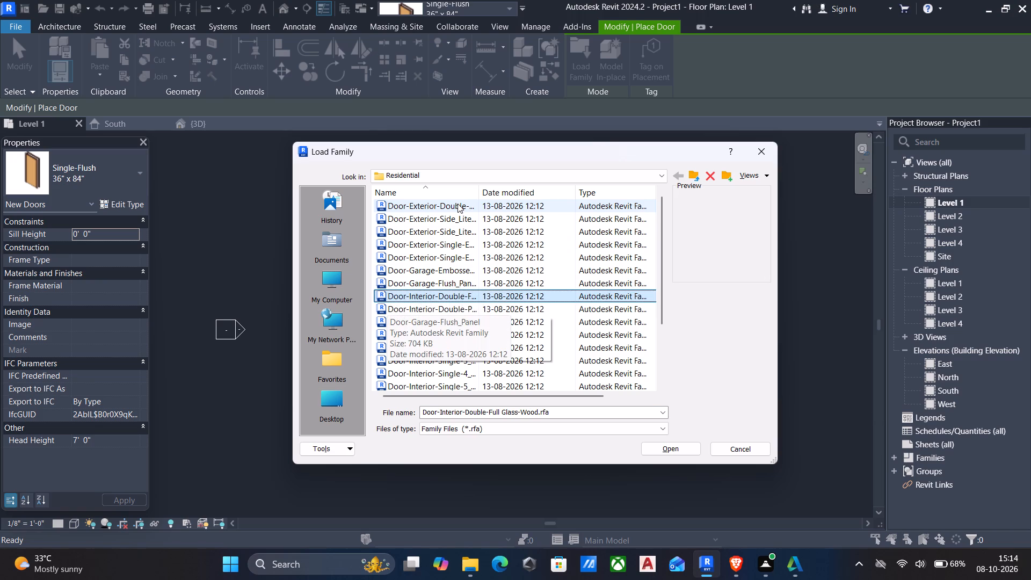
pyautogui.press('Down')
pyautogui.press('Down')
pyautogui.press('Down')
pyautogui.press('Up')
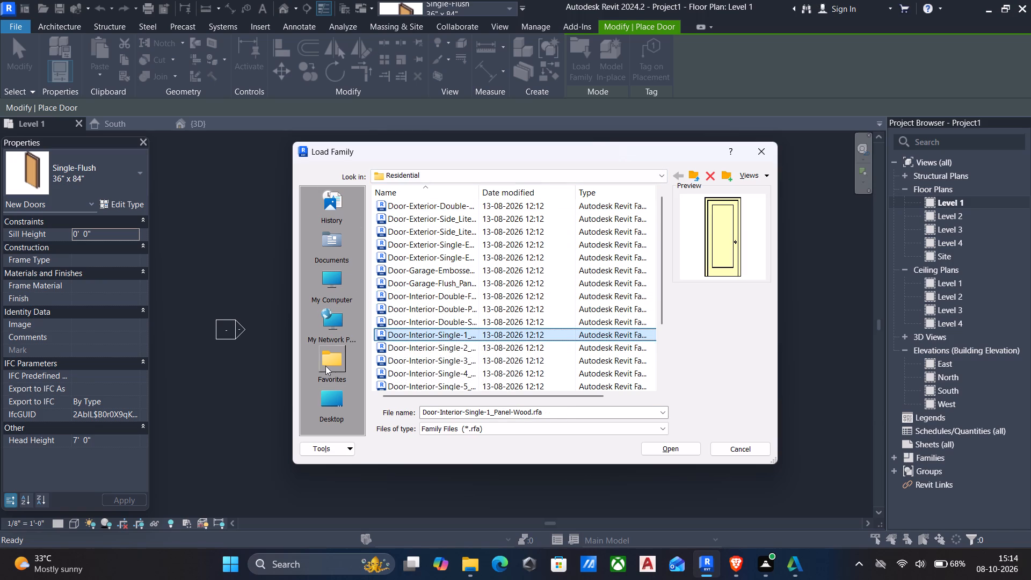
pyautogui.click(674, 446)
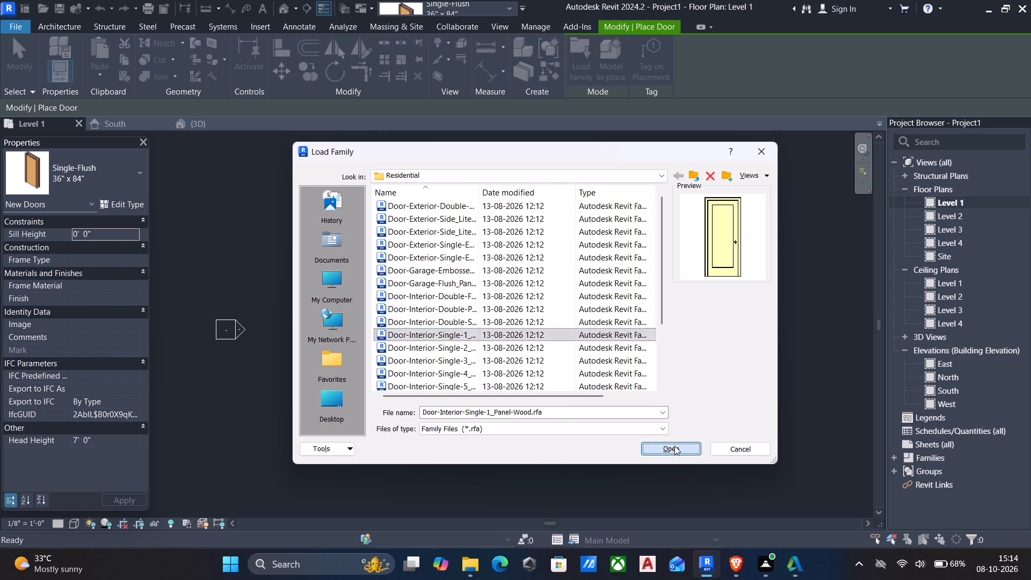
# Load the 36" x 96" type of the interior single-panel wood door family.
pyautogui.scroll(-5, 478, 263)
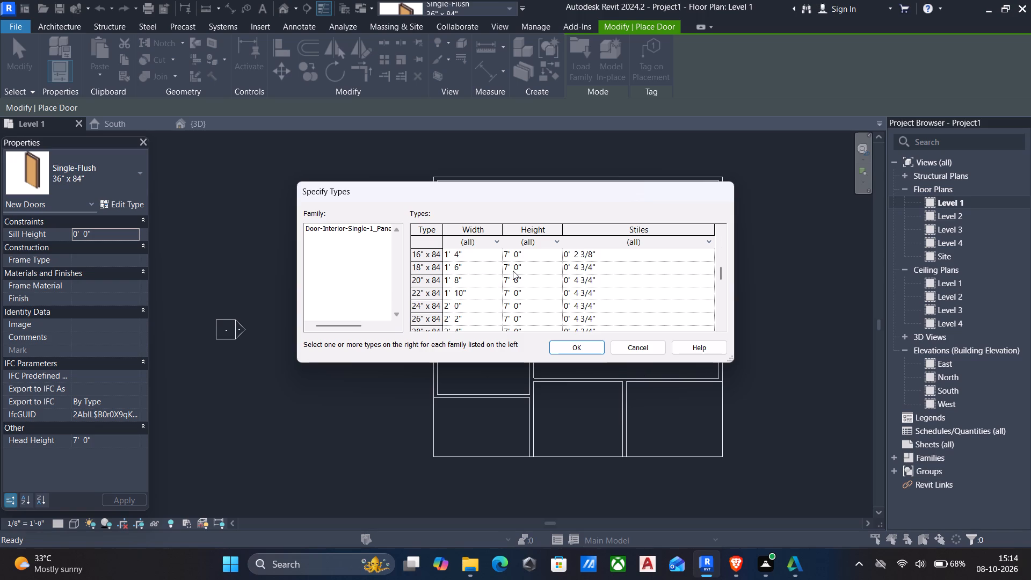
pyautogui.scroll(-9, 499, 295)
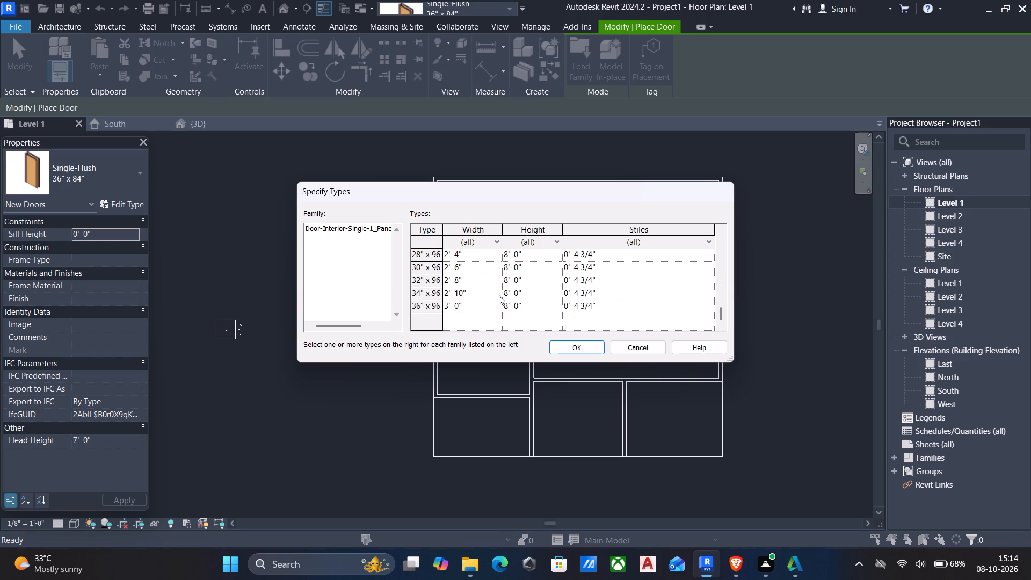
pyautogui.click(522, 303)
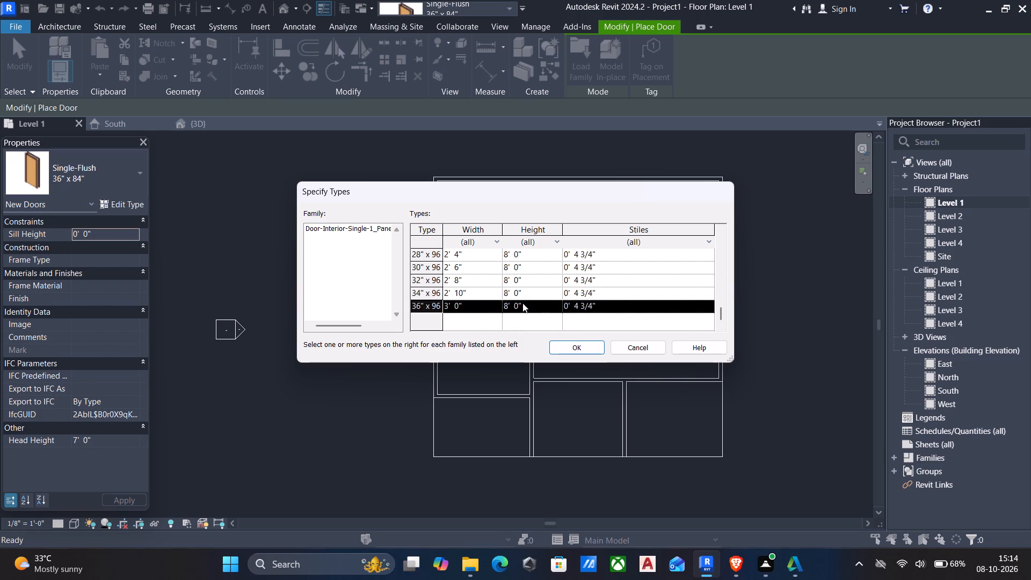
pyautogui.click(571, 343)
# Duplicate the 36" x 96" interior door type under the name 3' x 7'.
pyautogui.click(118, 200)
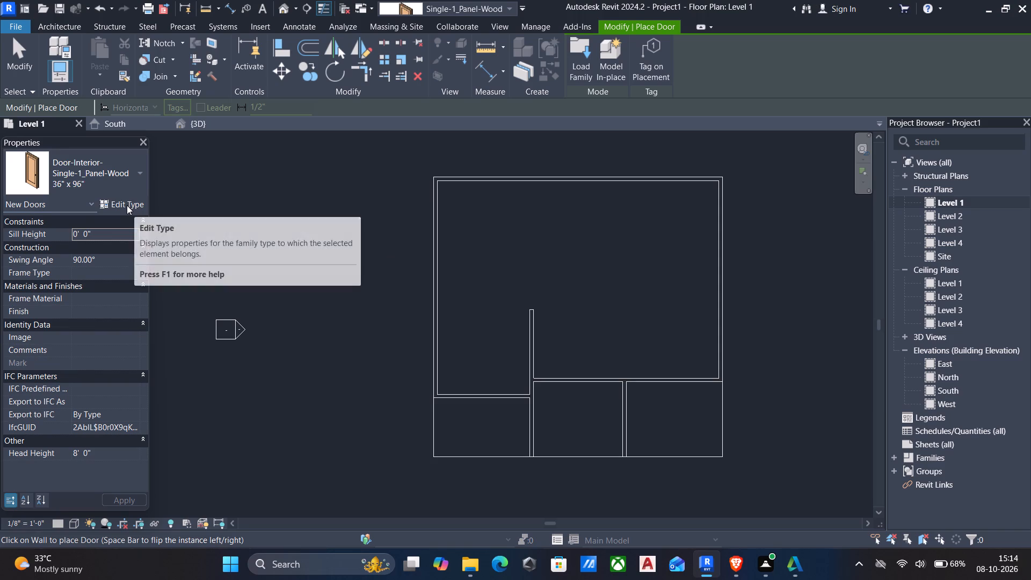
pyautogui.click(127, 205)
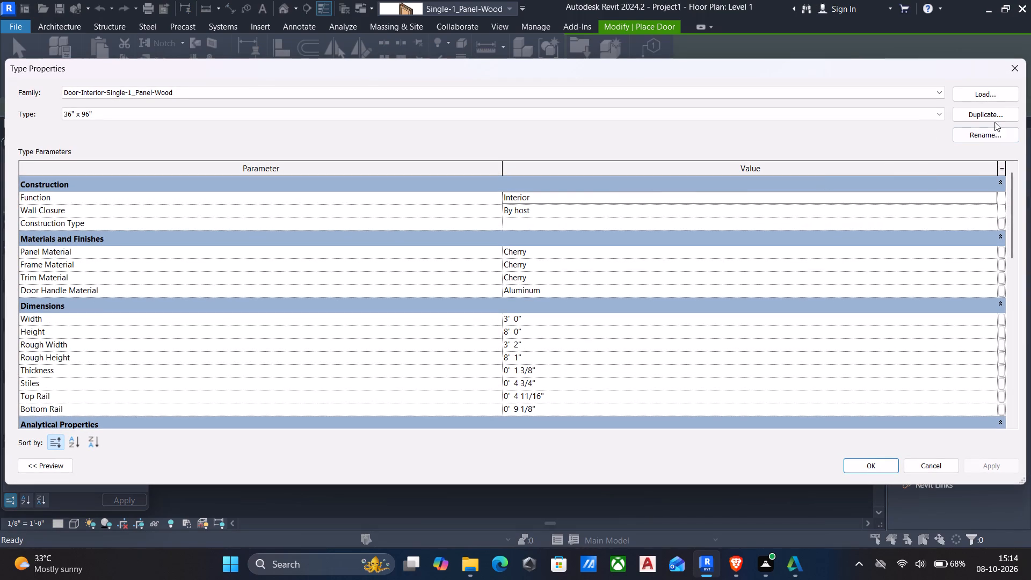
pyautogui.click(990, 117)
pyautogui.press('BackSpace')
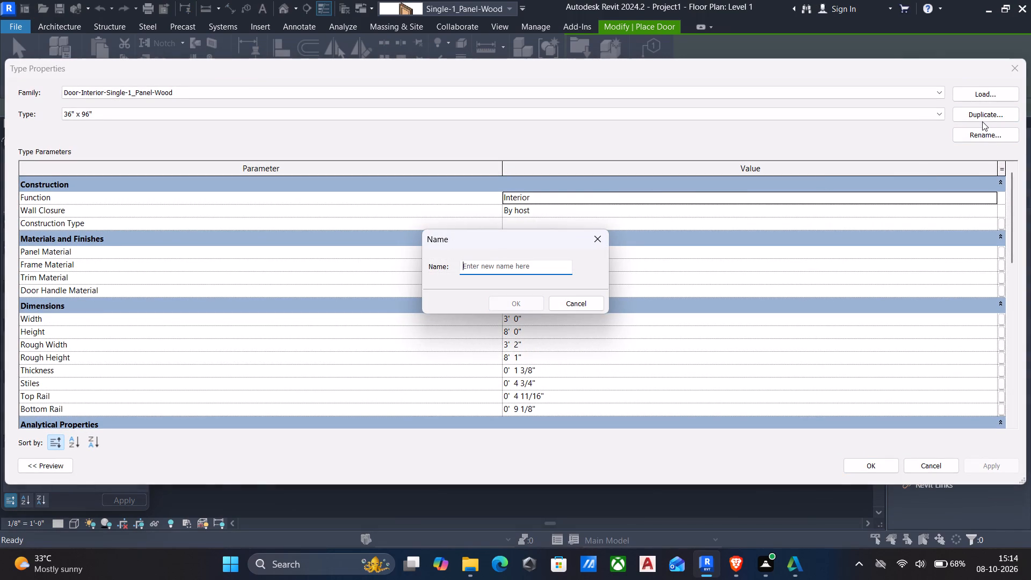
pyautogui.write("3'")
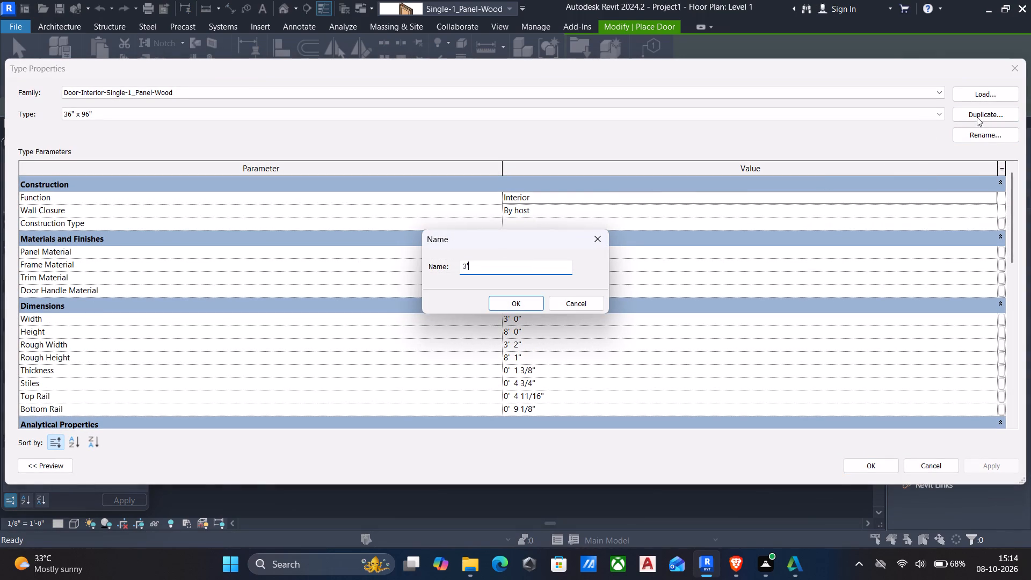
pyautogui.press('space')
pyautogui.write('x')
pyautogui.press('space')
pyautogui.write("7'")
pyautogui.click(515, 299)
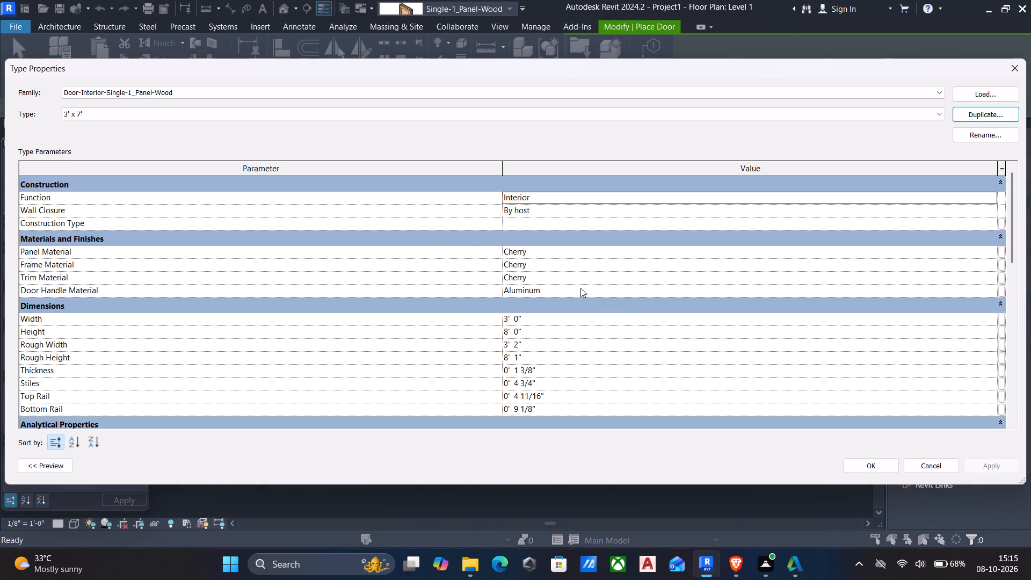
# Set the height of the 3' x 7' door type to 7' and apply the type.
pyautogui.click(527, 332)
pyautogui.click(527, 332)
pyautogui.moveTo(539, 331); pyautogui.dragTo(420, 335)
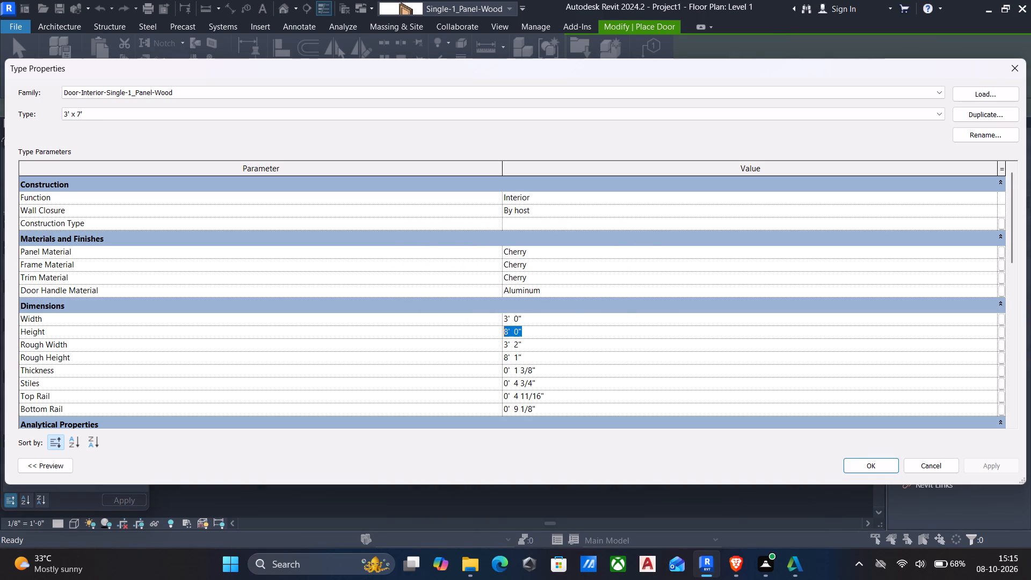
pyautogui.moveTo(420, 335); pyautogui.dragTo(370, 335)
pyautogui.write("7'")
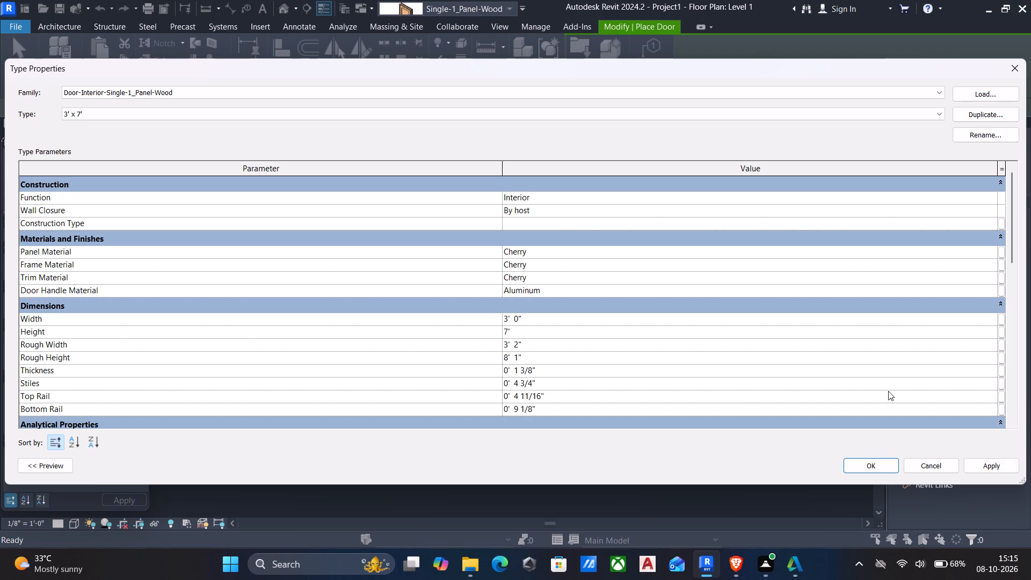
pyautogui.click(981, 464)
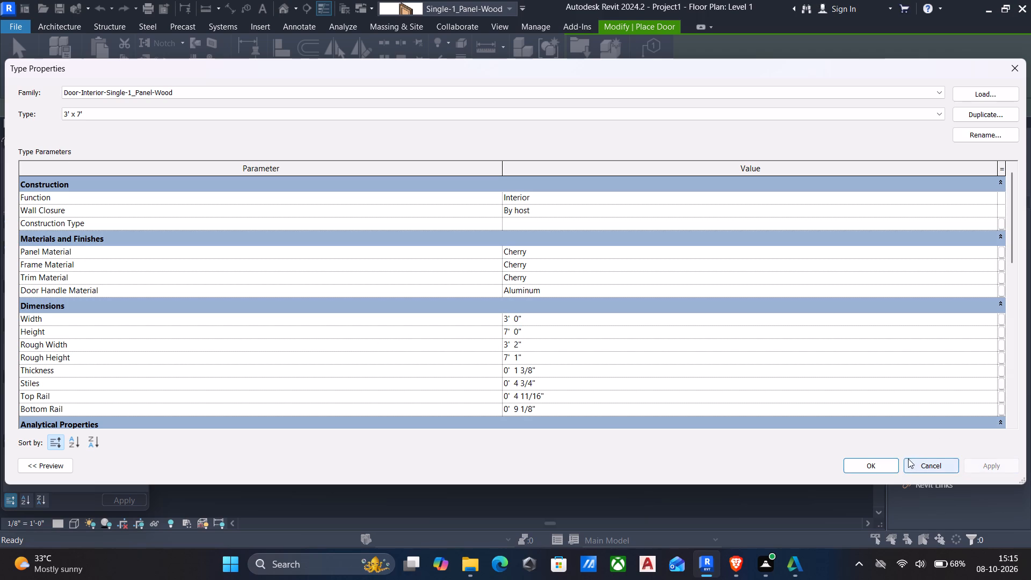
pyautogui.click(882, 459)
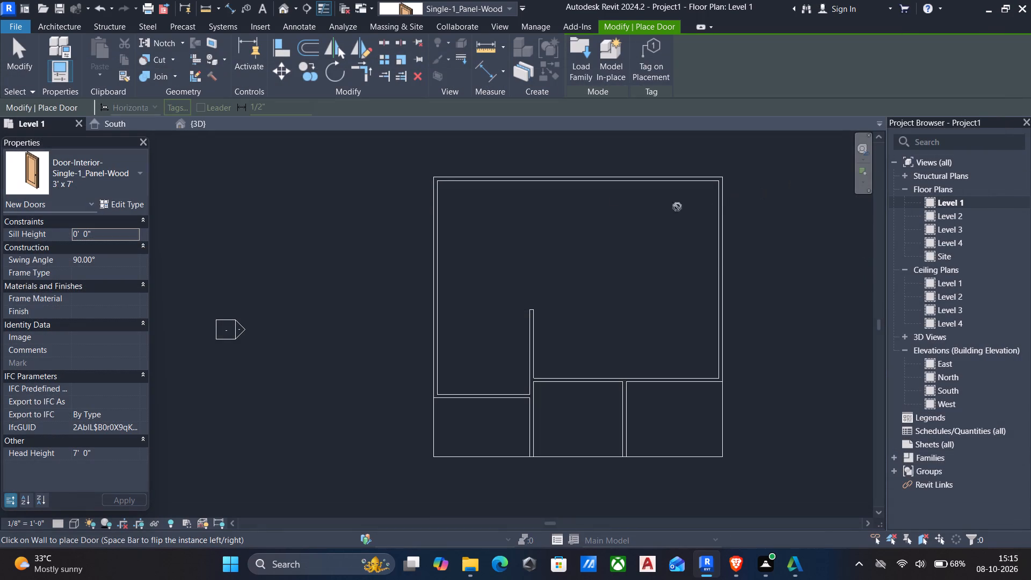
# Place the 3' x 7' door in the southwest exterior wall, swinging inward, centred about 3'-6" west of the interior wall.
pyautogui.click(514, 394)
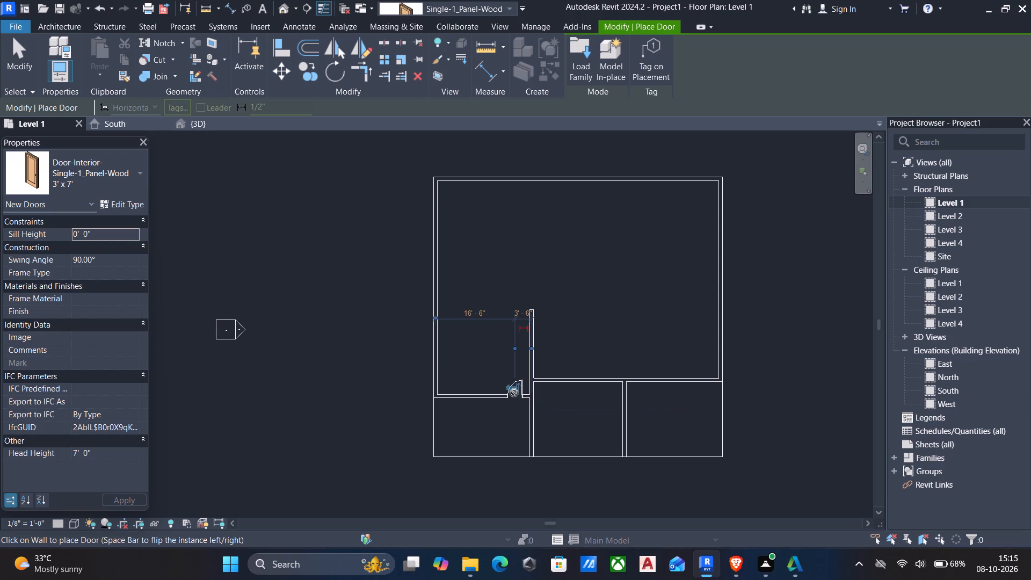
pyautogui.press('Escape')
pyautogui.press('Escape')
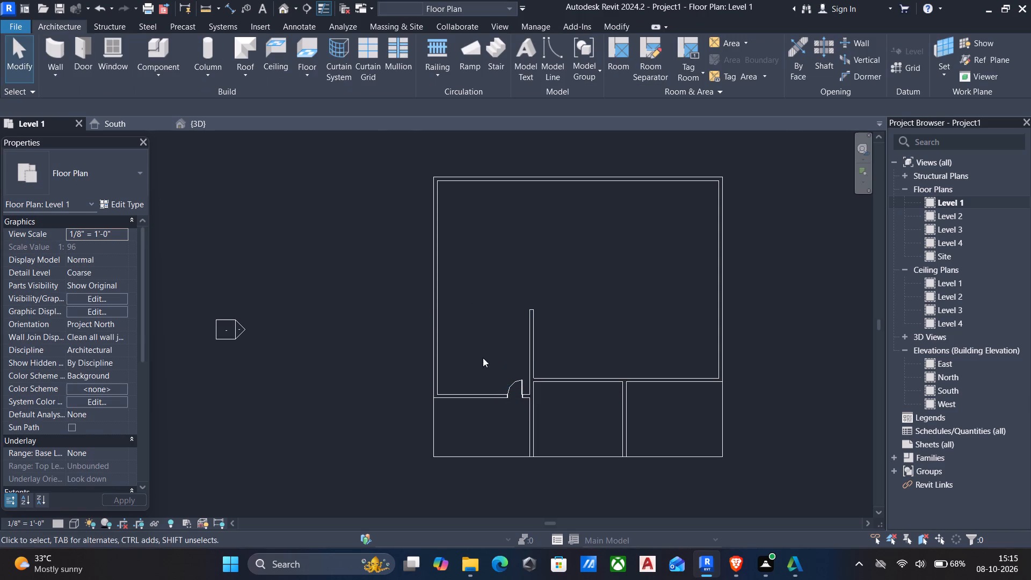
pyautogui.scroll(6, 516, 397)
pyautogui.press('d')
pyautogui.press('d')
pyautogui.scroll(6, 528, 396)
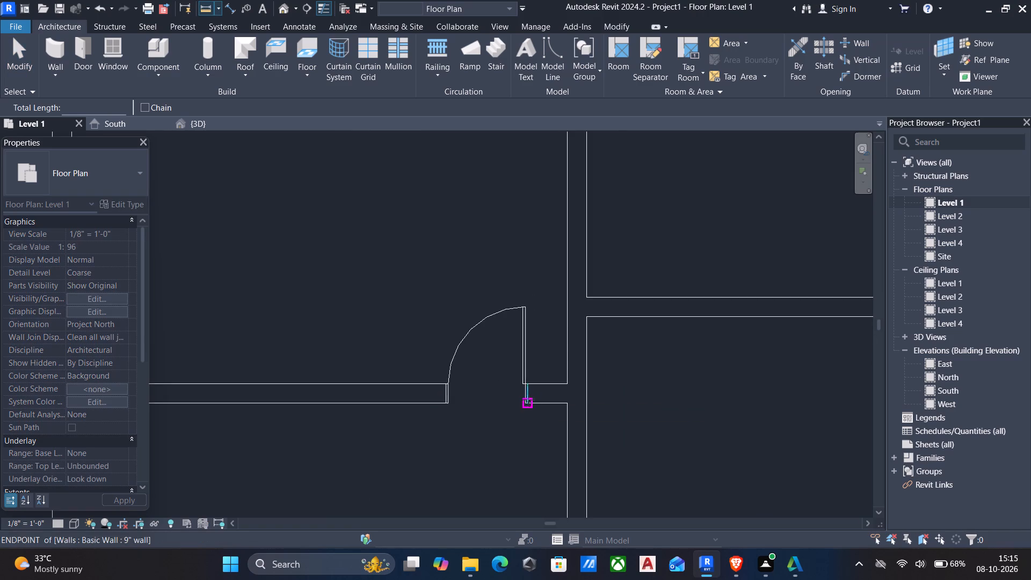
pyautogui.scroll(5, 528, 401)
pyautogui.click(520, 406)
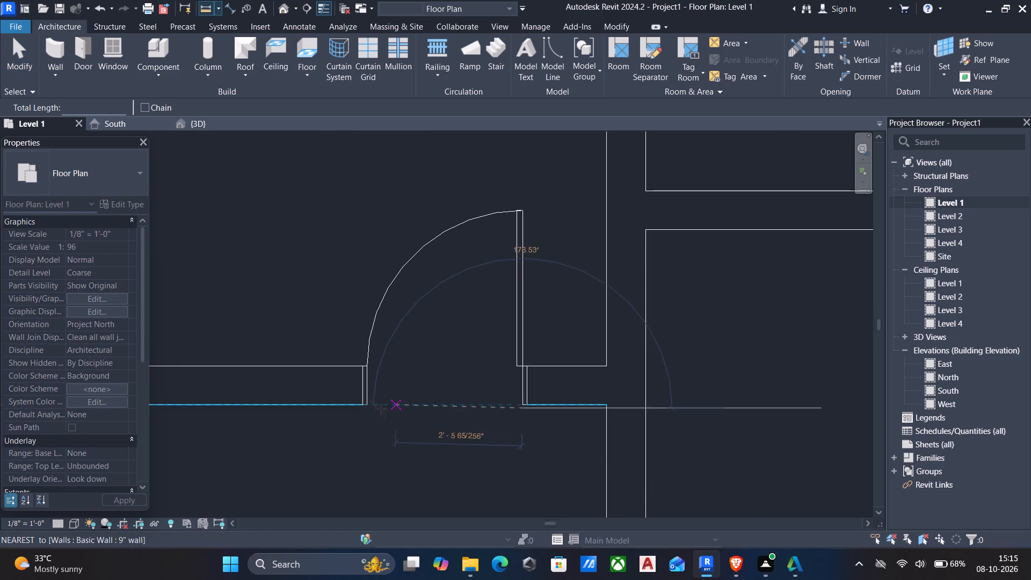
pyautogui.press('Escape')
# Start a wall of type Curtain Wall 1 beside the new door, along the southwest exterior 9" wall, with Level 2 as top constraint.
pyautogui.scroll(-3, 374, 410)
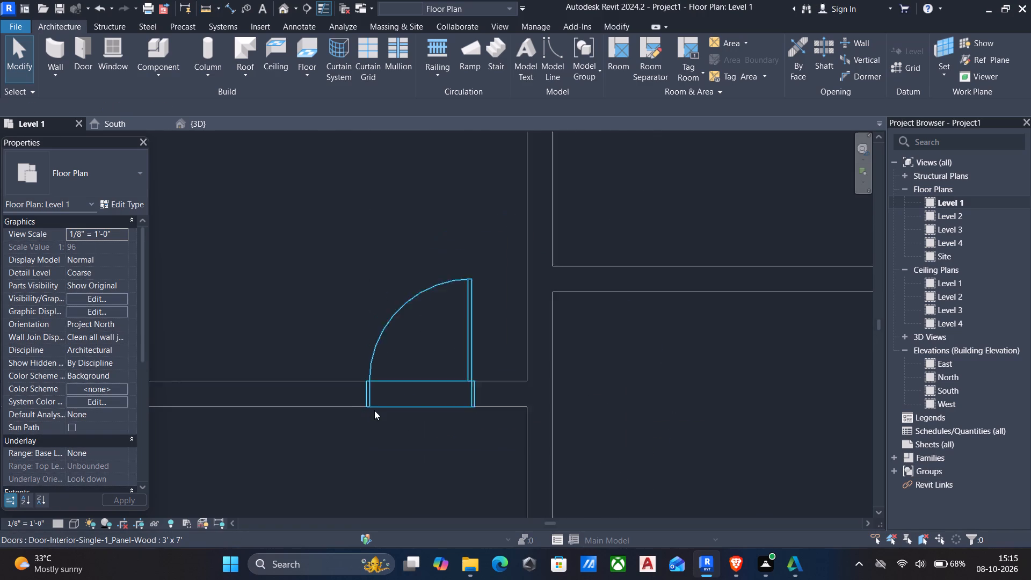
pyautogui.scroll(-4, 374, 410)
pyautogui.moveTo(383, 407); pyautogui.dragTo(413, 372, button='middle')
pyautogui.scroll(1, 418, 371)
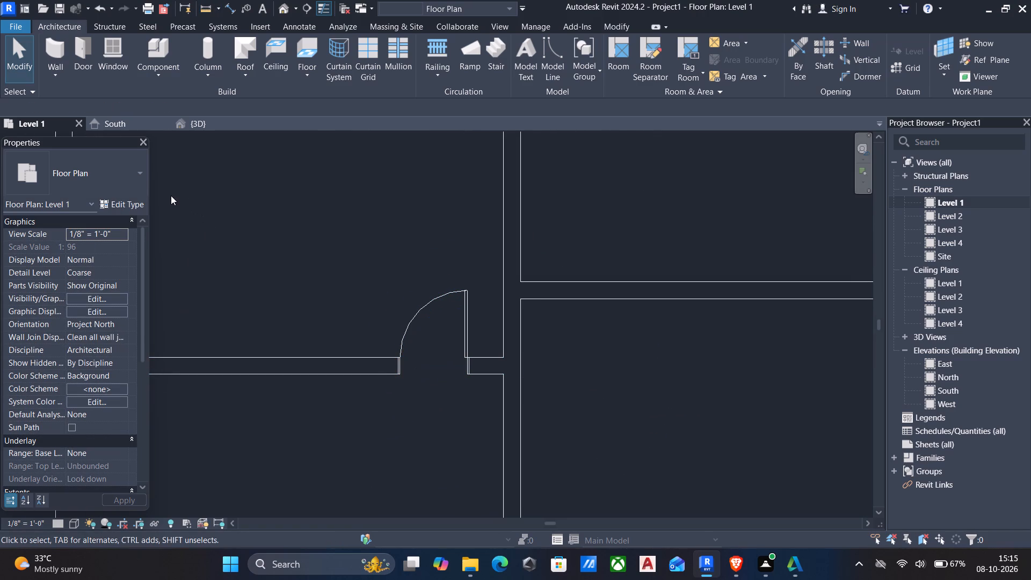
pyautogui.write('wa')
pyautogui.click(94, 180)
pyautogui.scroll(-3, 141, 285)
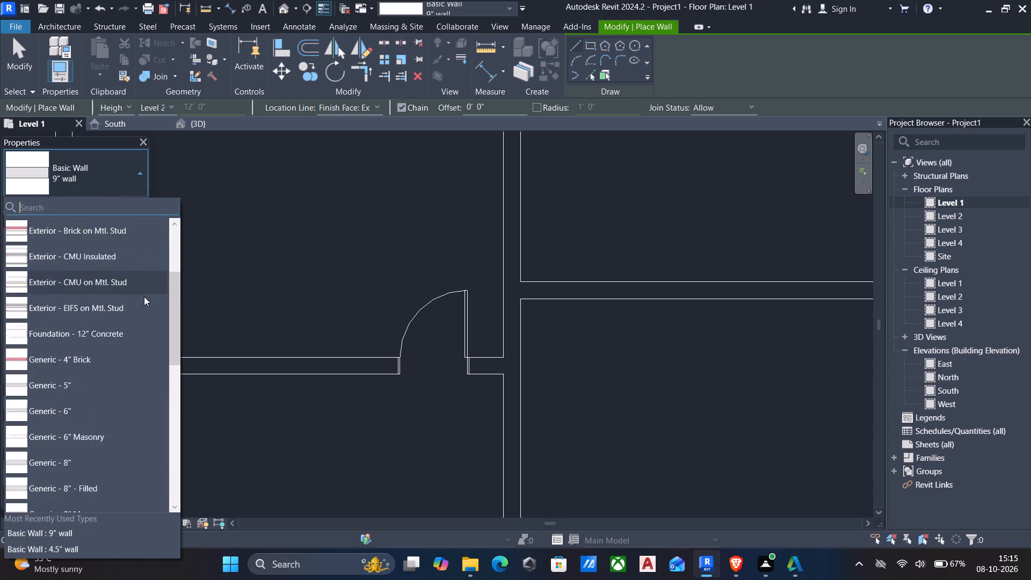
pyautogui.scroll(-9, 144, 296)
pyautogui.click(75, 375)
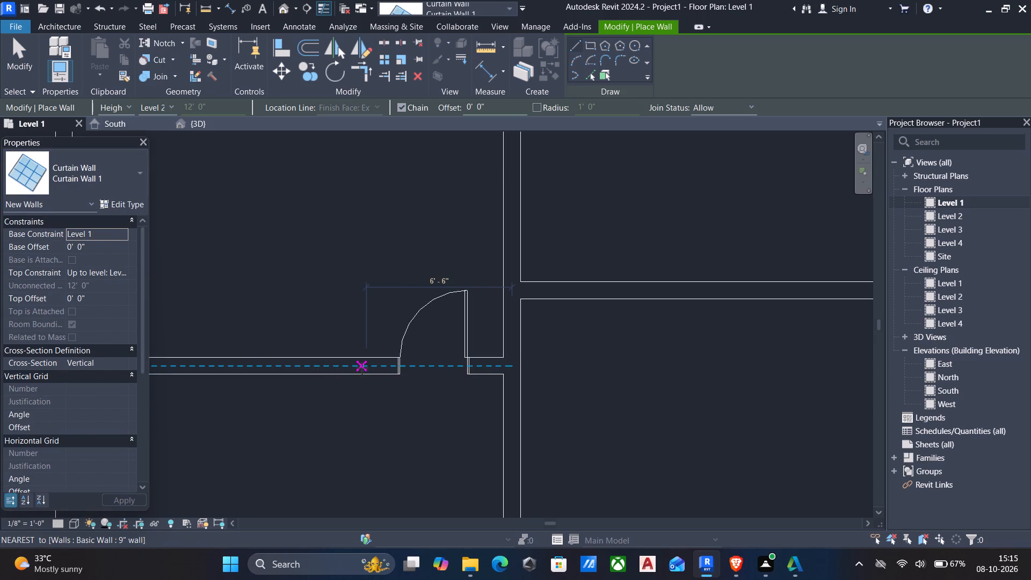
pyautogui.scroll(4, 362, 367)
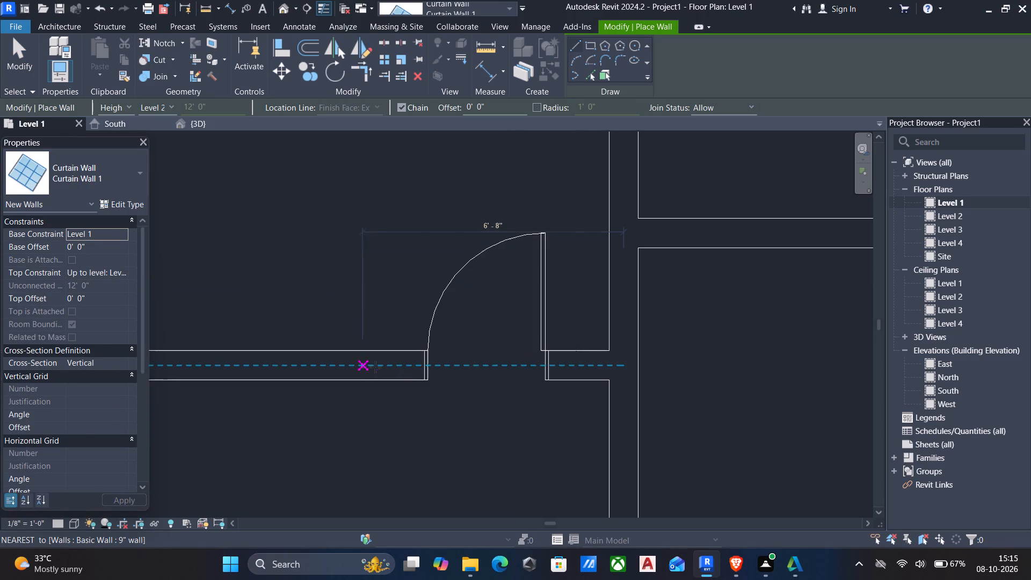
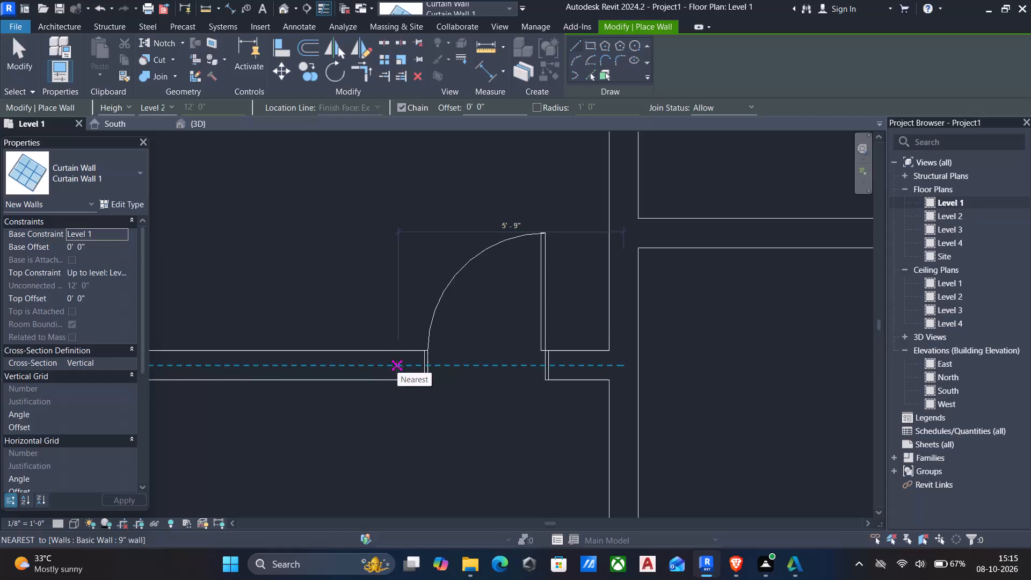
# Draw a 4'-0" long Curtain Wall 1 segment inside the southwest exterior 9" wall, just west of the new door.
pyautogui.click(411, 369)
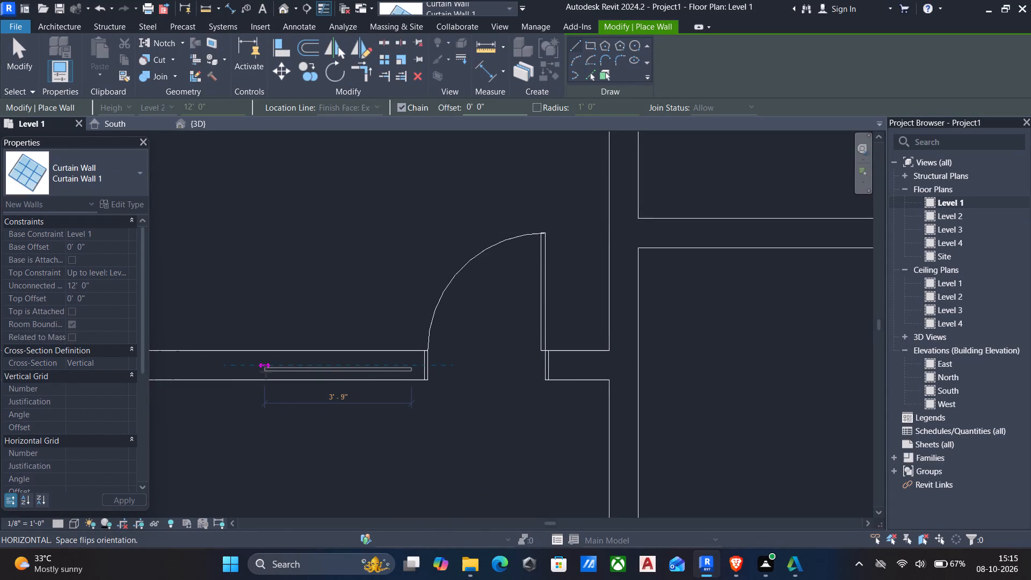
pyautogui.click(256, 372)
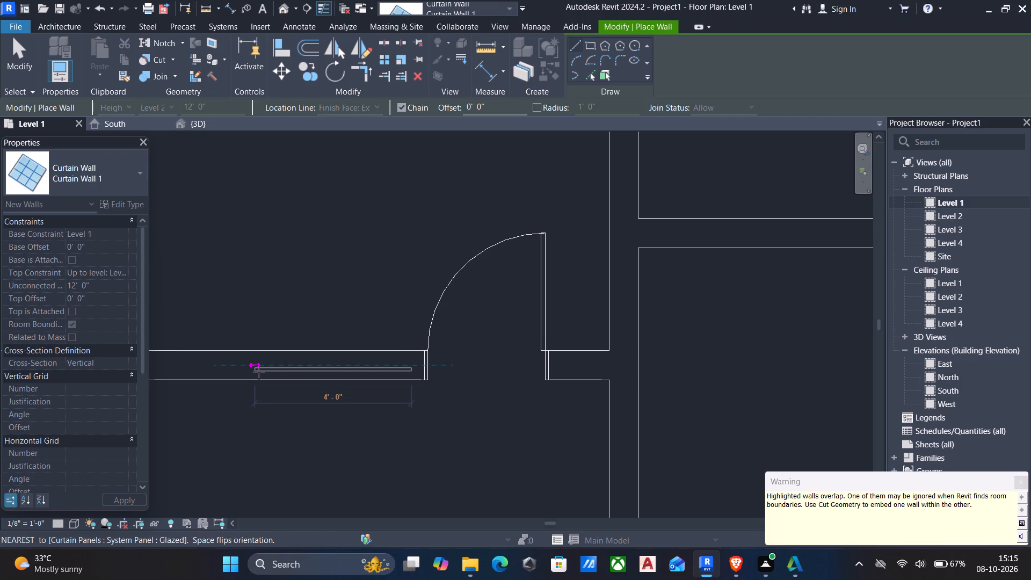
pyautogui.press('Escape')
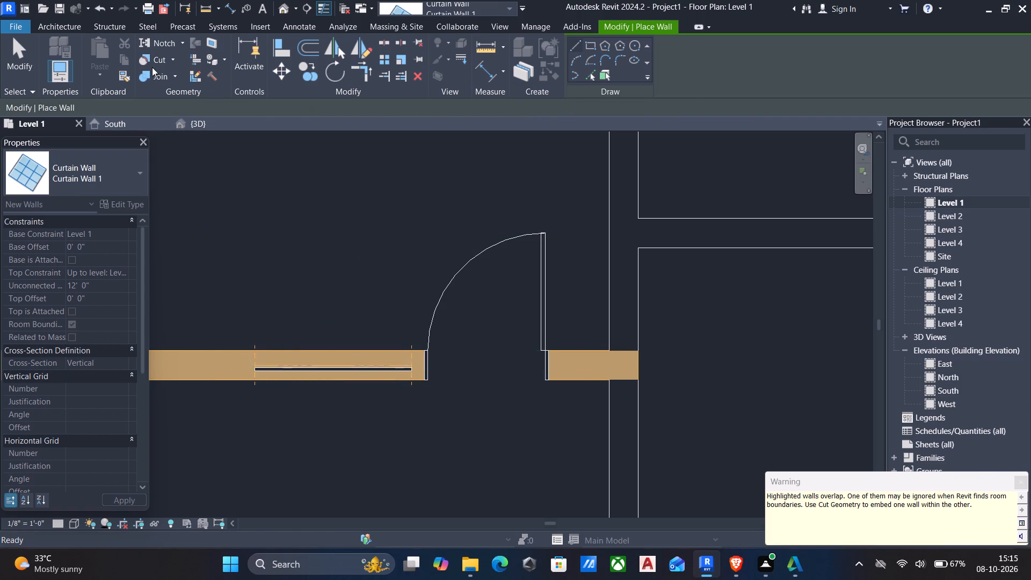
# Cut the southwest exterior 9" wall with the new curtain wall segment using Cut Geometry.
pyautogui.click(151, 62)
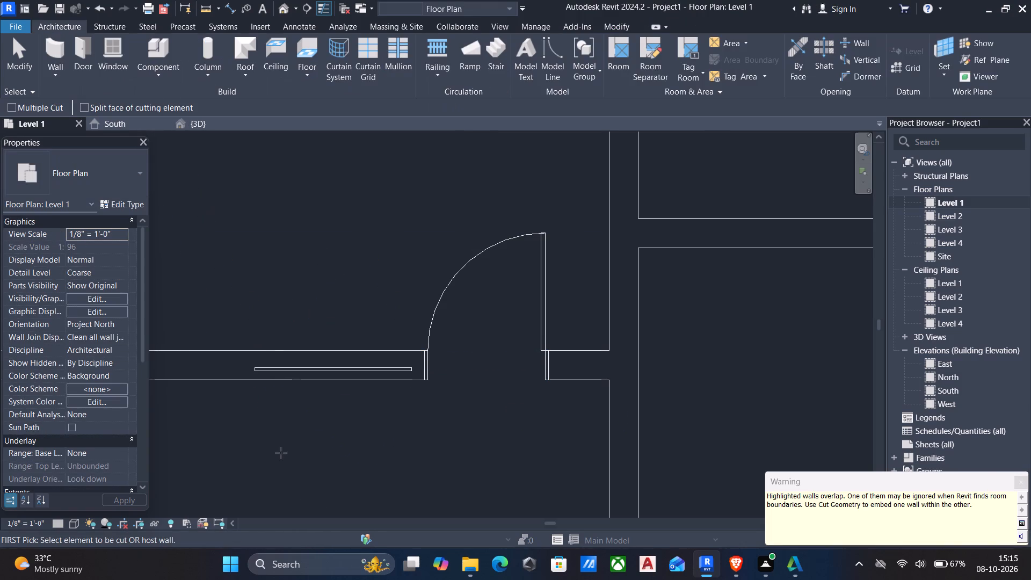
pyautogui.click(217, 347)
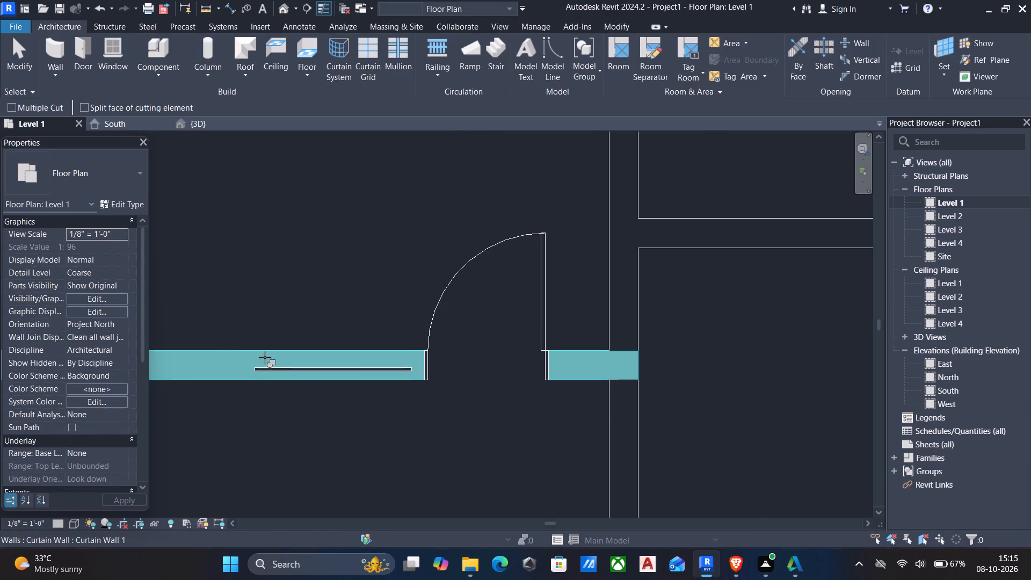
pyautogui.click(301, 368)
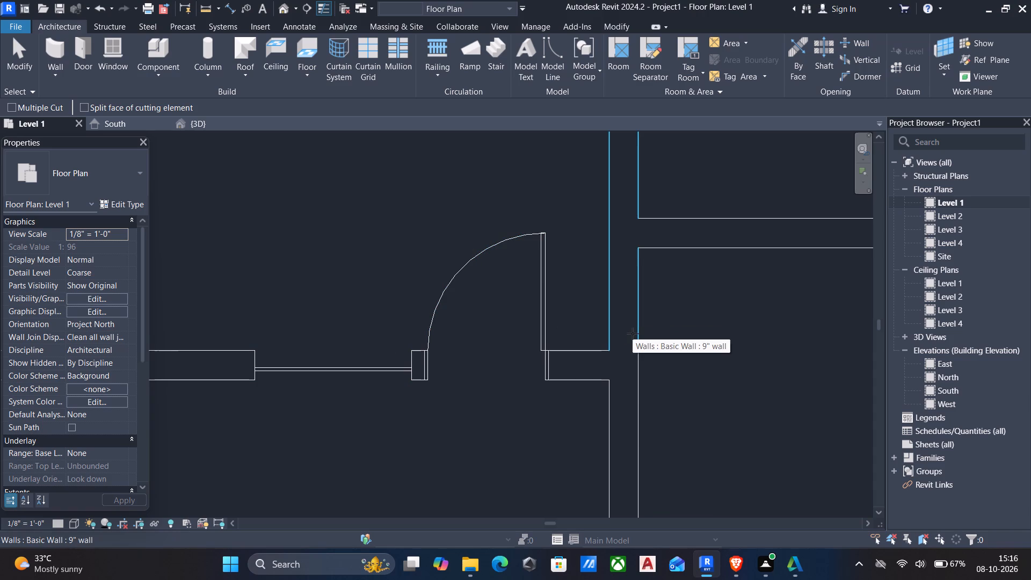
pyautogui.press('Escape')
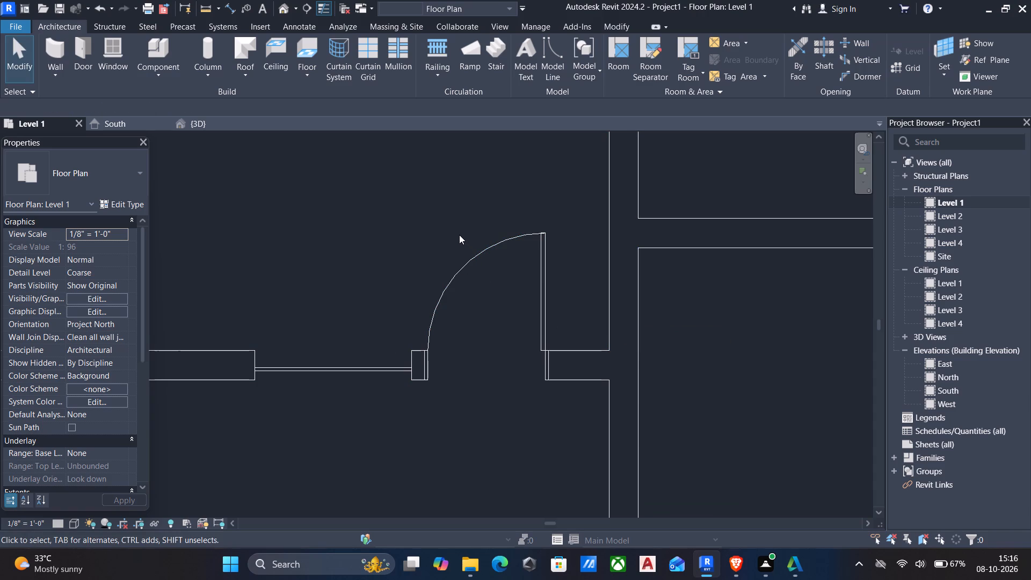
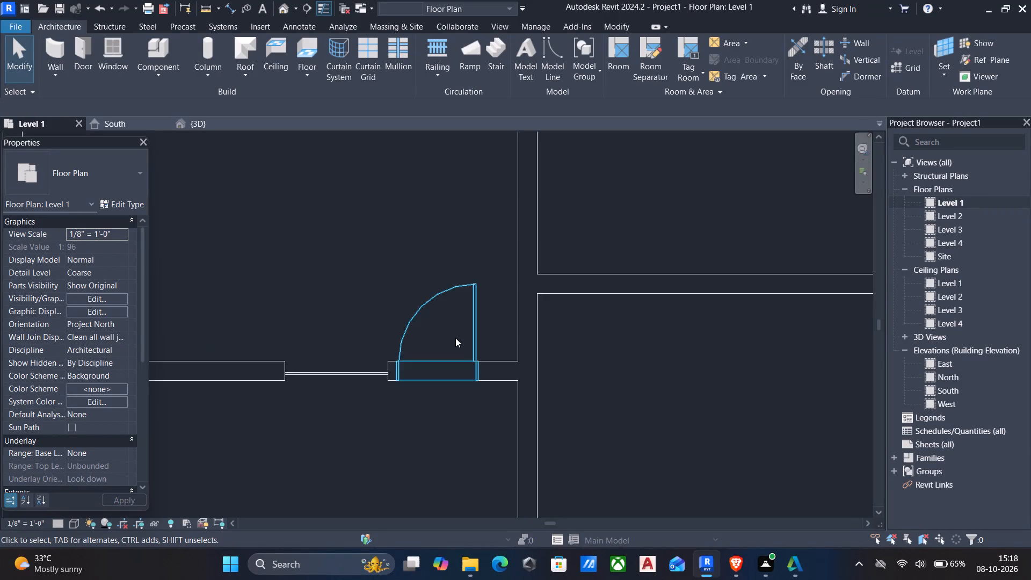
# Copy the Level 1 6" floor and paste it aligned to Level 3, working in the 3D view.
pyautogui.scroll(-5, 455, 338)
pyautogui.moveTo(438, 335); pyautogui.dragTo(510, 331, button='middle')
pyautogui.scroll(-1, 438, 335)
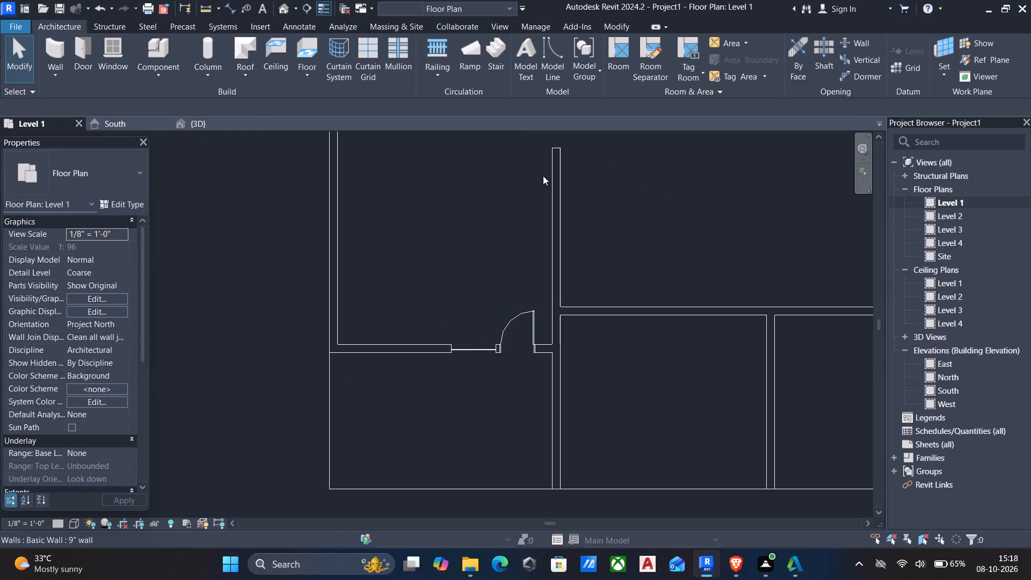
pyautogui.click(212, 124)
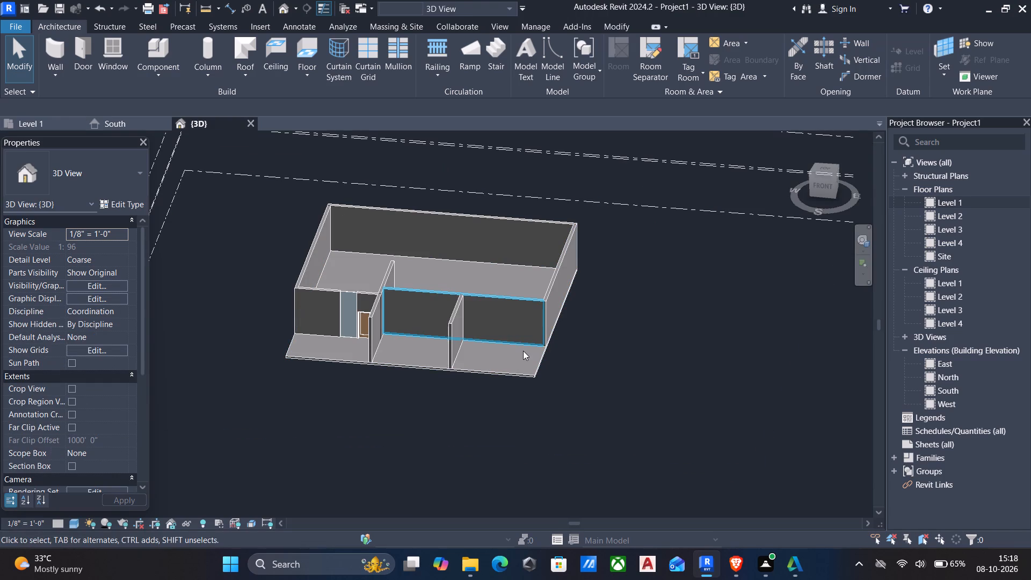
pyautogui.click(481, 371)
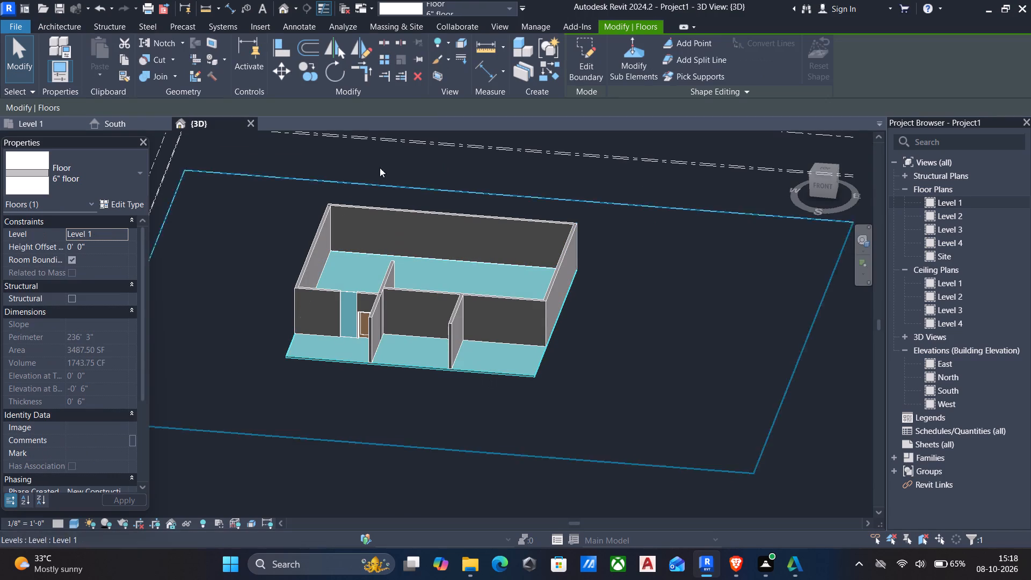
pyautogui.click(124, 59)
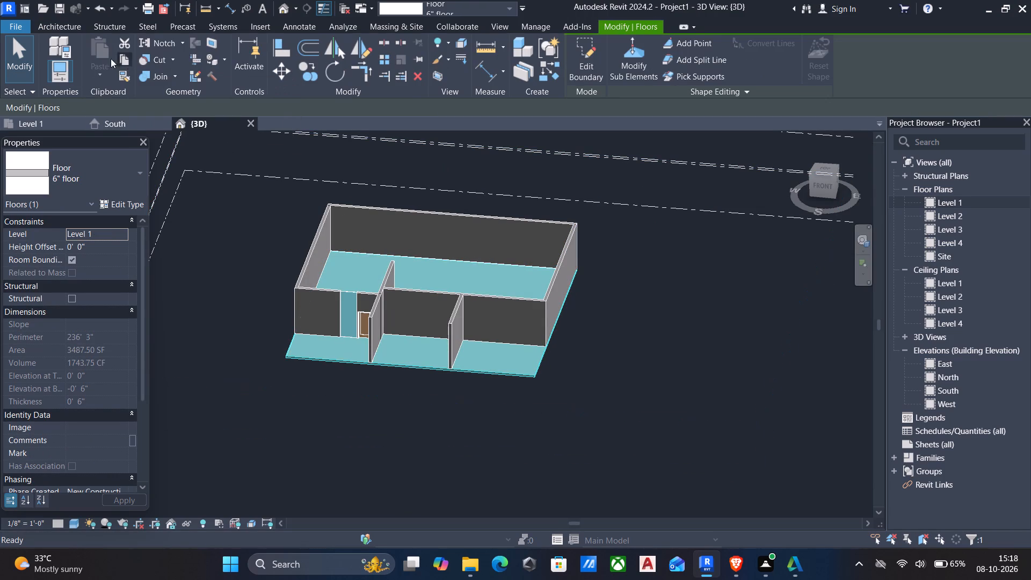
pyautogui.click(95, 76)
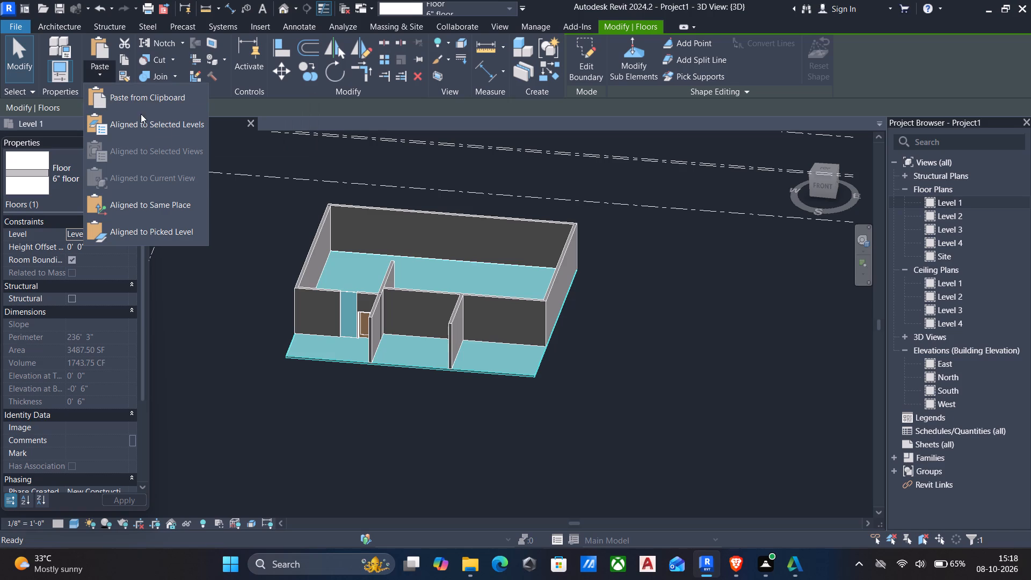
pyautogui.click(136, 120)
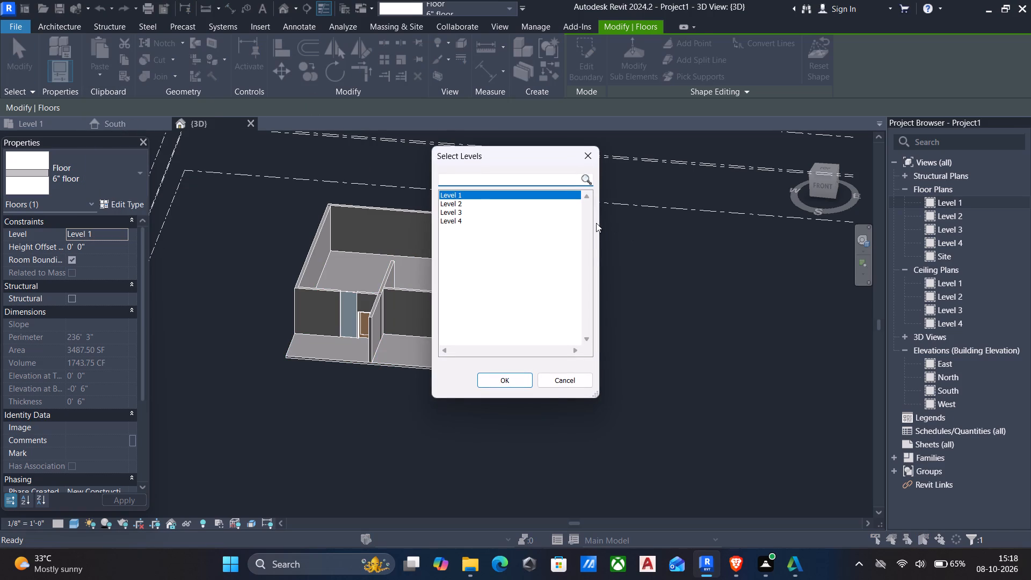
pyautogui.click(464, 200)
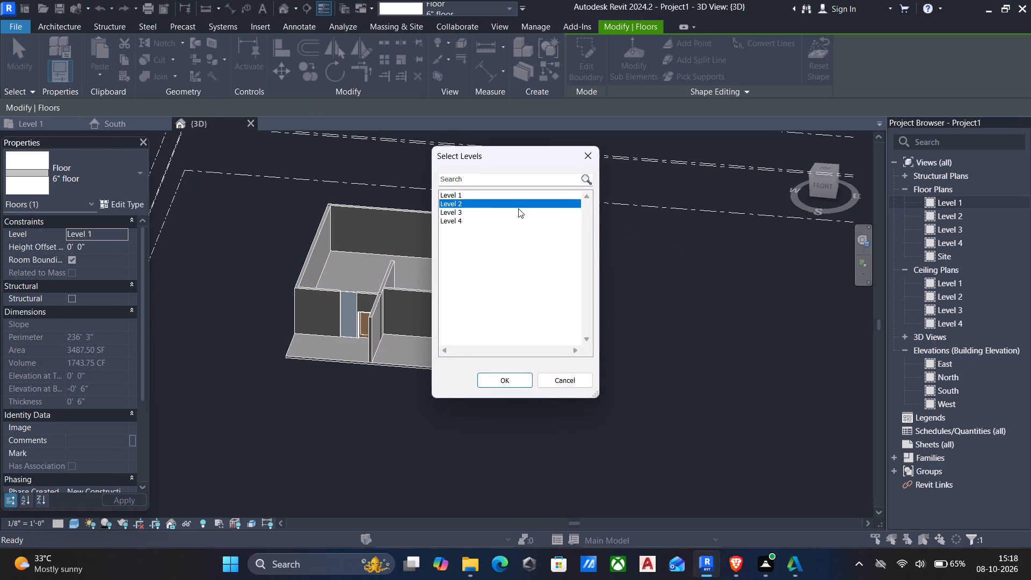
pyautogui.click(451, 214)
pyautogui.click(489, 381)
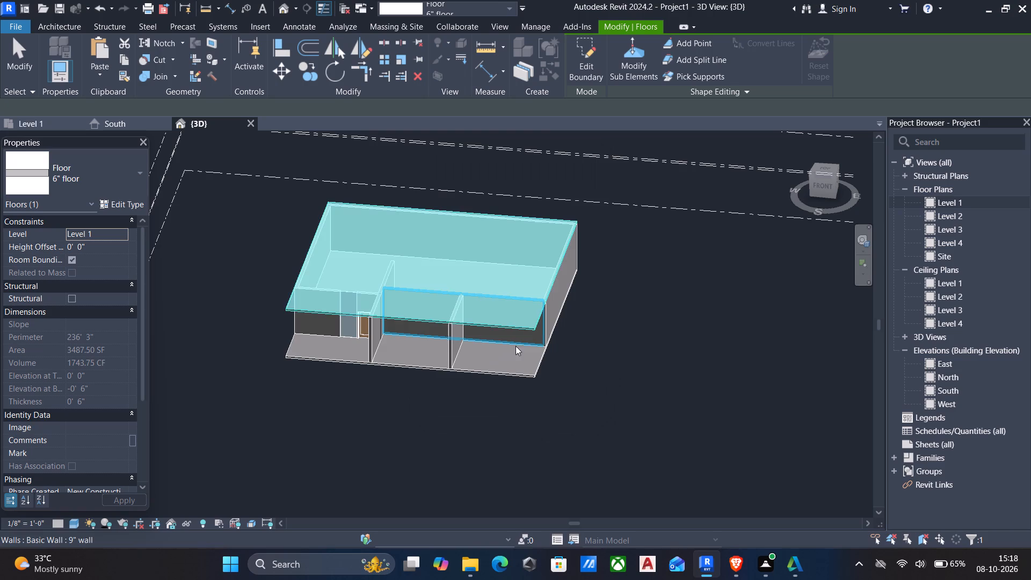
# Examine how the copied floor sits on the walls and level lines in the 3D view and South elevation.
pyautogui.scroll(-2, 538, 342)
pyautogui.keyDown('shift'); pyautogui.moveTo(539, 341); pyautogui.dragTo(532, 285, button='middle'); pyautogui.keyUp('shift')
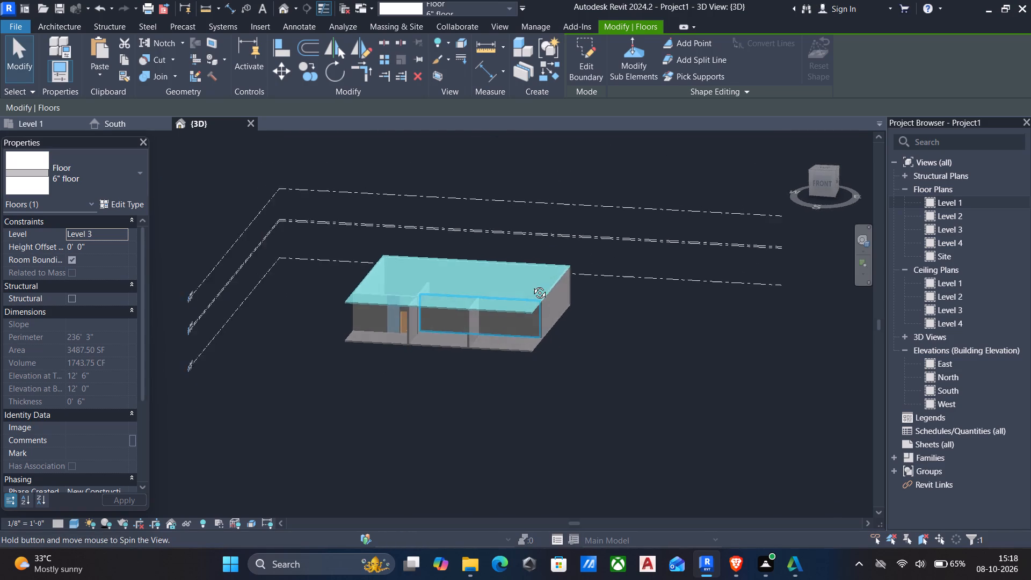
pyautogui.keyDown('shift'); pyautogui.moveTo(532, 285); pyautogui.dragTo(473, 243, button='middle'); pyautogui.keyUp('shift')
pyautogui.keyDown('shift'); pyautogui.scroll(7, 473, 243); pyautogui.keyUp('shift')
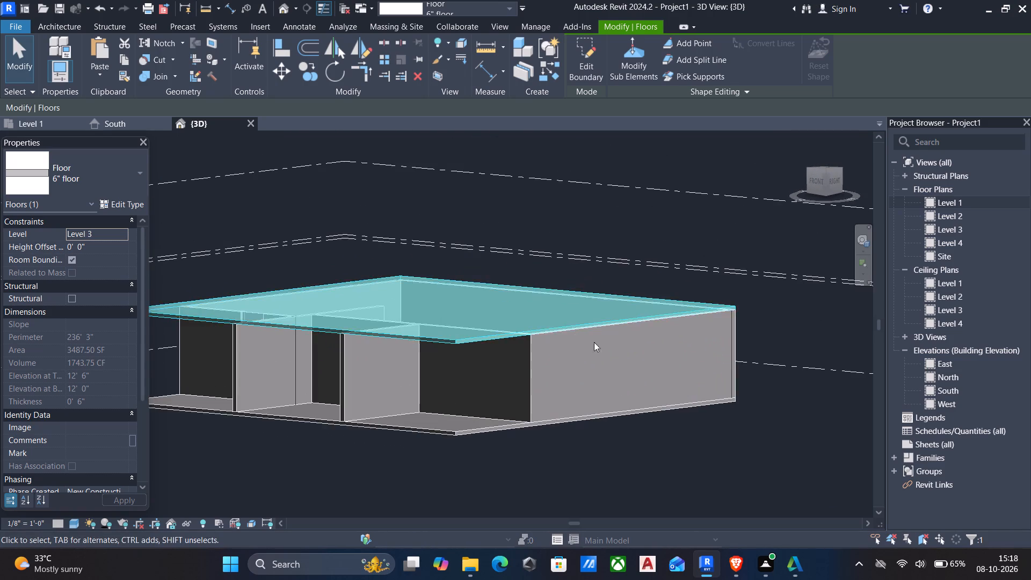
pyautogui.scroll(5, 608, 346)
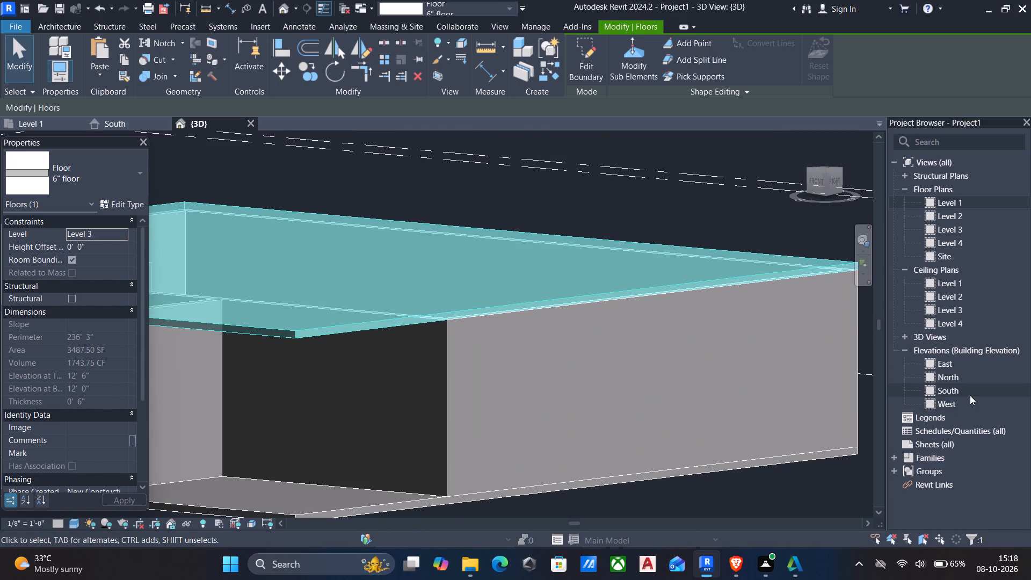
pyautogui.doubleClick(939, 388)
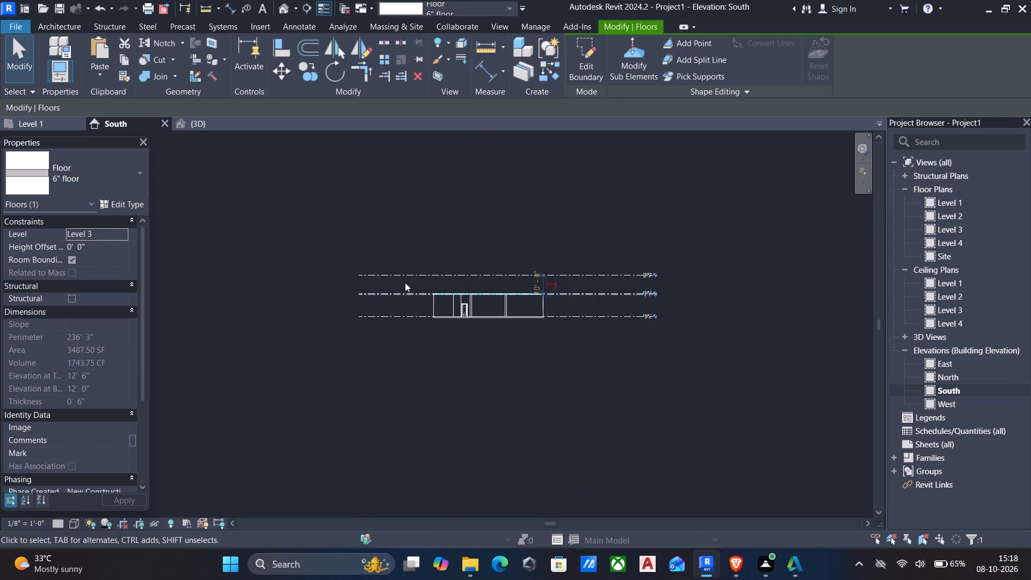
pyautogui.scroll(7, 405, 282)
pyautogui.scroll(15, 469, 297)
pyautogui.scroll(-8, 501, 319)
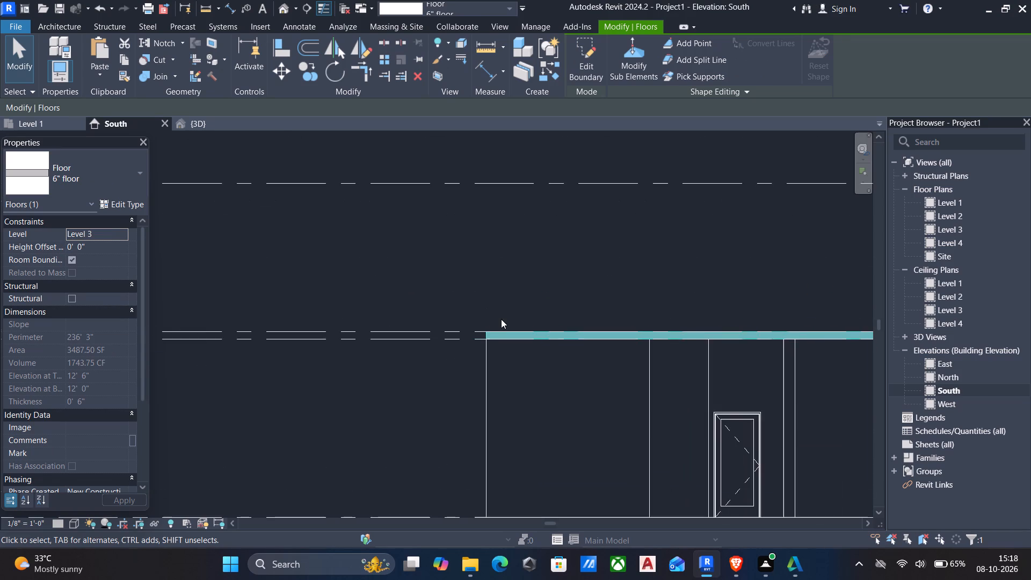
pyautogui.scroll(-14, 501, 319)
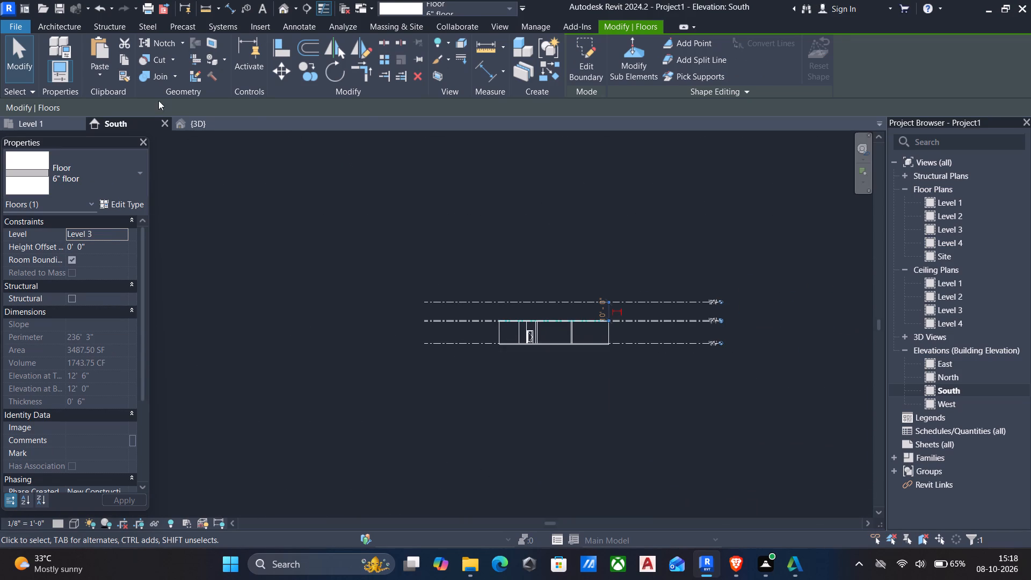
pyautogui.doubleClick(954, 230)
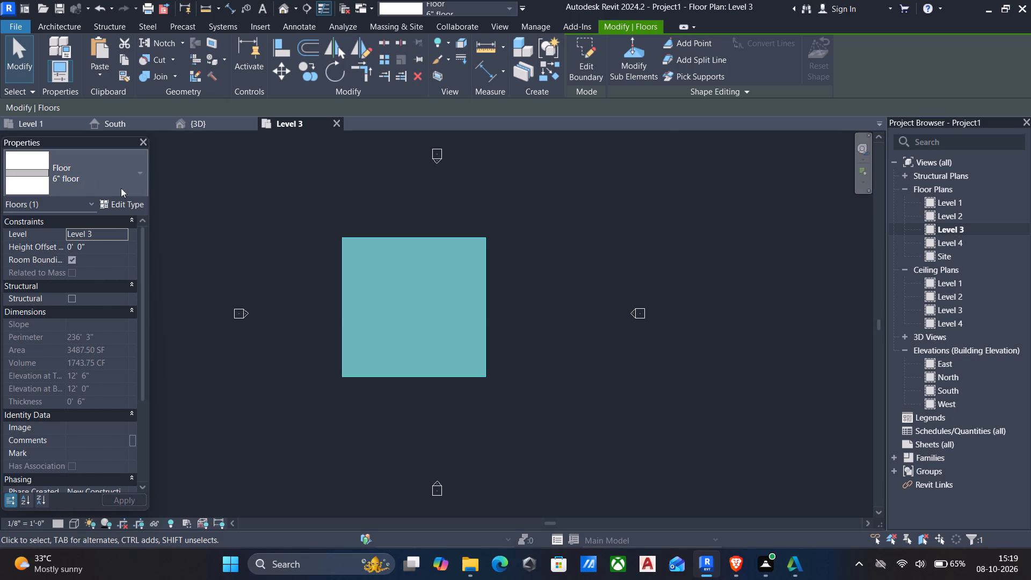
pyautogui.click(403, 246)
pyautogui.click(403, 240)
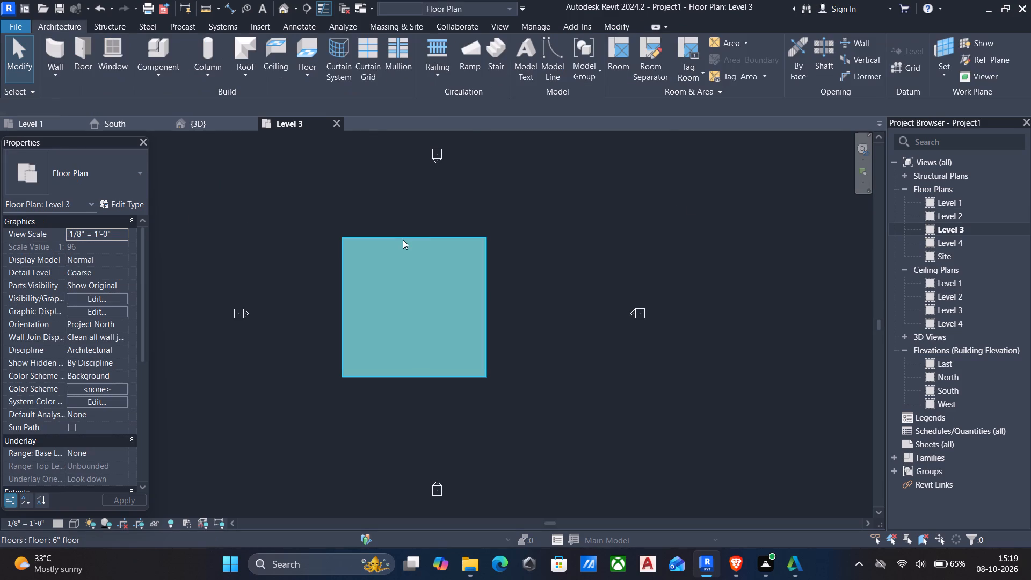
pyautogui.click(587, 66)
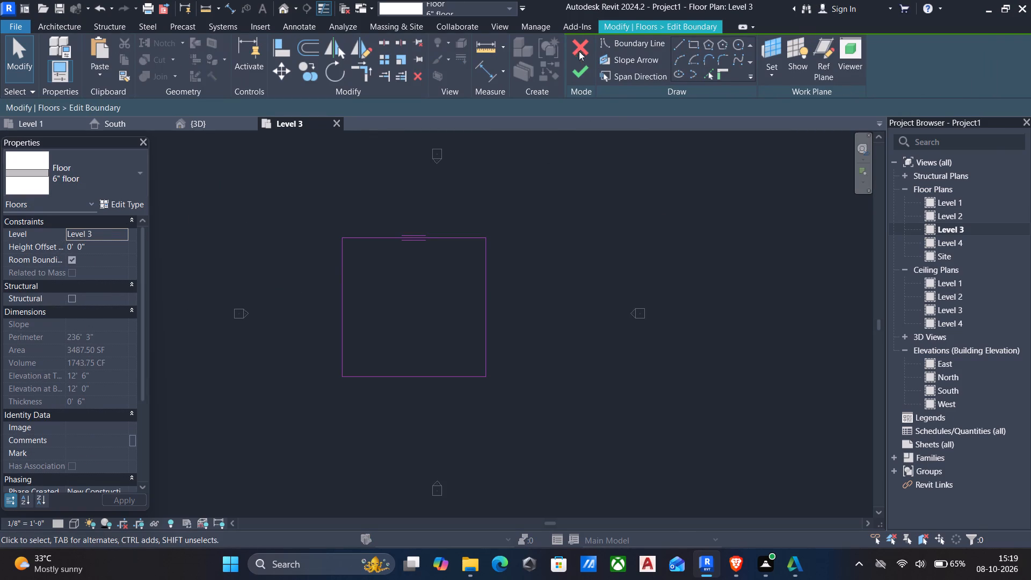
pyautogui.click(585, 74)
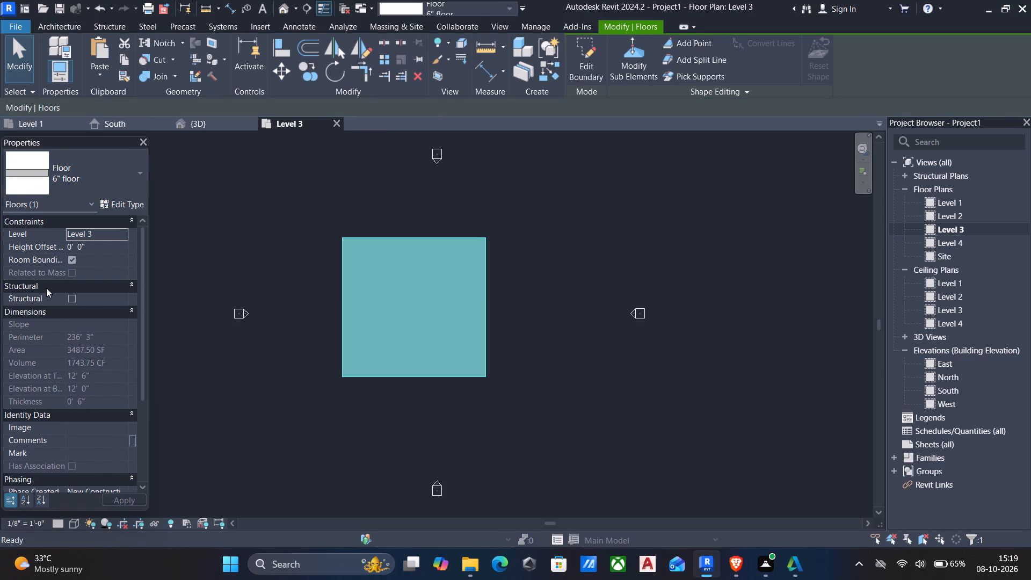
# Set the underlay base level of the Level 2 floor plan to Level 2.
pyautogui.doubleClick(954, 217)
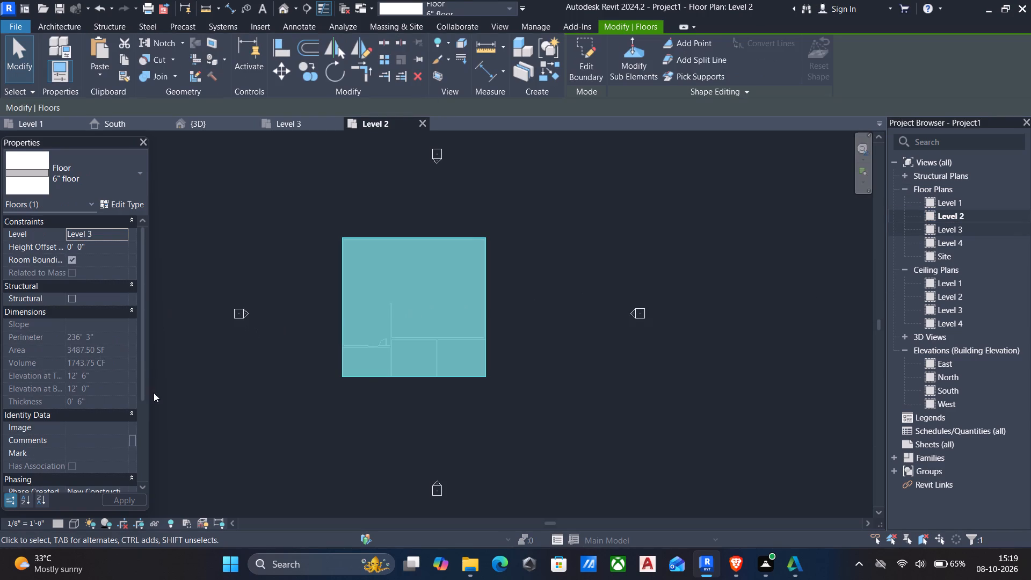
pyautogui.press('Escape')
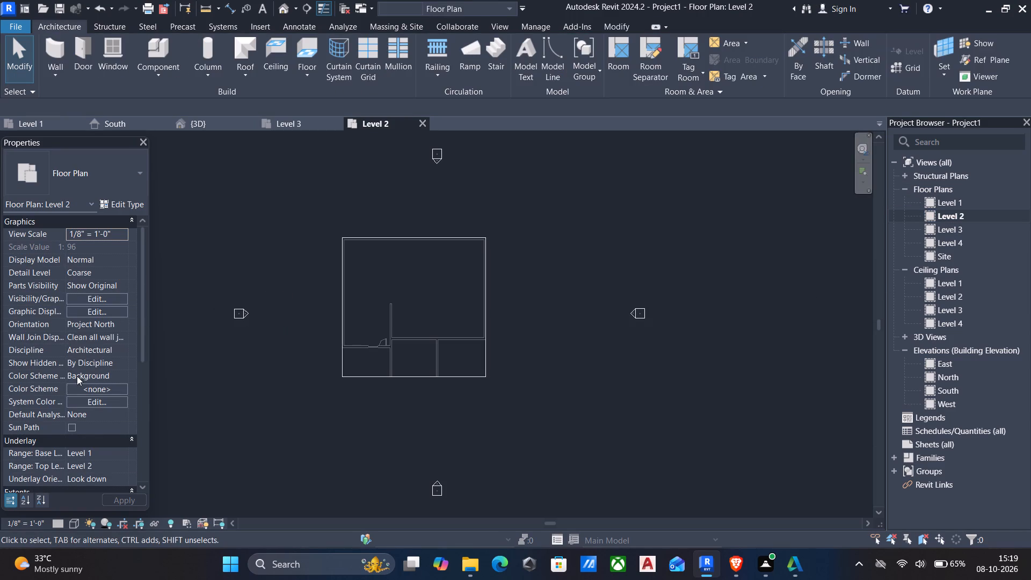
pyautogui.click(101, 439)
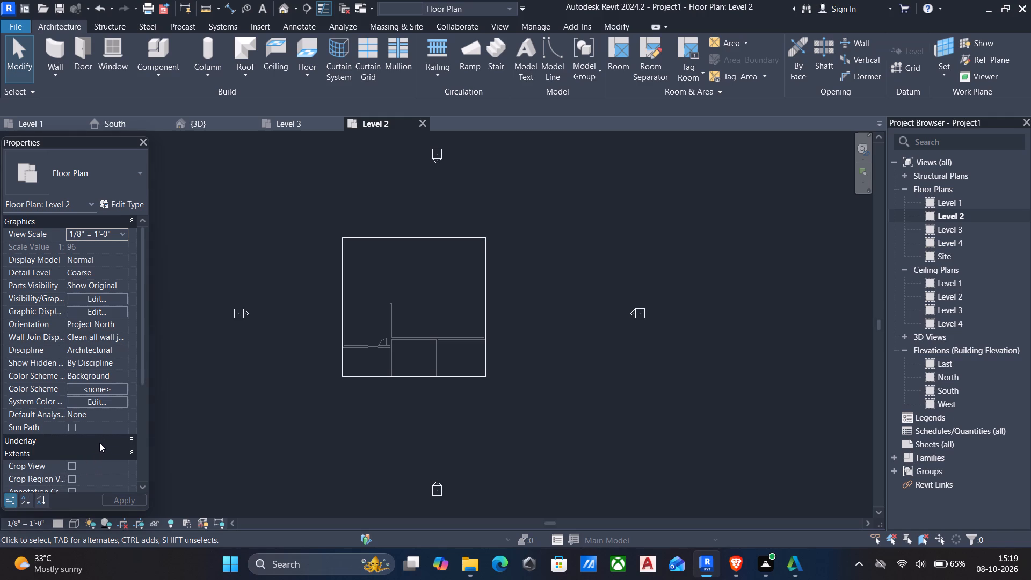
pyautogui.click(99, 437)
pyautogui.click(91, 450)
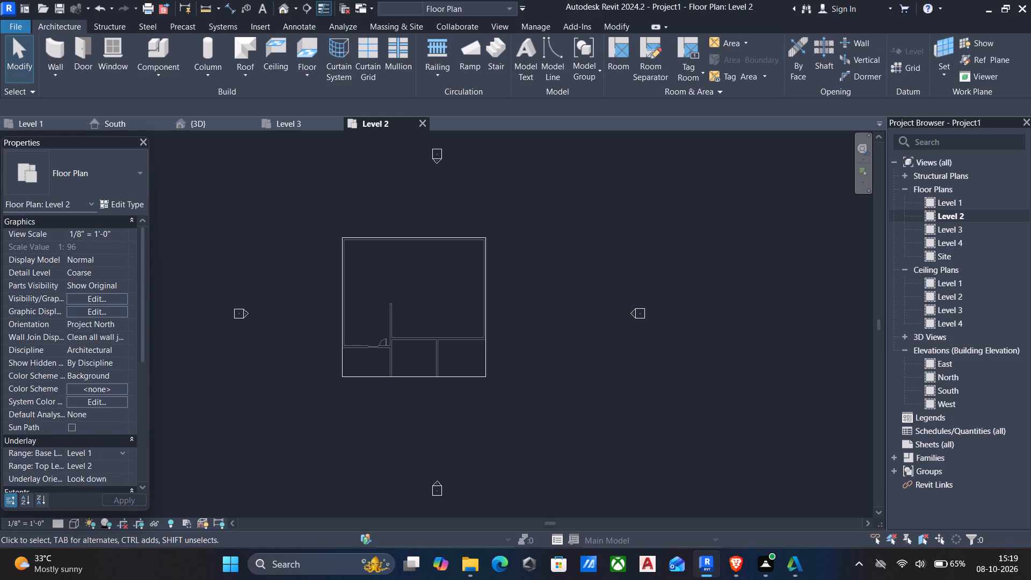
pyautogui.click(122, 454)
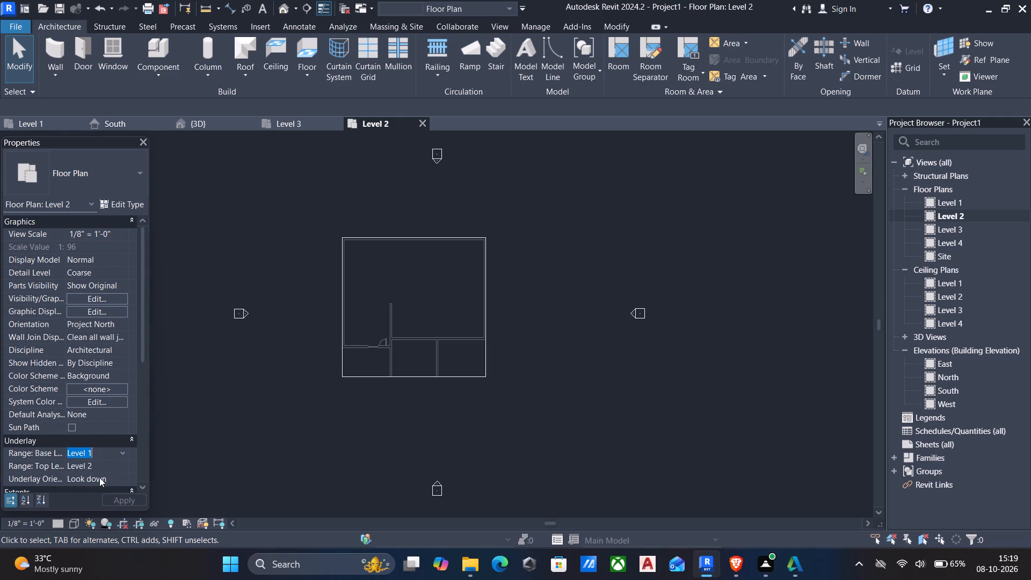
pyautogui.click(88, 489)
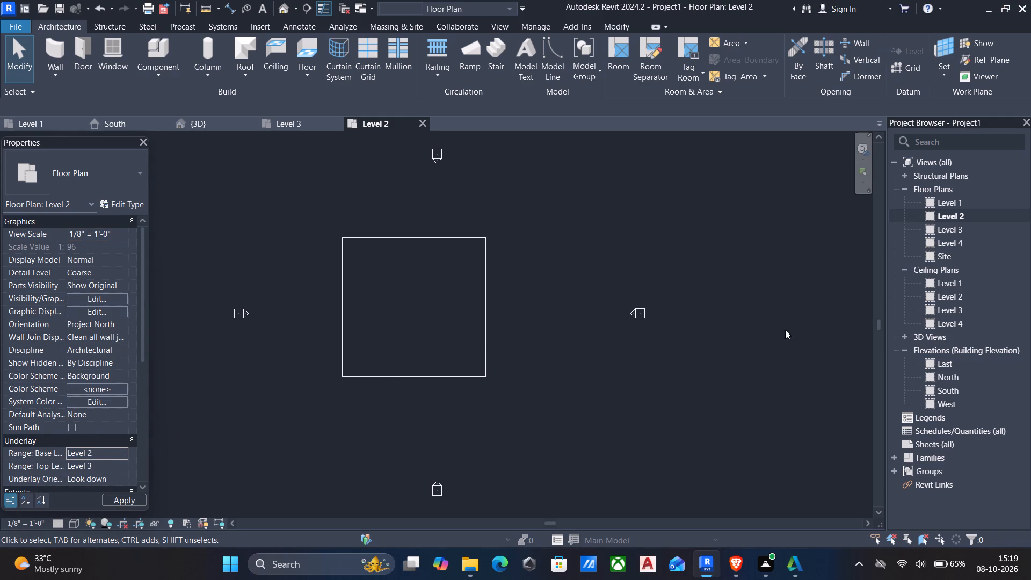
# Set the underlay base level of the Level 3 floor plan to Level 1 and apply it.
pyautogui.doubleClick(952, 232)
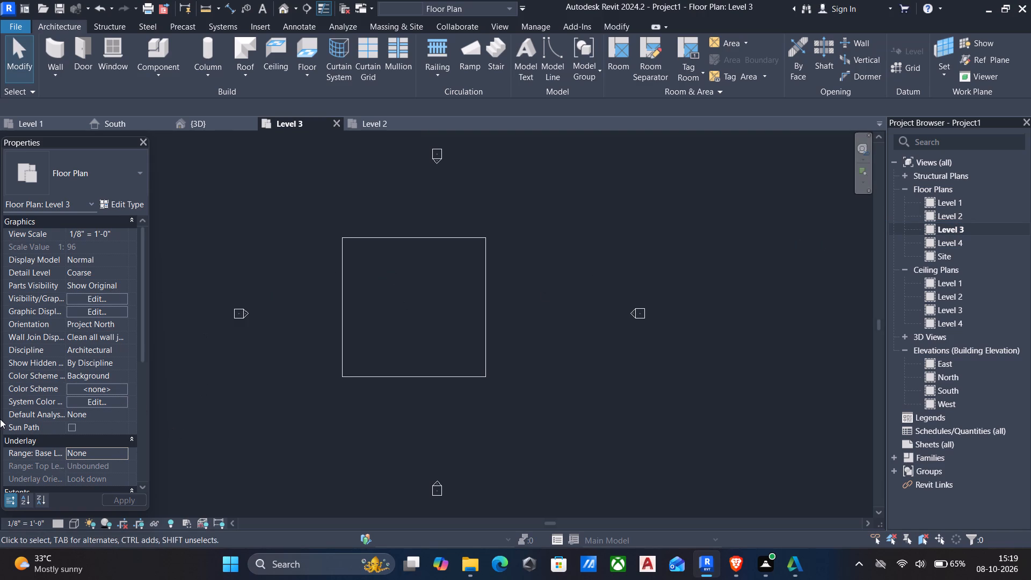
pyautogui.click(105, 453)
pyautogui.click(119, 452)
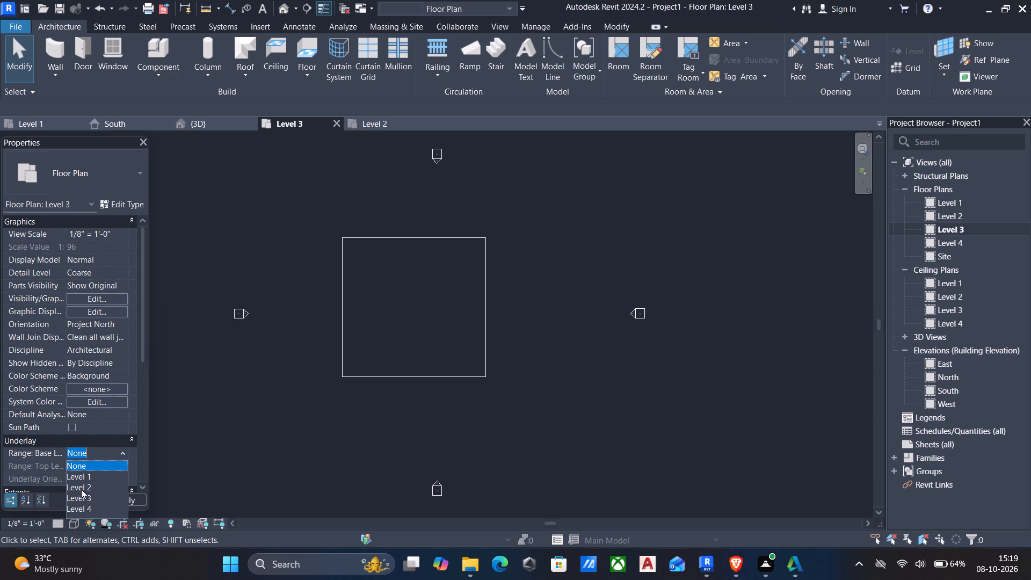
pyautogui.click(84, 478)
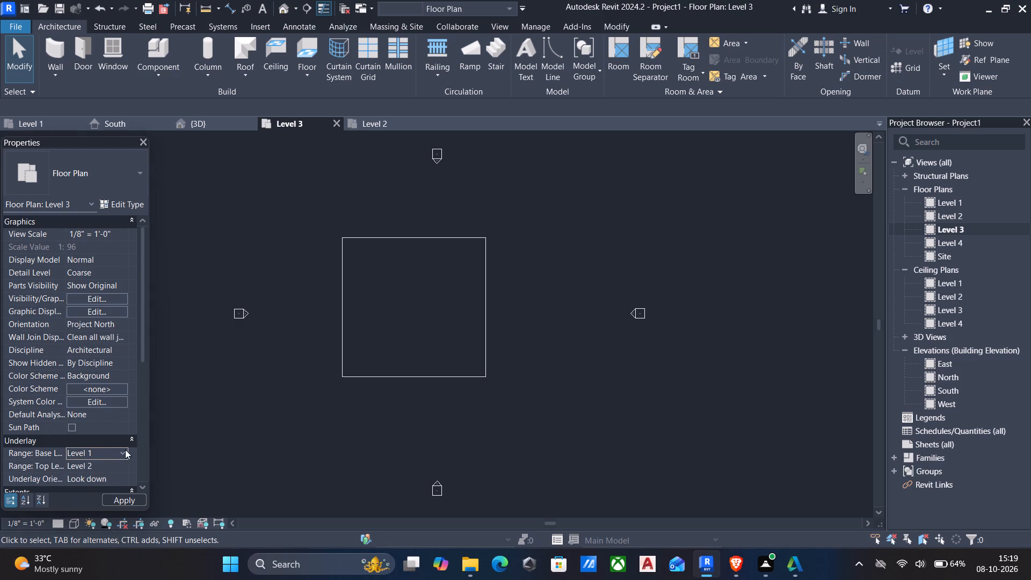
pyautogui.click(127, 498)
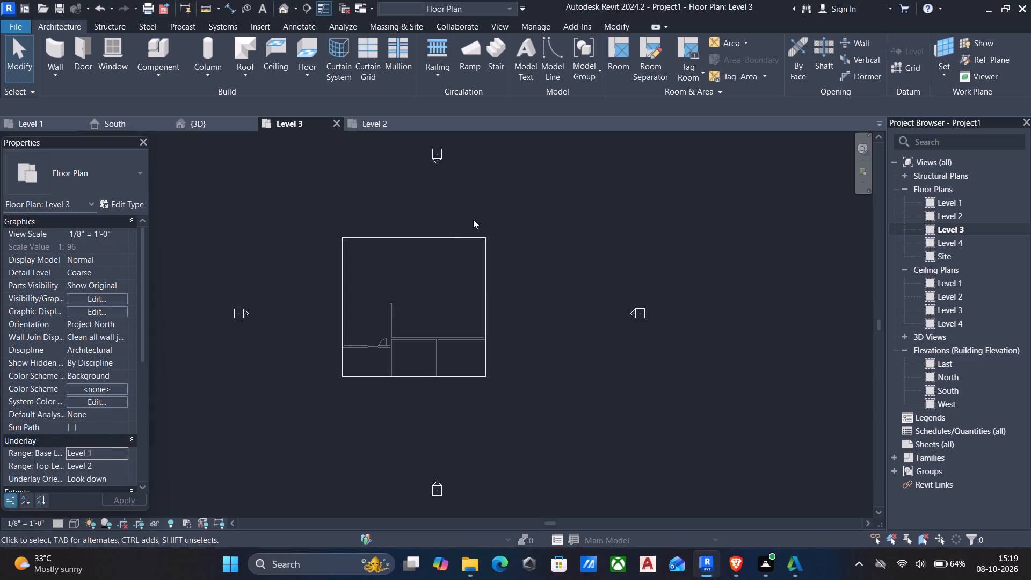
# Edit the Level 3 floor's boundary, adding picked boundary lines along the stepped outer faces of the southern room walls at zero offset.
pyautogui.click(462, 236)
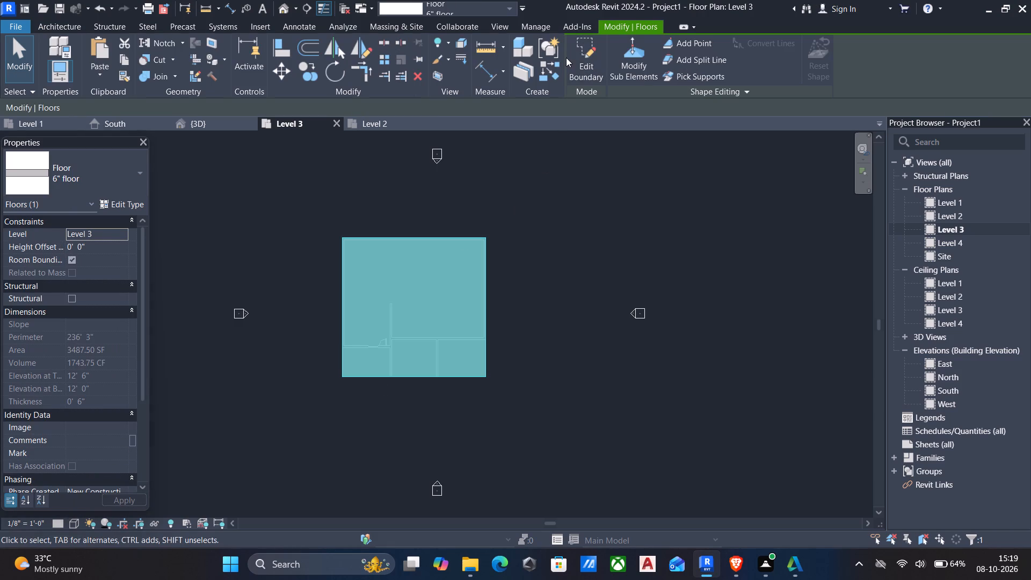
pyautogui.click(590, 58)
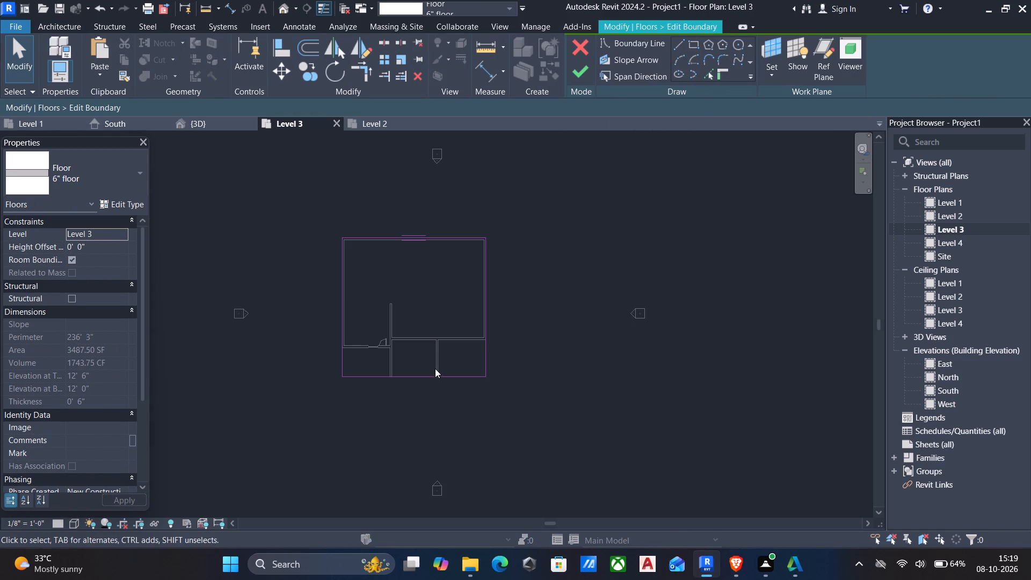
pyautogui.scroll(6, 435, 371)
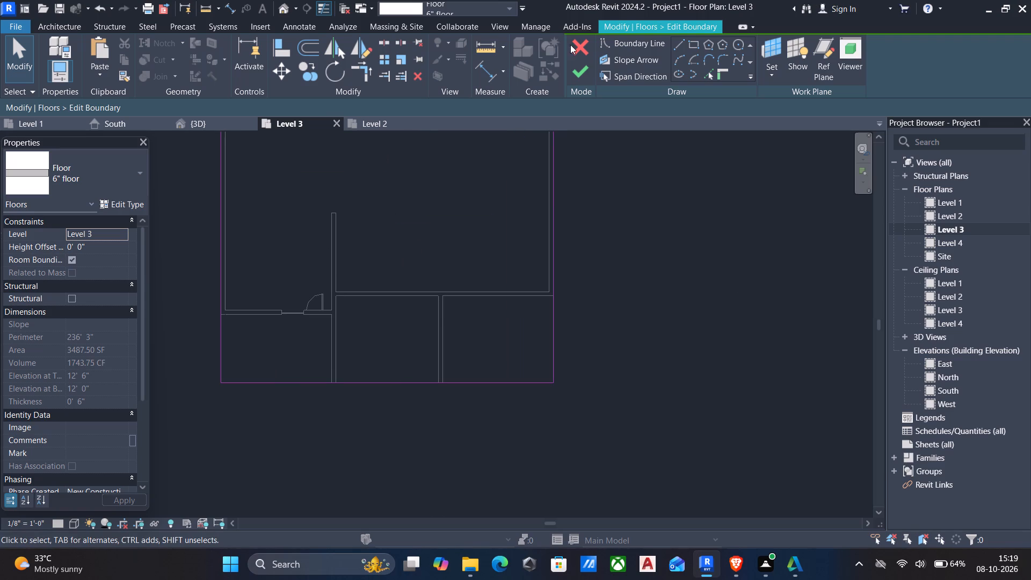
pyautogui.click(708, 78)
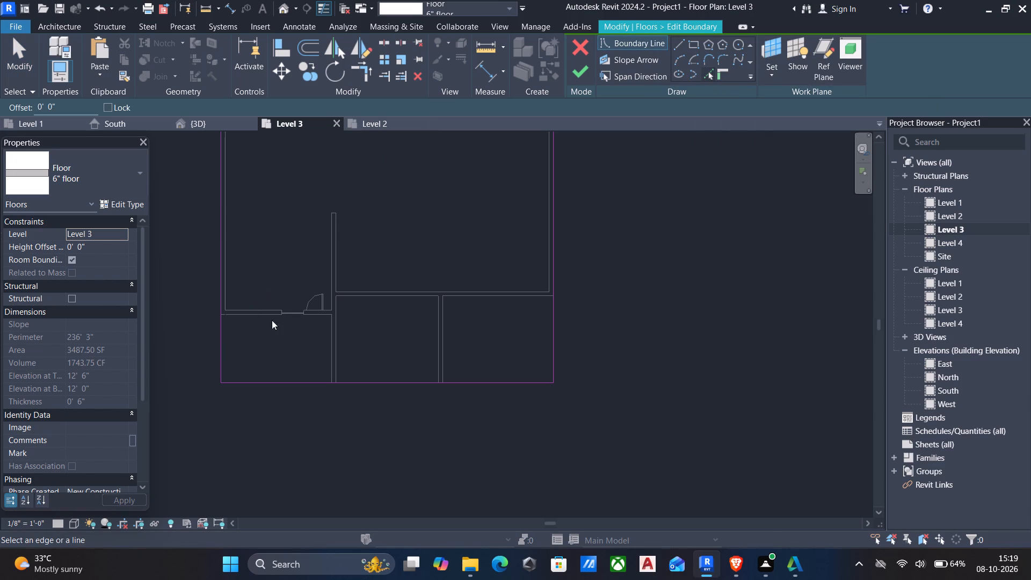
pyautogui.scroll(5, 273, 331)
pyautogui.click(254, 293)
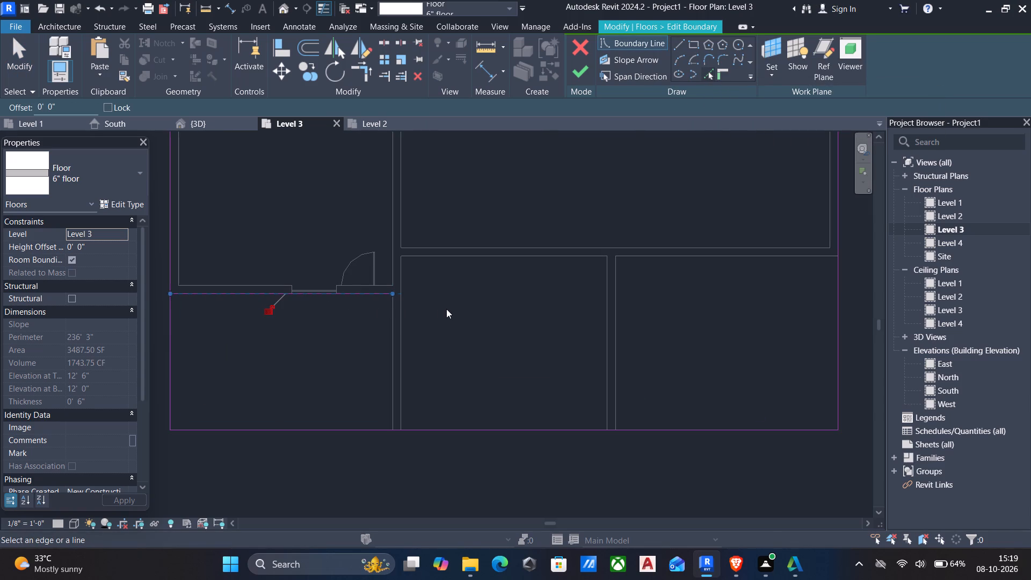
pyautogui.scroll(6, 435, 304)
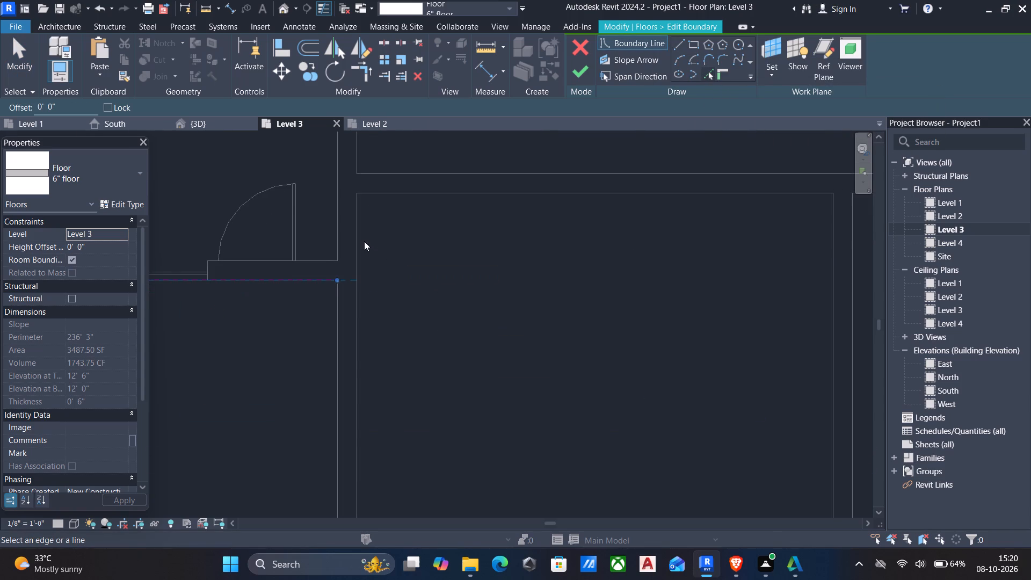
pyautogui.click(355, 247)
pyautogui.click(394, 194)
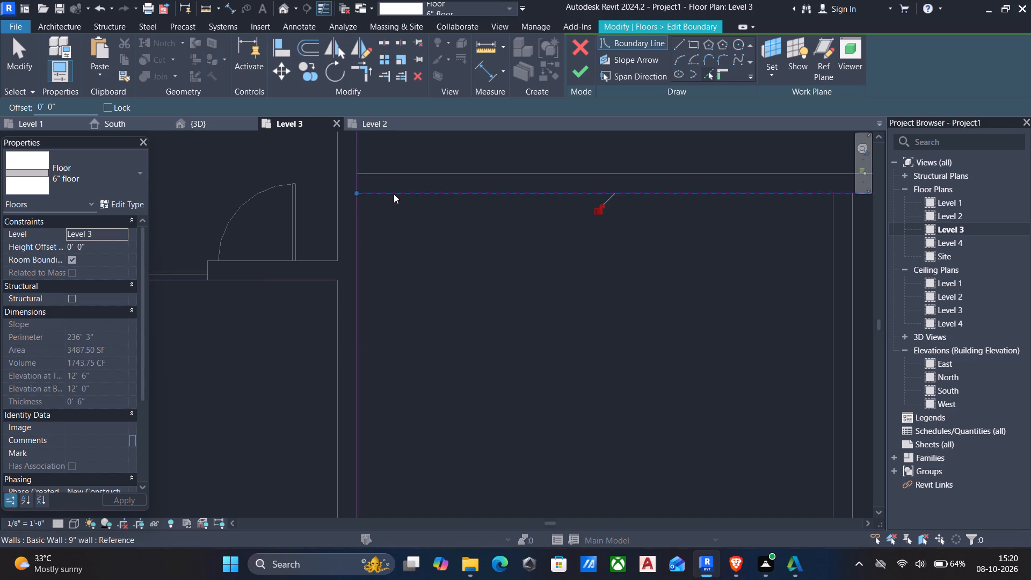
pyautogui.scroll(-12, 392, 204)
pyautogui.scroll(1, 614, 256)
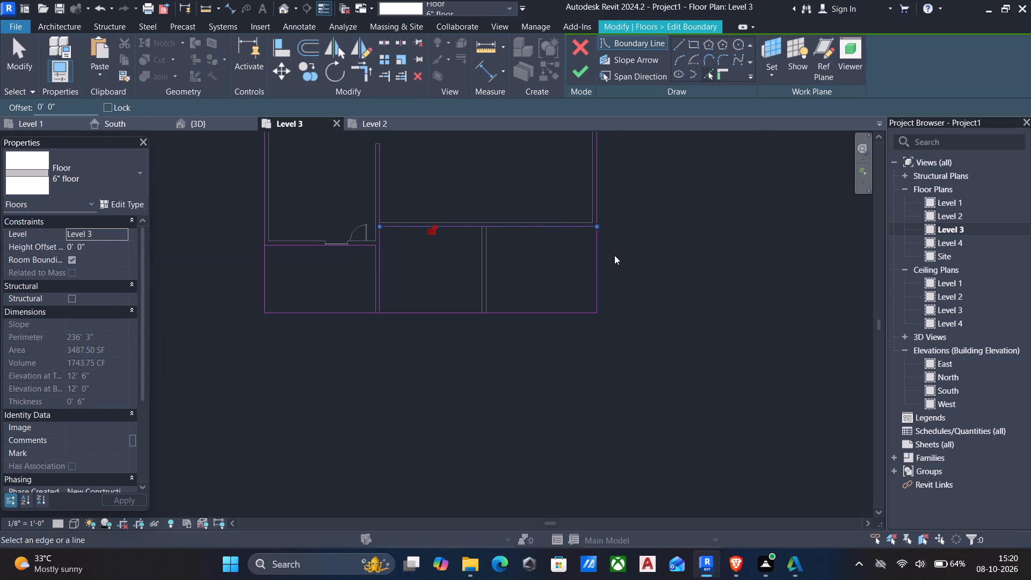
pyautogui.press('Escape')
# Trim the new boundary lines to corners with each other and with the east and west edges, keeping the northern part.
pyautogui.write('tr')
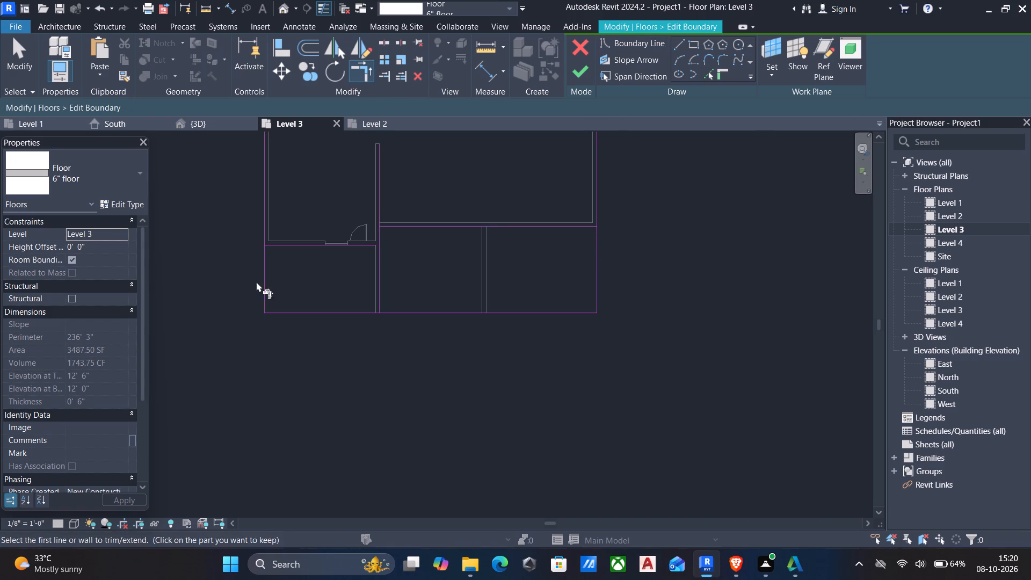
pyautogui.scroll(4, 367, 249)
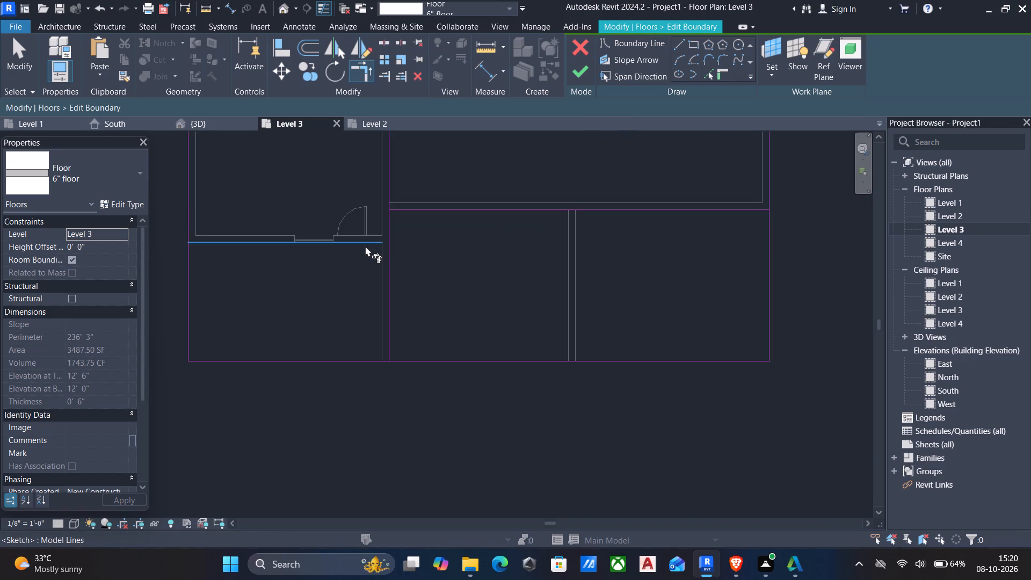
pyautogui.moveTo(365, 246); pyautogui.dragTo(386, 242)
pyautogui.click(390, 225)
pyautogui.scroll(-2, 390, 225)
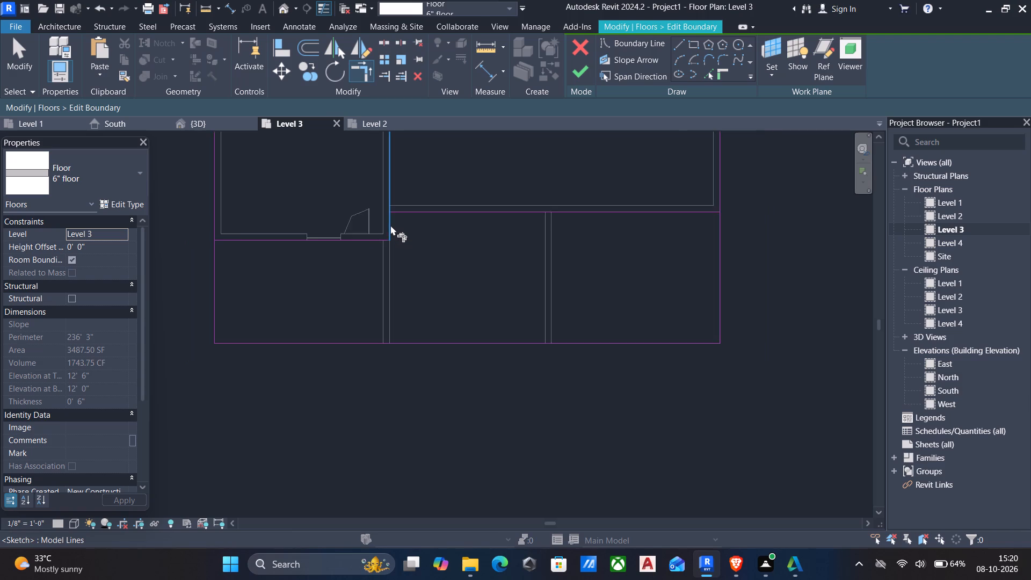
pyautogui.scroll(3, 393, 222)
pyautogui.click(386, 235)
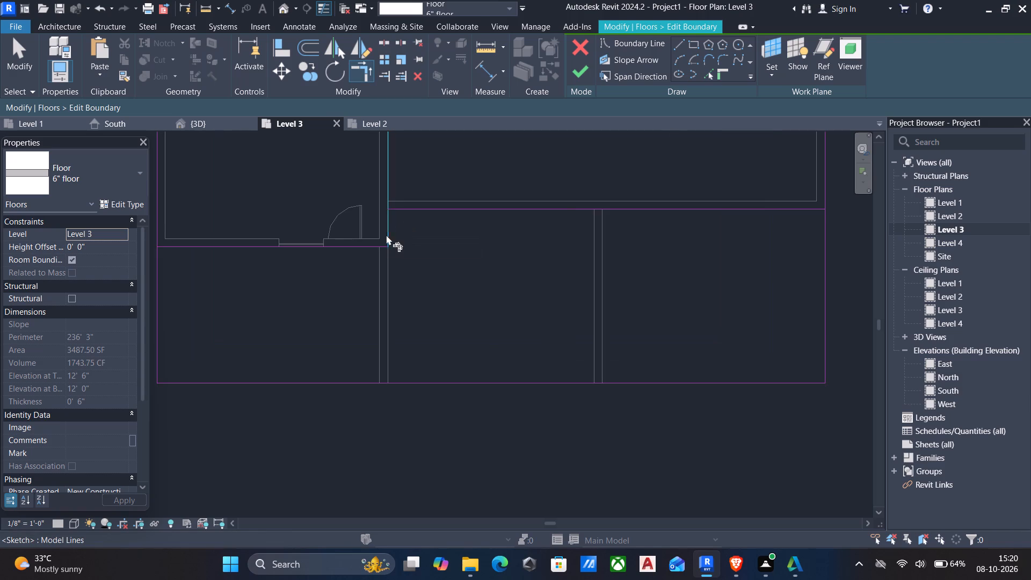
pyautogui.click(404, 210)
pyautogui.scroll(-5, 404, 210)
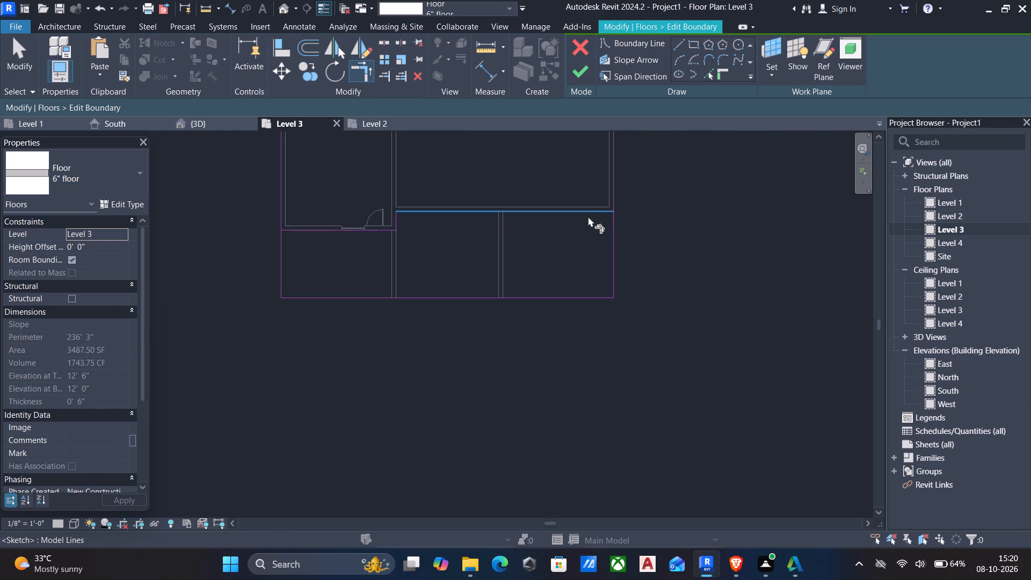
pyautogui.click(581, 213)
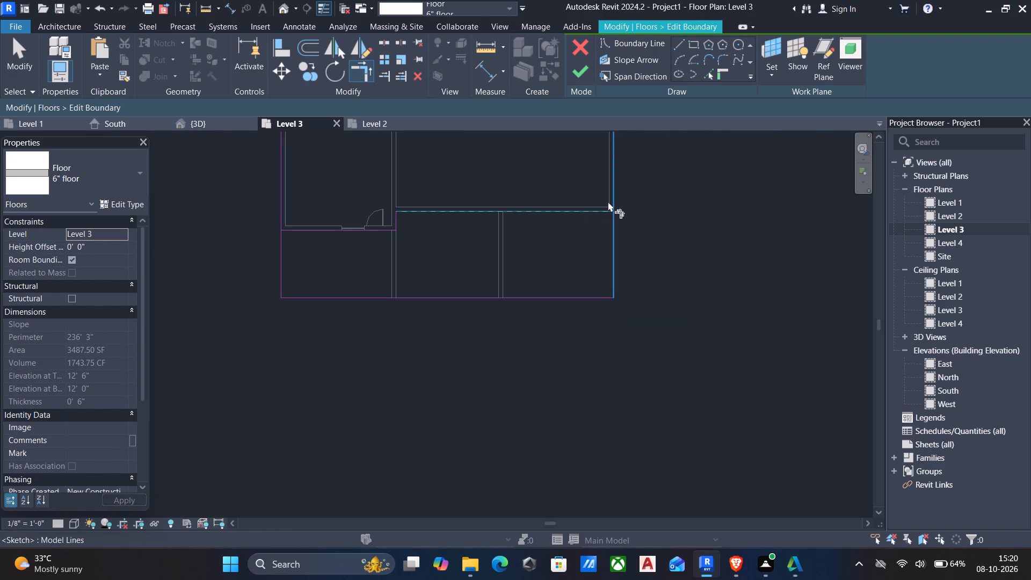
pyautogui.click(609, 196)
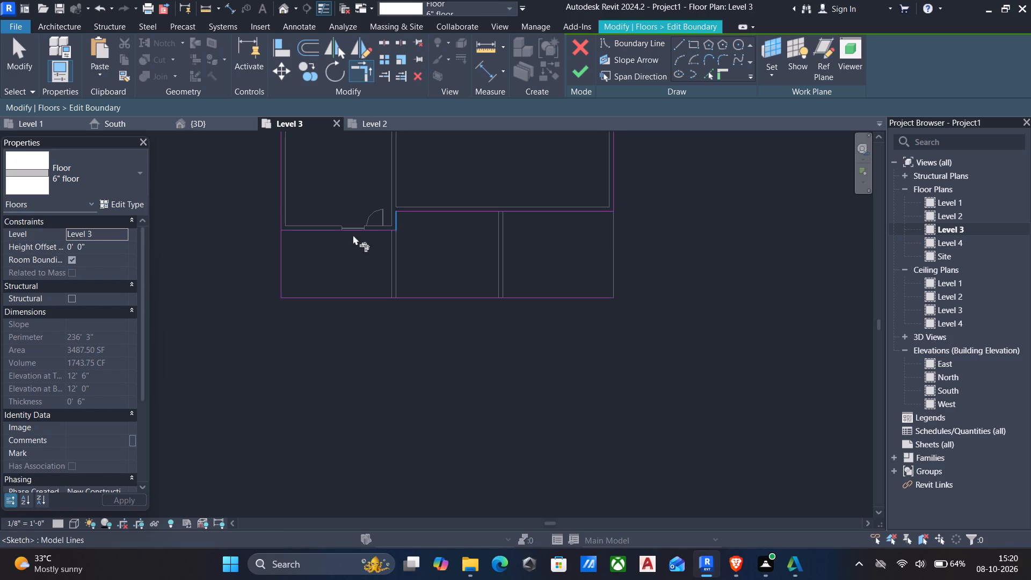
pyautogui.click(295, 229)
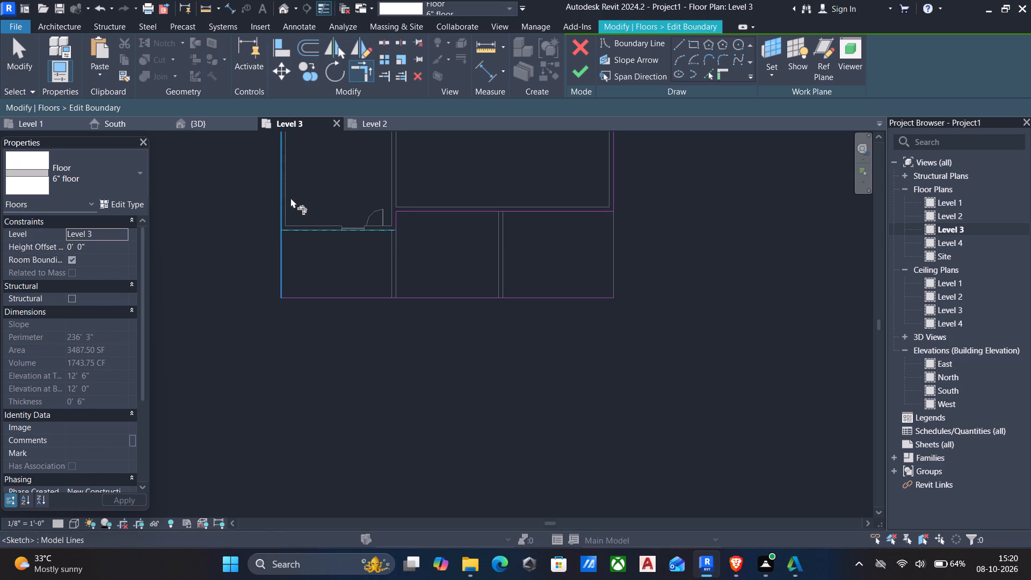
pyautogui.click(282, 205)
pyautogui.press('Escape')
pyautogui.press('Escape')
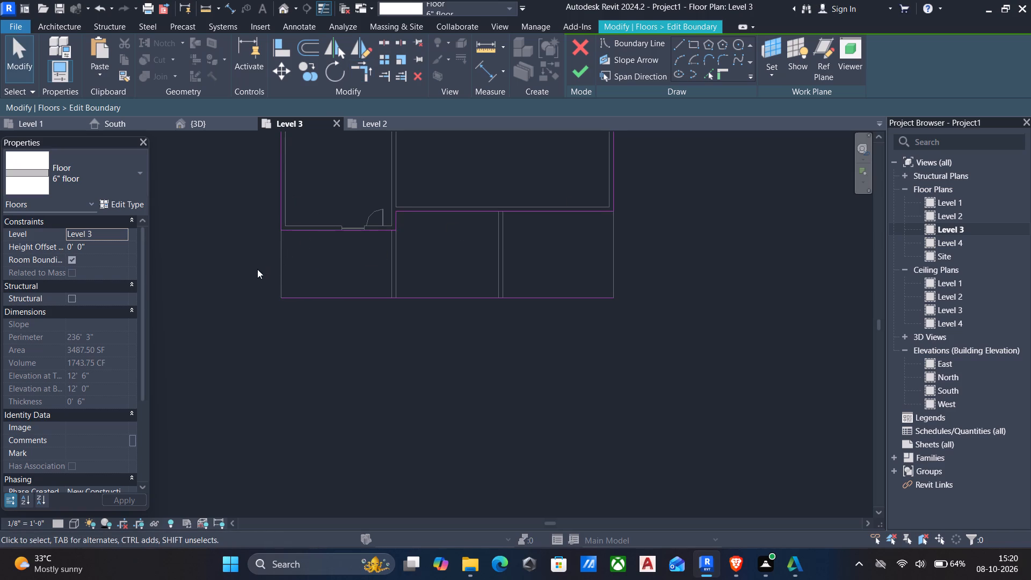
# Delete the leftover south boundary line of the floor sketch and finish the boundary edit.
pyautogui.moveTo(255, 269); pyautogui.dragTo(962, 373)
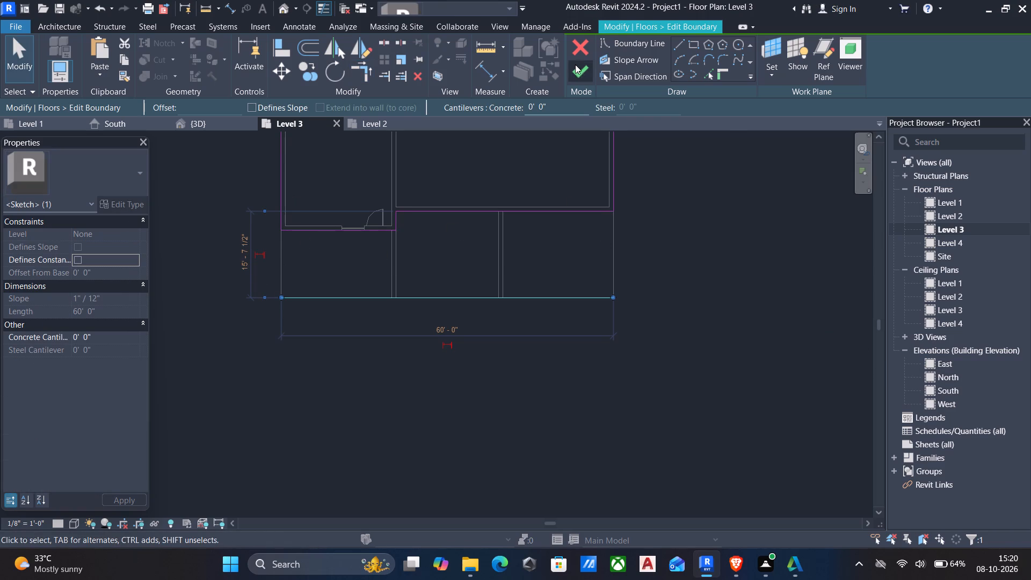
pyautogui.press('Delete')
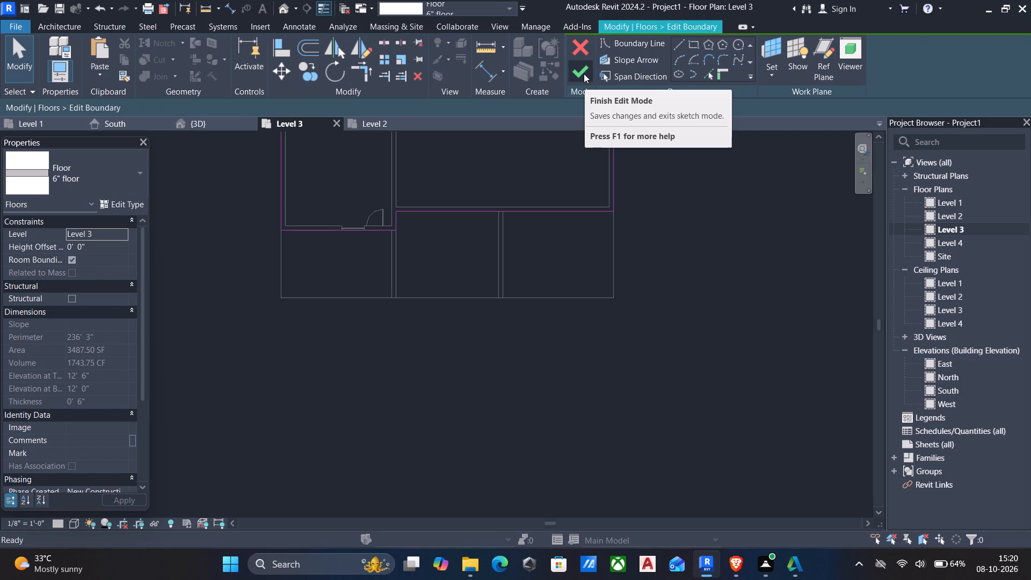
pyautogui.click(579, 71)
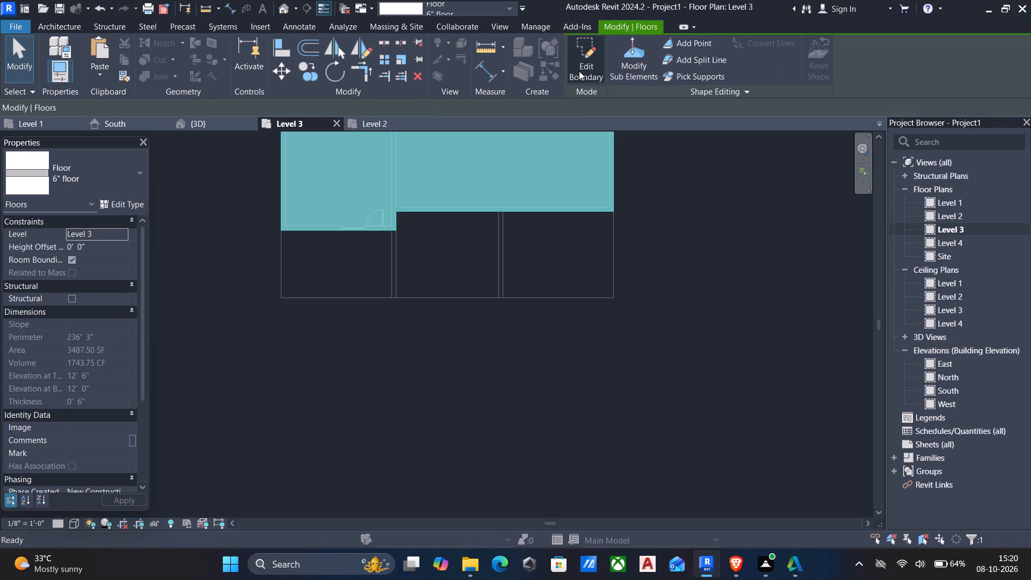
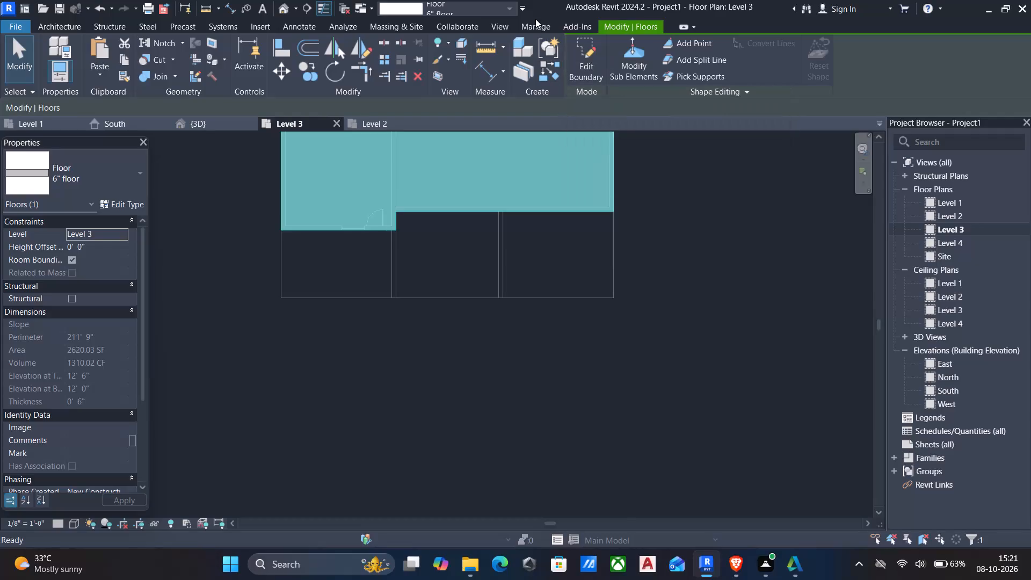
# Examine the reshaped Level 3 floor in plan and 3D, checking its stepped southern edge against the Level 1 walls.
pyautogui.scroll(-6, 455, 206)
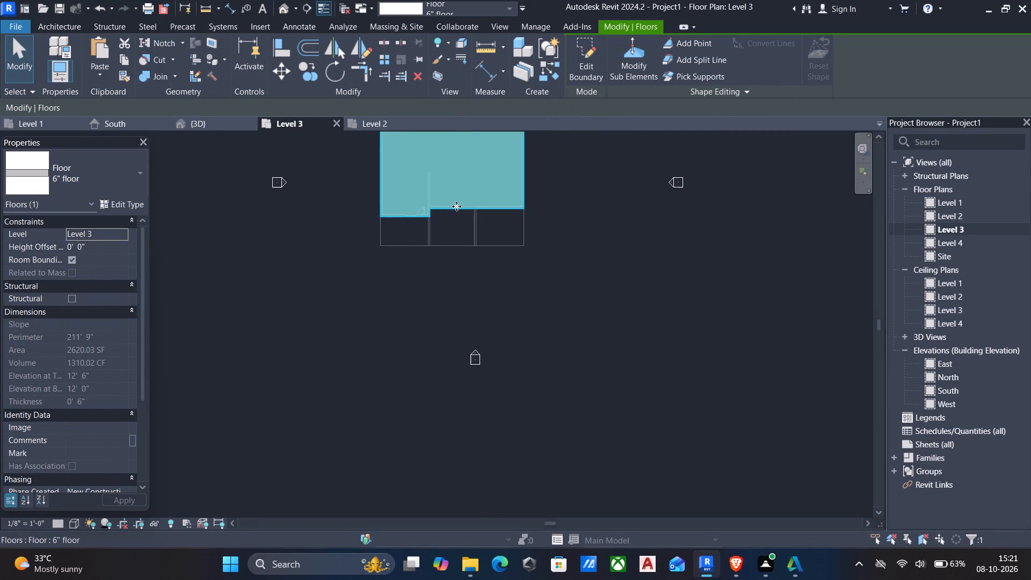
pyautogui.moveTo(456, 206); pyautogui.dragTo(517, 308, button='middle')
pyautogui.scroll(1, 519, 309)
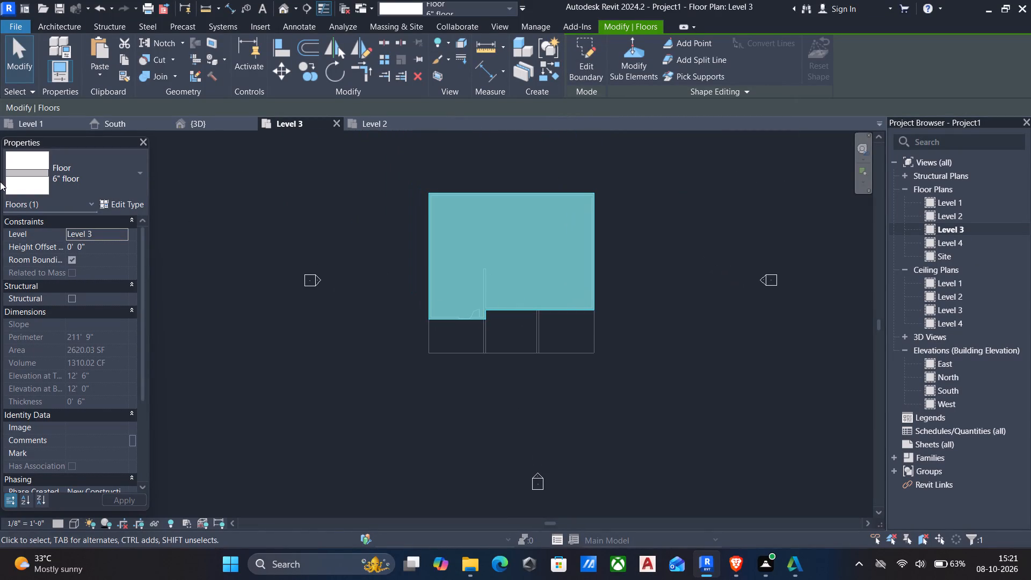
pyautogui.click(231, 125)
pyautogui.scroll(-5, 434, 242)
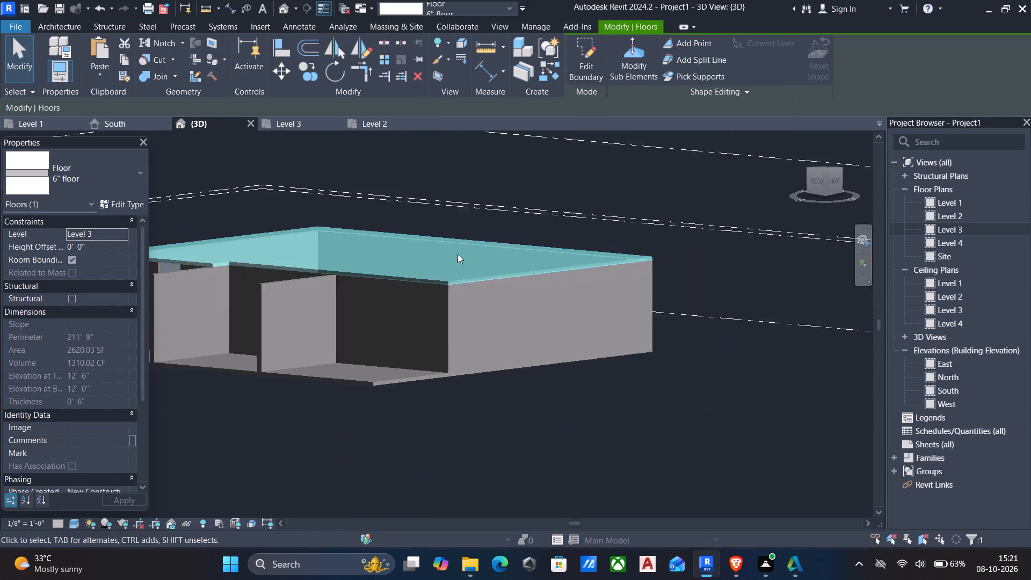
pyautogui.scroll(-2, 458, 254)
pyautogui.keyDown('shift'); pyautogui.moveTo(457, 254); pyautogui.dragTo(700, 282, button='middle'); pyautogui.keyUp('shift')
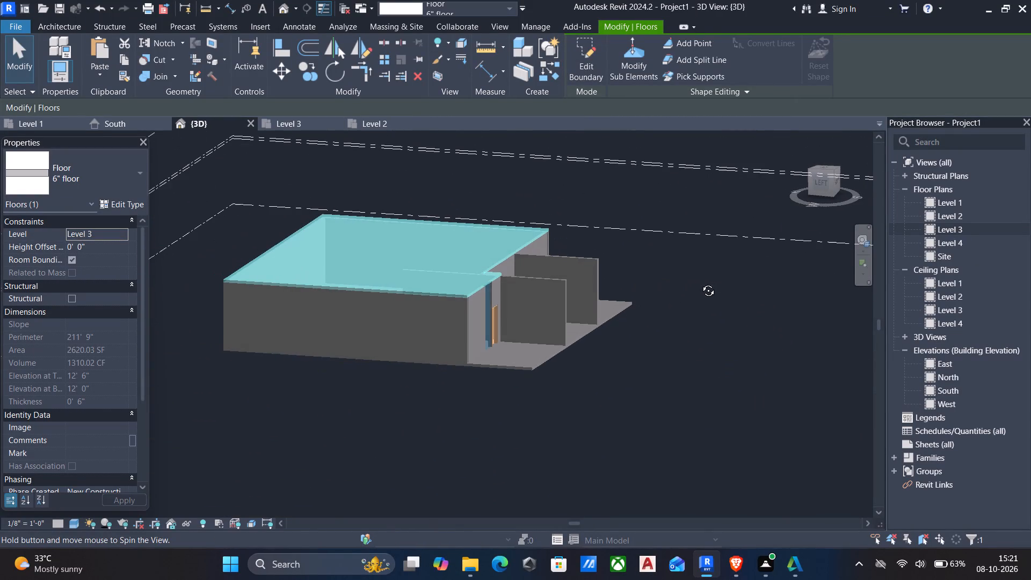
pyautogui.keyDown('shift'); pyautogui.moveTo(700, 282); pyautogui.dragTo(554, 307, button='middle'); pyautogui.keyUp('shift')
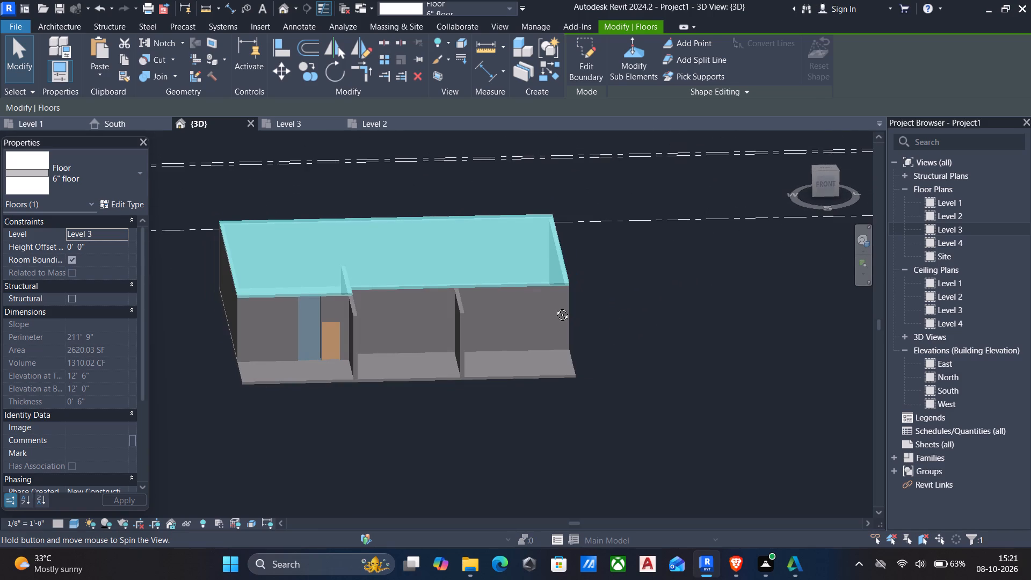
pyautogui.keyDown('shift'); pyautogui.moveTo(554, 307); pyautogui.dragTo(561, 305, button='middle'); pyautogui.keyUp('shift')
pyautogui.scroll(-1, 536, 281)
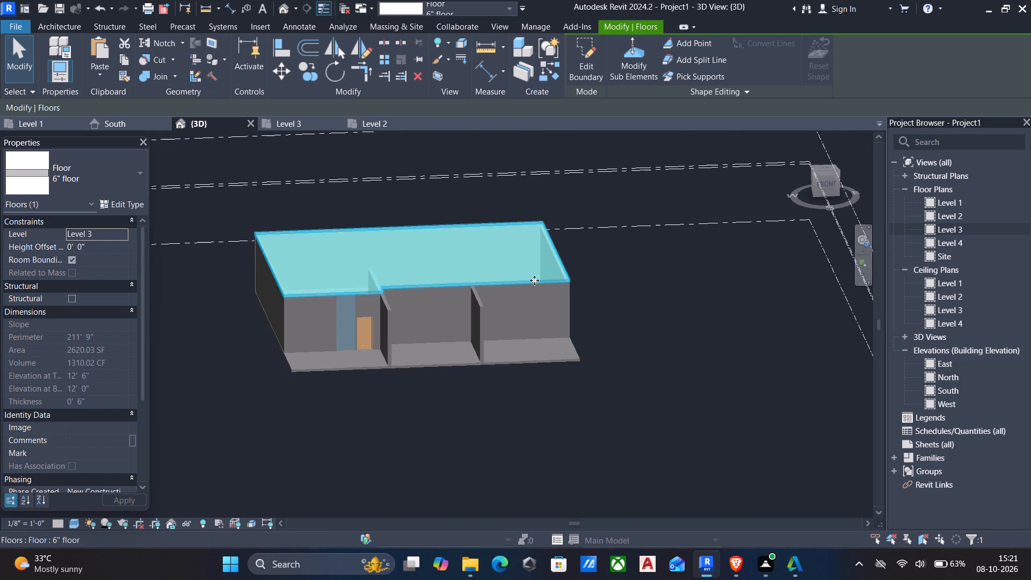
pyautogui.moveTo(534, 280); pyautogui.dragTo(618, 256, button='middle')
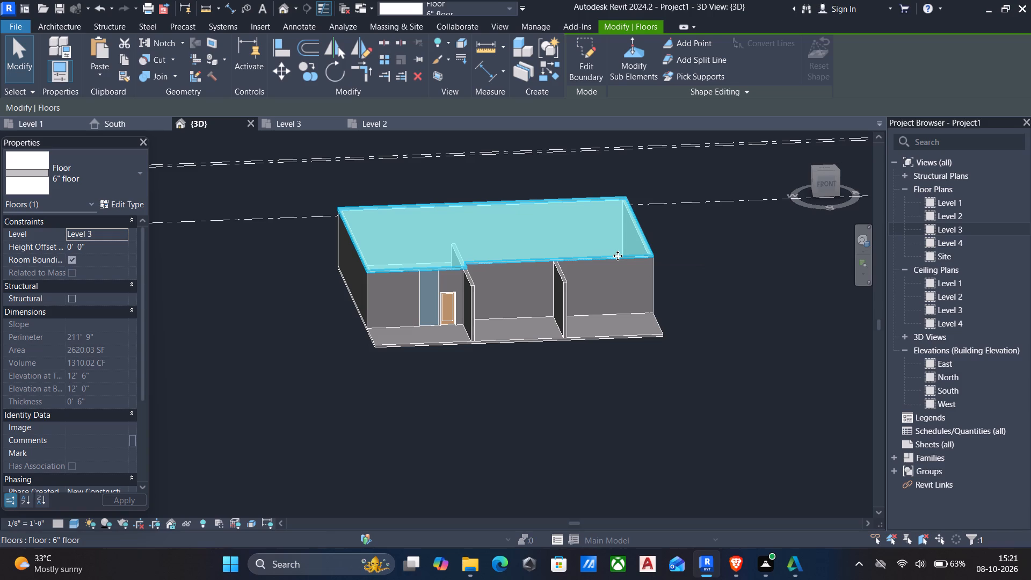
pyautogui.scroll(-5, 617, 258)
pyautogui.keyDown('shift'); pyautogui.moveTo(618, 261); pyautogui.dragTo(465, 300, button='middle'); pyautogui.keyUp('shift')
pyautogui.keyDown('shift'); pyautogui.moveTo(463, 302); pyautogui.dragTo(587, 279, button='middle'); pyautogui.keyUp('shift')
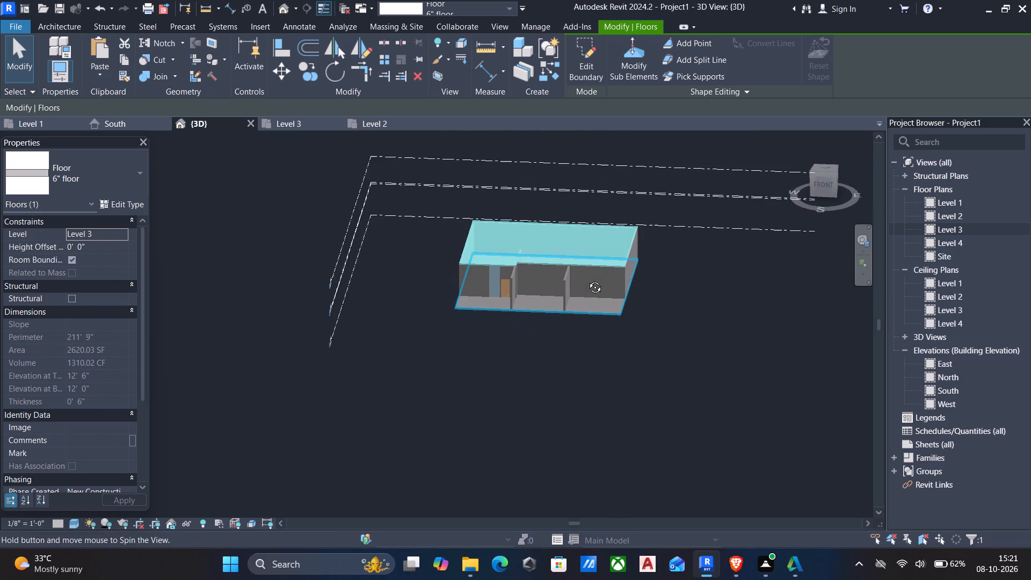
pyautogui.keyDown('shift'); pyautogui.moveTo(587, 279); pyautogui.dragTo(584, 287, button='middle'); pyautogui.keyUp('shift')
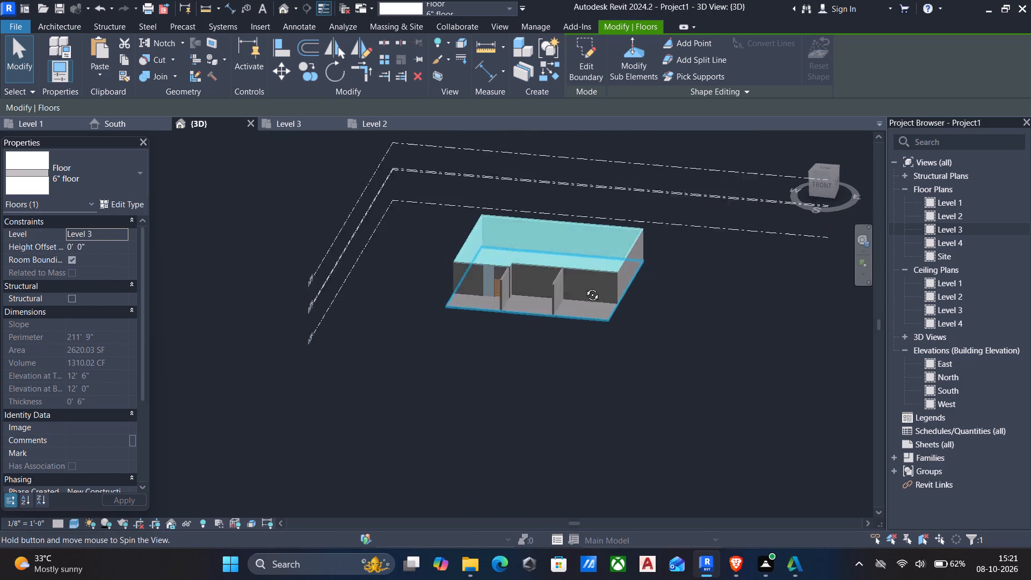
pyautogui.keyDown('shift'); pyautogui.moveTo(584, 287); pyautogui.dragTo(473, 314, button='middle'); pyautogui.keyUp('shift')
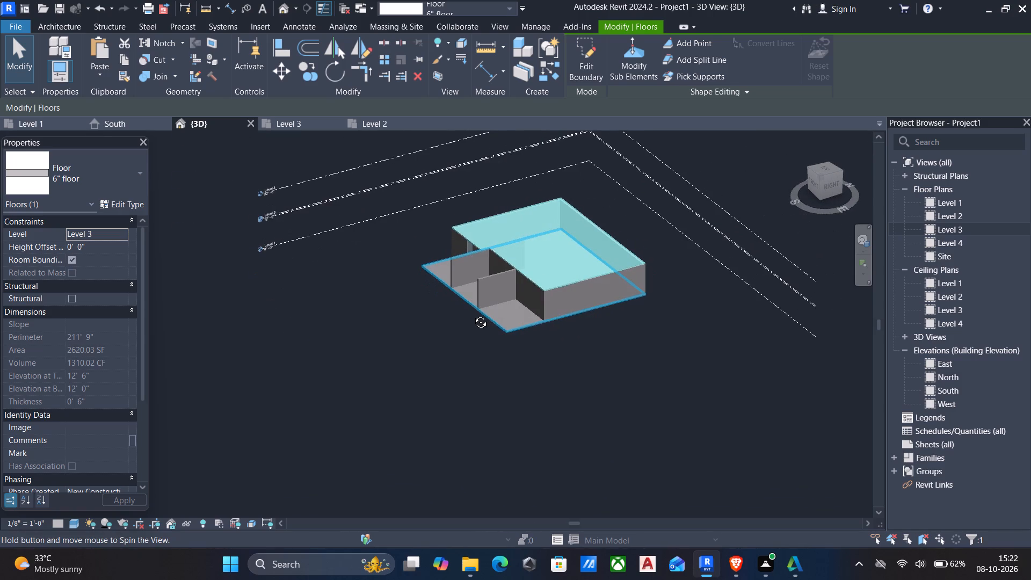
pyautogui.keyDown('shift'); pyautogui.moveTo(473, 314); pyautogui.dragTo(553, 304, button='middle'); pyautogui.keyUp('shift')
pyautogui.scroll(3, 553, 304)
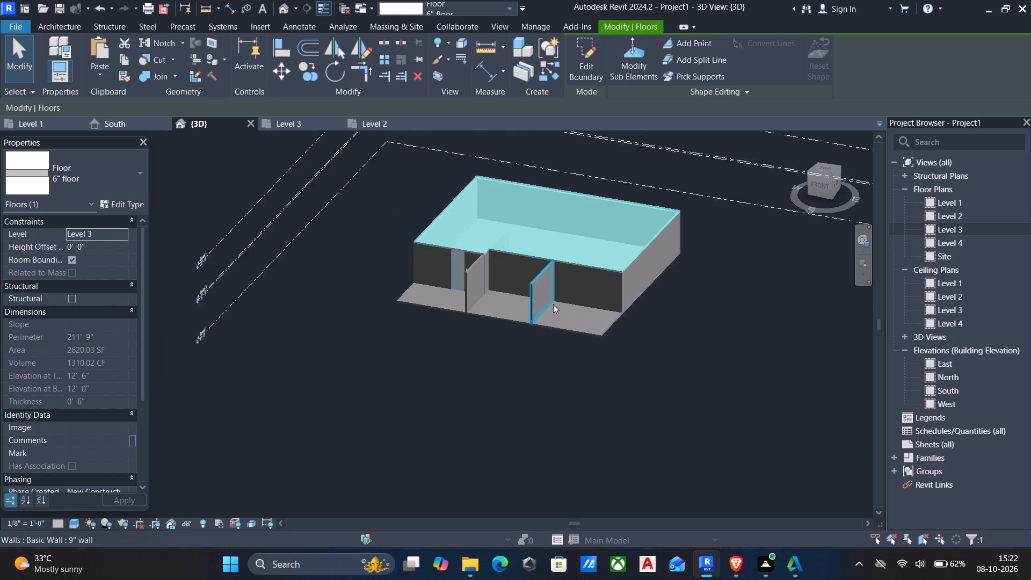
pyautogui.scroll(2, 553, 304)
pyautogui.press('Escape')
pyautogui.scroll(5, 389, 191)
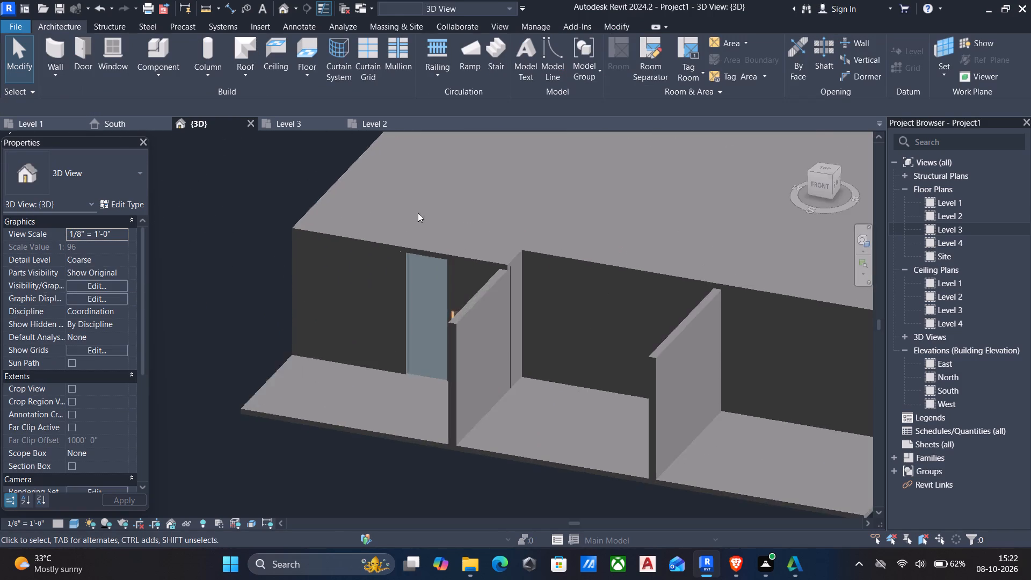
pyautogui.scroll(-4, 418, 213)
pyautogui.keyDown('shift'); pyautogui.moveTo(434, 223); pyautogui.dragTo(520, 210, button='middle'); pyautogui.keyUp('shift')
pyautogui.scroll(6, 529, 210)
pyautogui.scroll(-6, 560, 295)
pyautogui.keyDown('shift'); pyautogui.moveTo(547, 324); pyautogui.dragTo(579, 313, button='middle'); pyautogui.keyUp('shift')
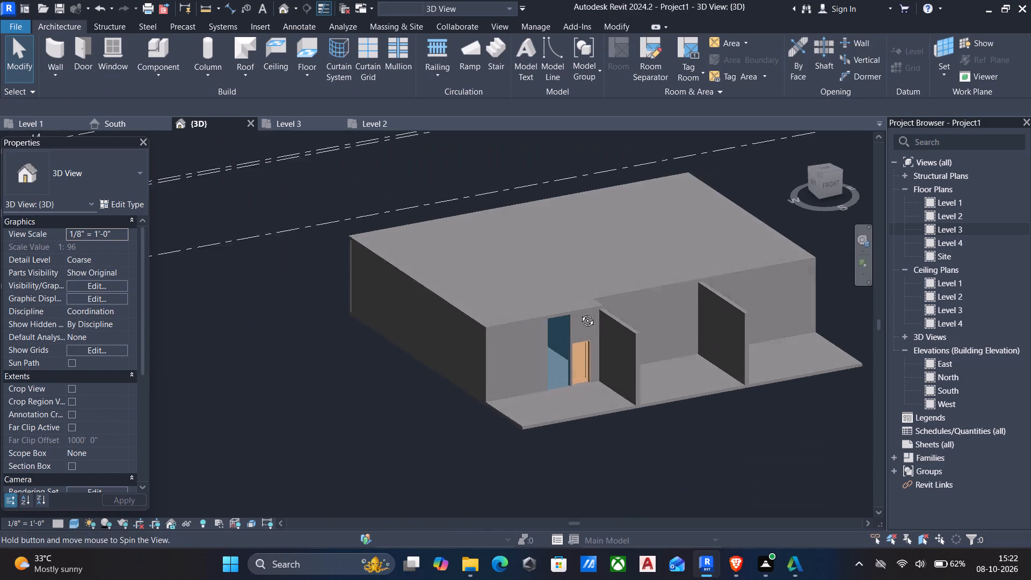
pyautogui.keyDown('shift'); pyautogui.moveTo(579, 313); pyautogui.dragTo(443, 309, button='middle'); pyautogui.keyUp('shift')
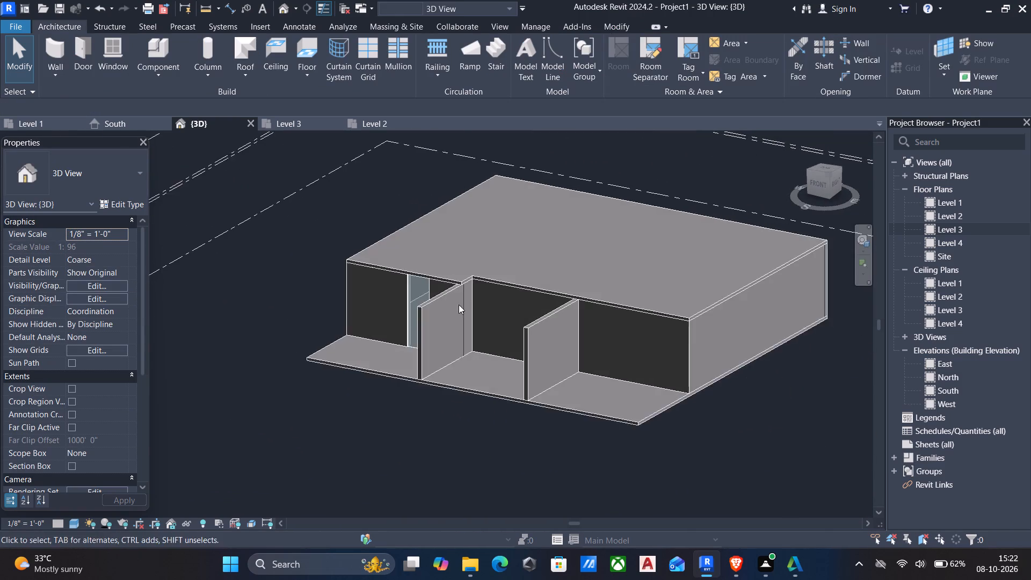
pyautogui.scroll(6, 466, 305)
pyautogui.scroll(-3, 449, 264)
pyautogui.moveTo(450, 263); pyautogui.dragTo(464, 228, button='middle')
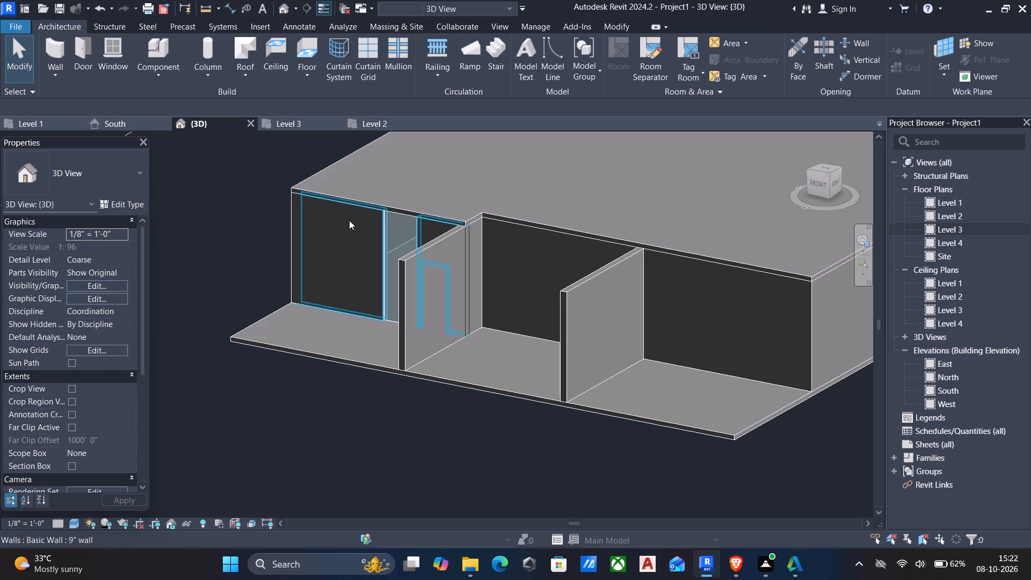
pyautogui.scroll(-5, 346, 220)
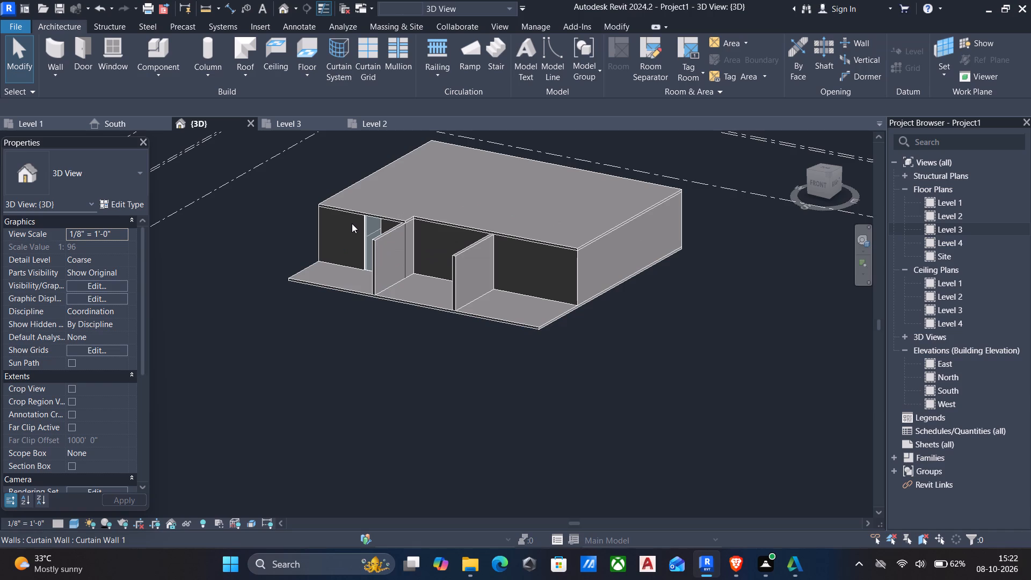
# Select all instances of the 9" wall, copy them and paste them aligned to Level 3.
pyautogui.click(577, 268)
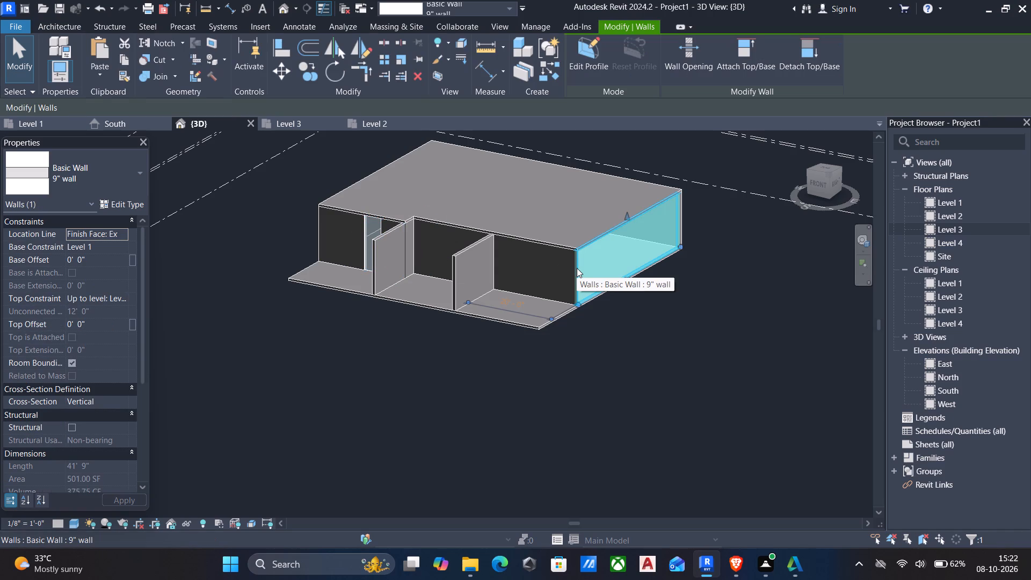
pyautogui.press('s')
pyautogui.press('a')
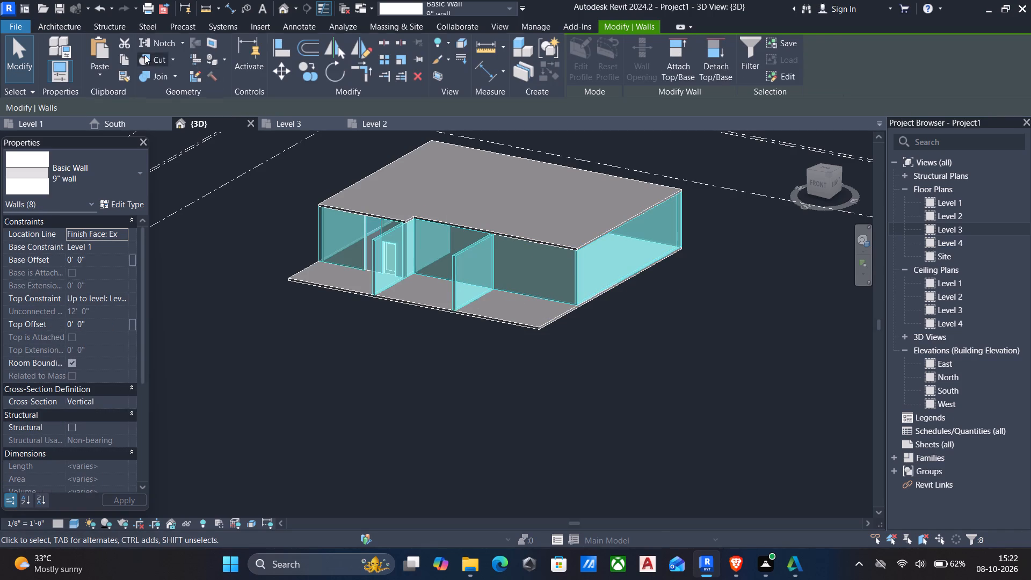
pyautogui.click(119, 55)
pyautogui.click(96, 74)
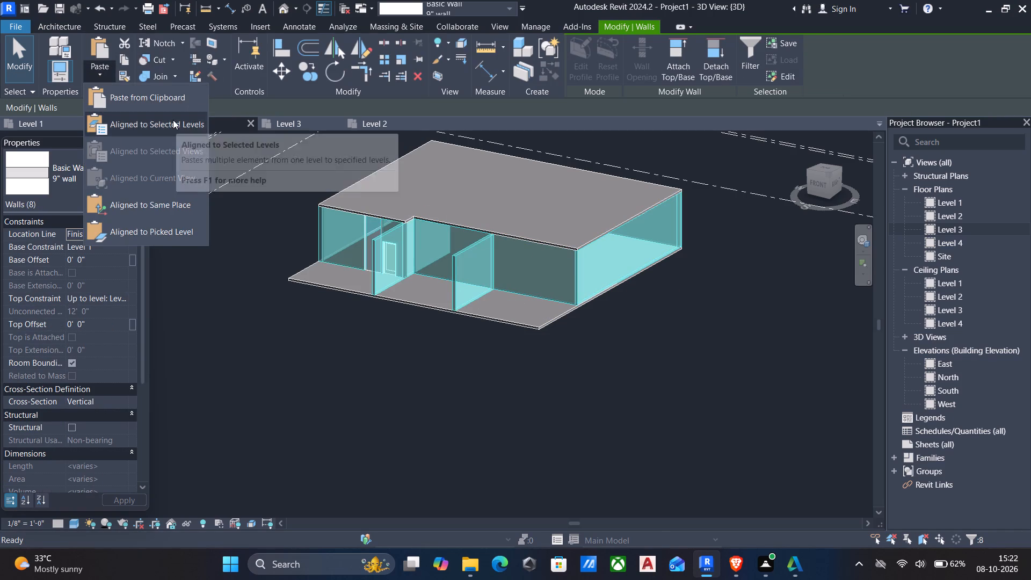
pyautogui.click(173, 120)
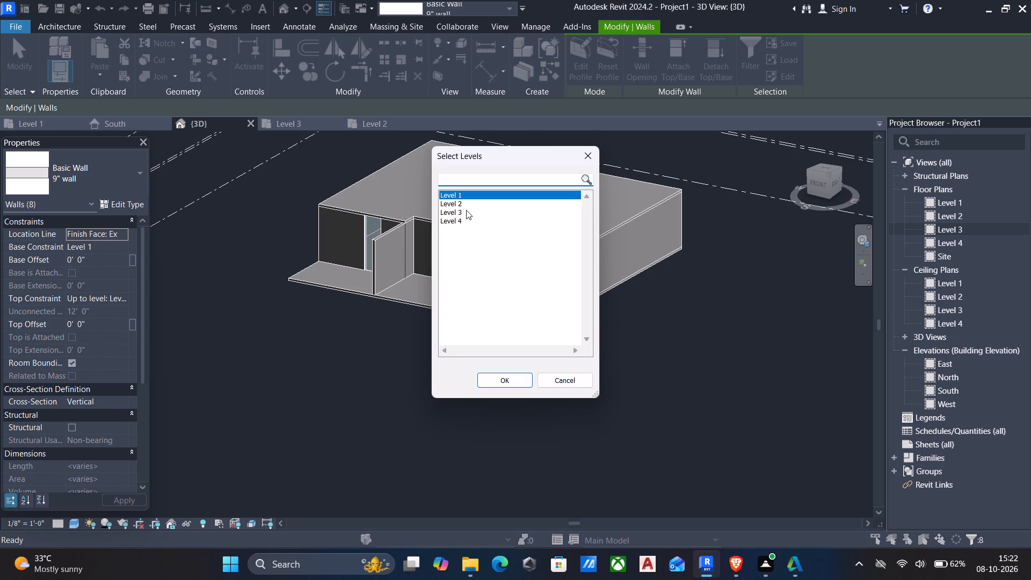
pyautogui.click(466, 210)
pyautogui.click(487, 376)
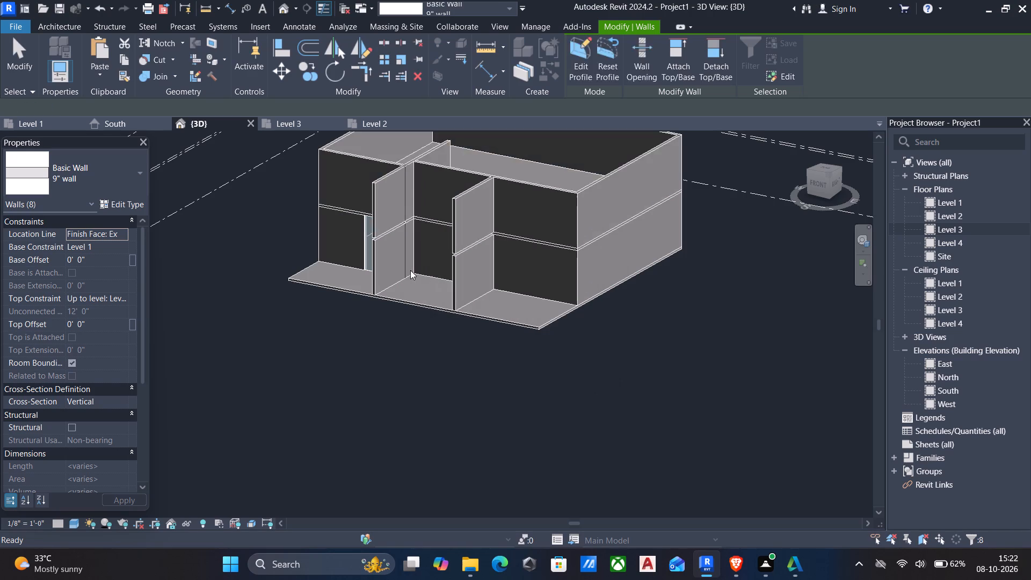
pyautogui.press('Escape')
# Delete the copied upper-storey door and the two copied walls projecting south from the Level 3 front facade.
pyautogui.scroll(-4, 378, 262)
pyautogui.moveTo(377, 263); pyautogui.dragTo(476, 242, button='middle')
pyautogui.scroll(5, 476, 242)
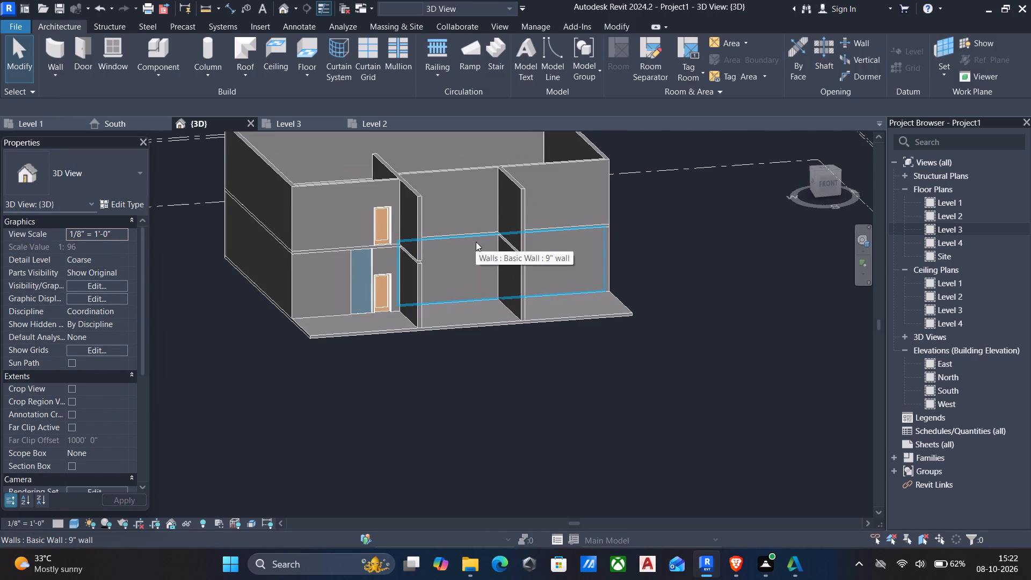
pyautogui.click(393, 227)
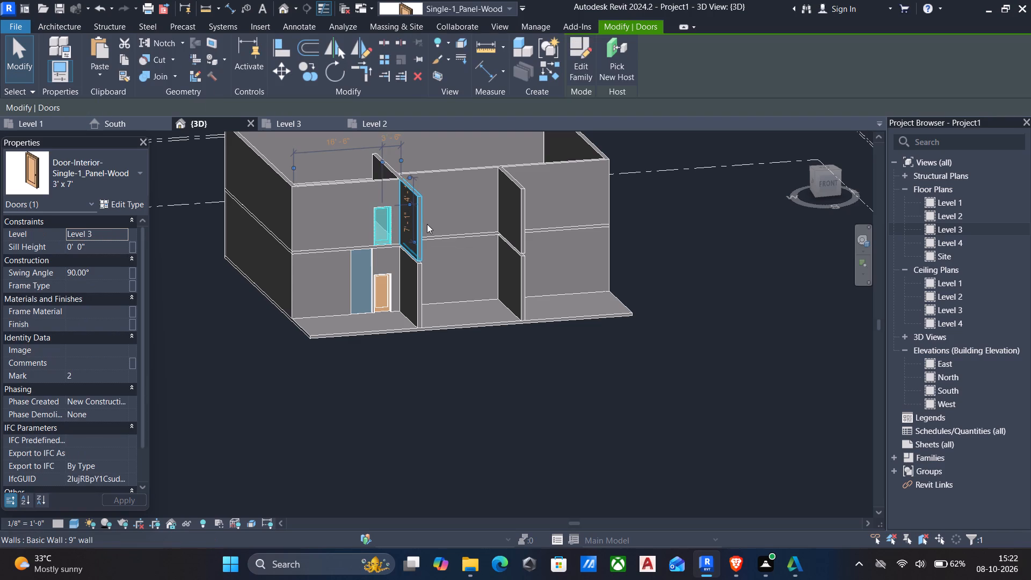
pyautogui.press('Delete')
pyautogui.click(424, 215)
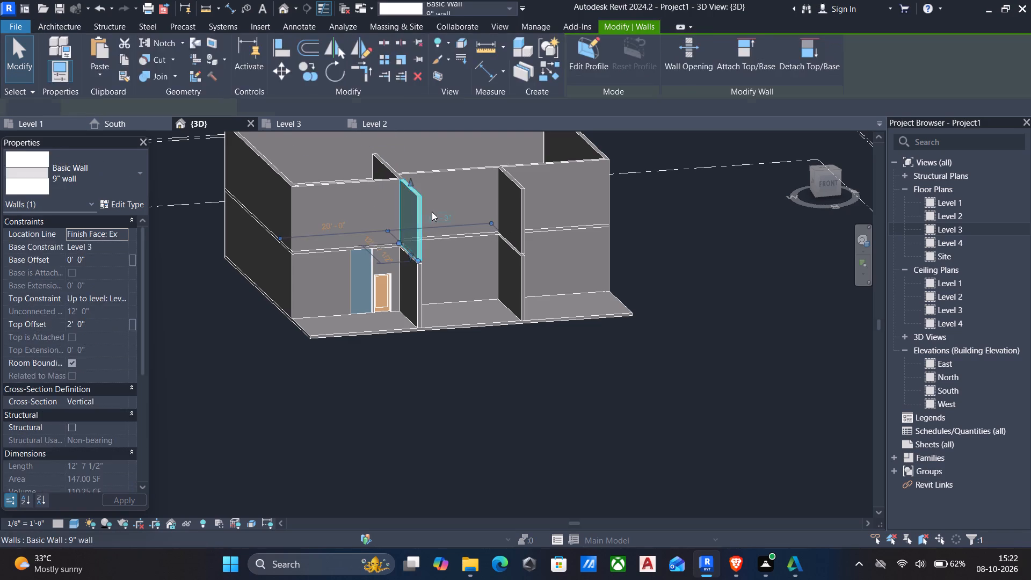
pyautogui.press('Delete')
pyautogui.click(519, 199)
pyautogui.press('Delete')
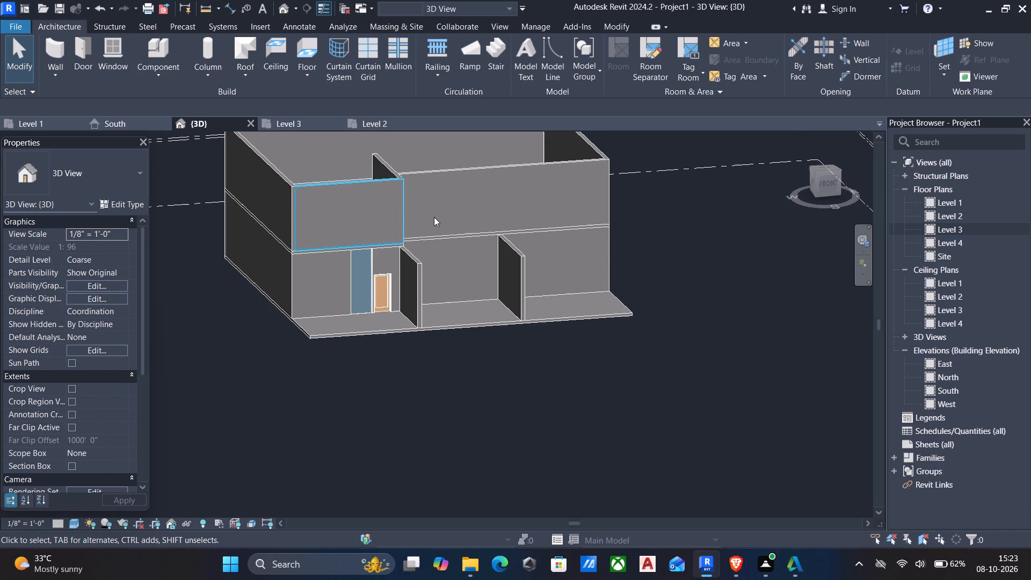
# In the Level 3 plan, split the west wall about 18'-6" from its south end and delete the southern piece.
pyautogui.scroll(-1, 440, 218)
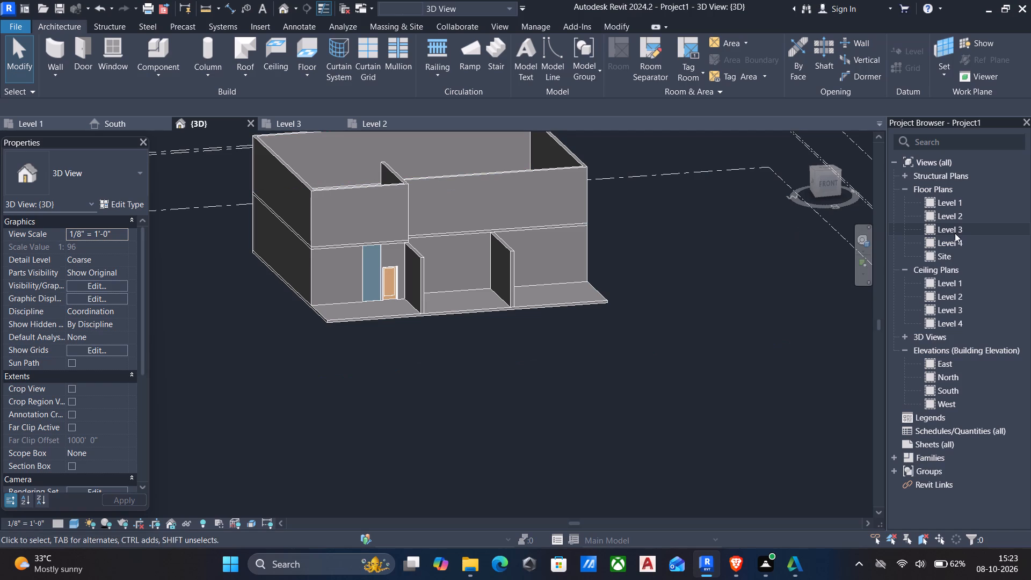
pyautogui.doubleClick(942, 227)
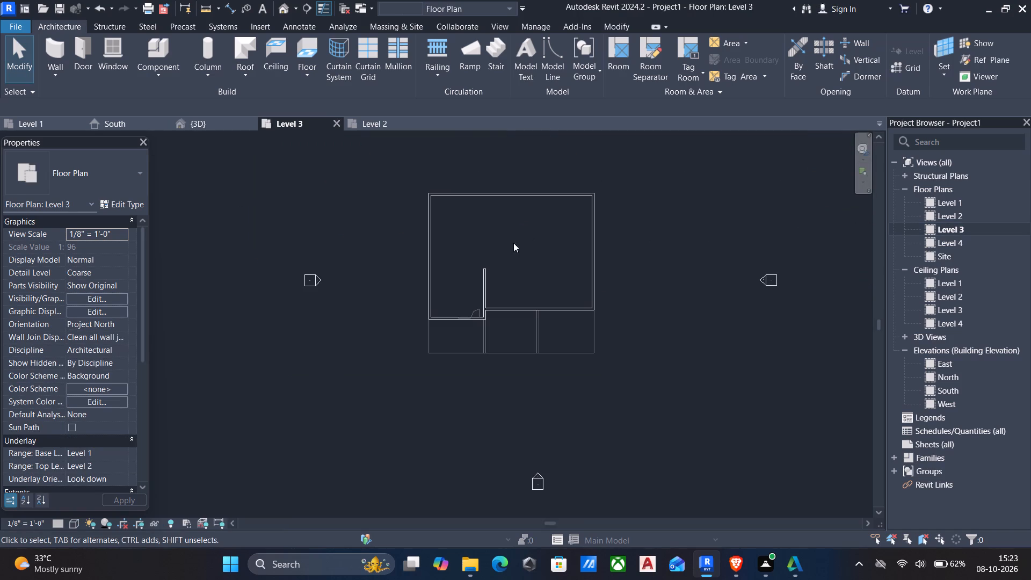
pyautogui.press('s')
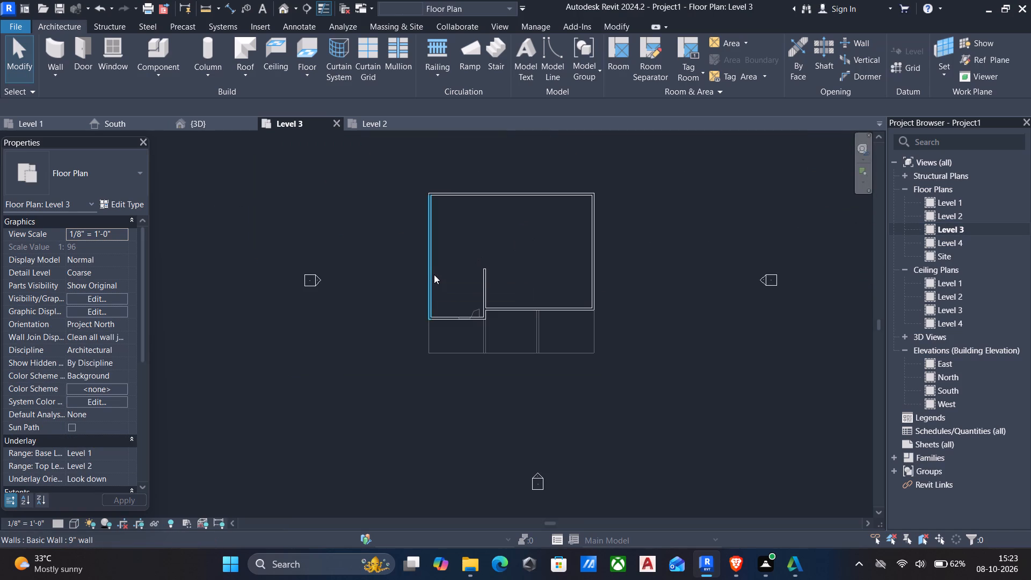
pyautogui.press('l')
pyautogui.scroll(3, 432, 270)
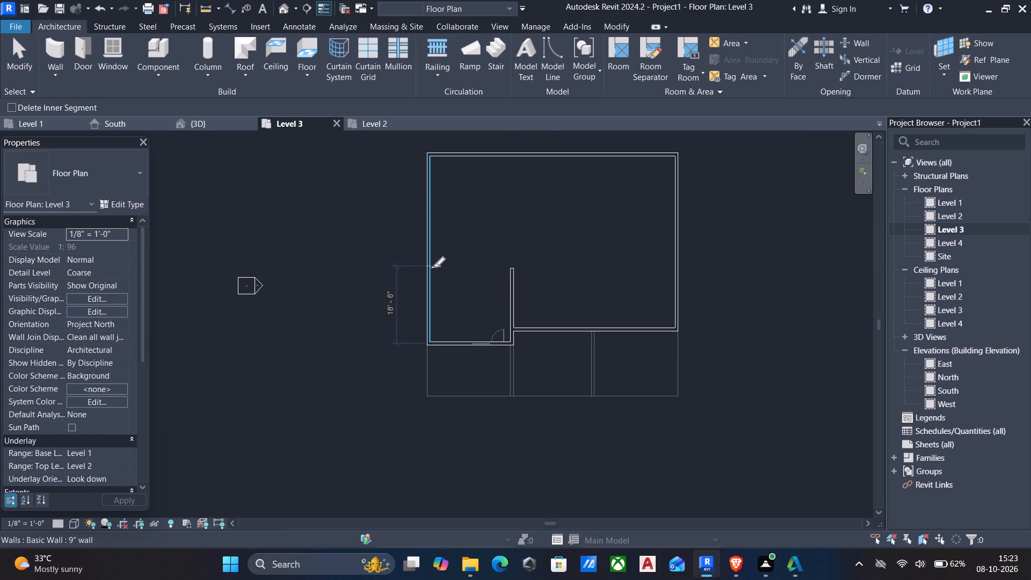
pyautogui.click(433, 267)
pyautogui.press('Escape')
pyautogui.press('Escape')
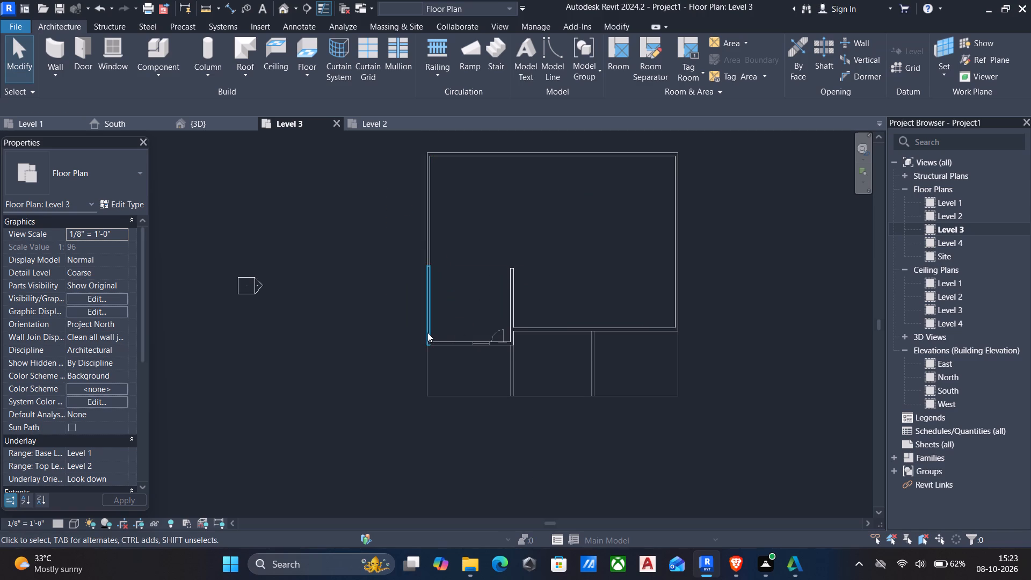
pyautogui.click(426, 332)
pyautogui.press('Delete')
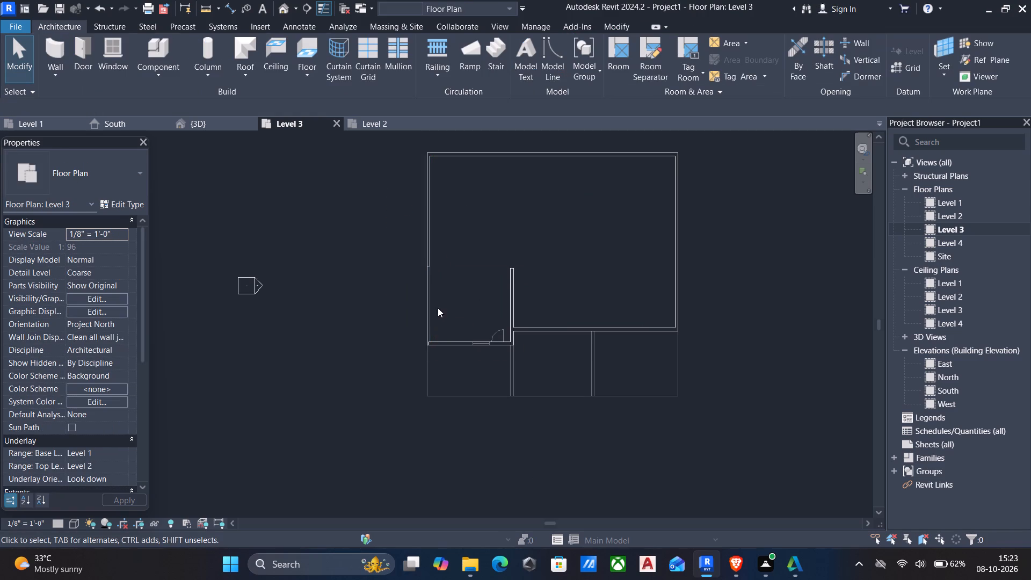
# Shorten the Level 3 south wall of the southwest room from its west end to about 17'-6" long.
pyautogui.click(442, 339)
pyautogui.scroll(5, 436, 346)
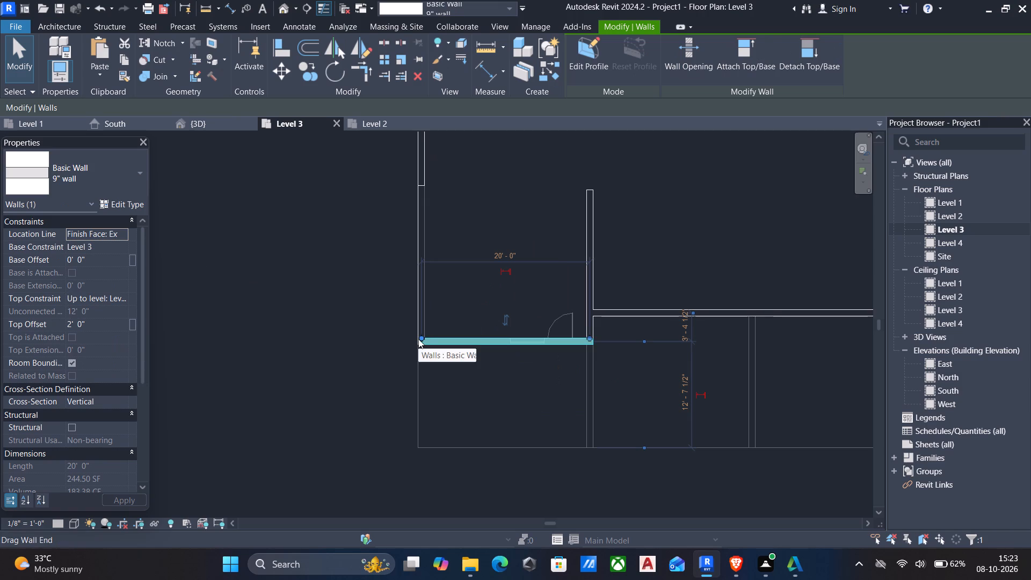
pyautogui.moveTo(418, 339); pyautogui.dragTo(434, 336)
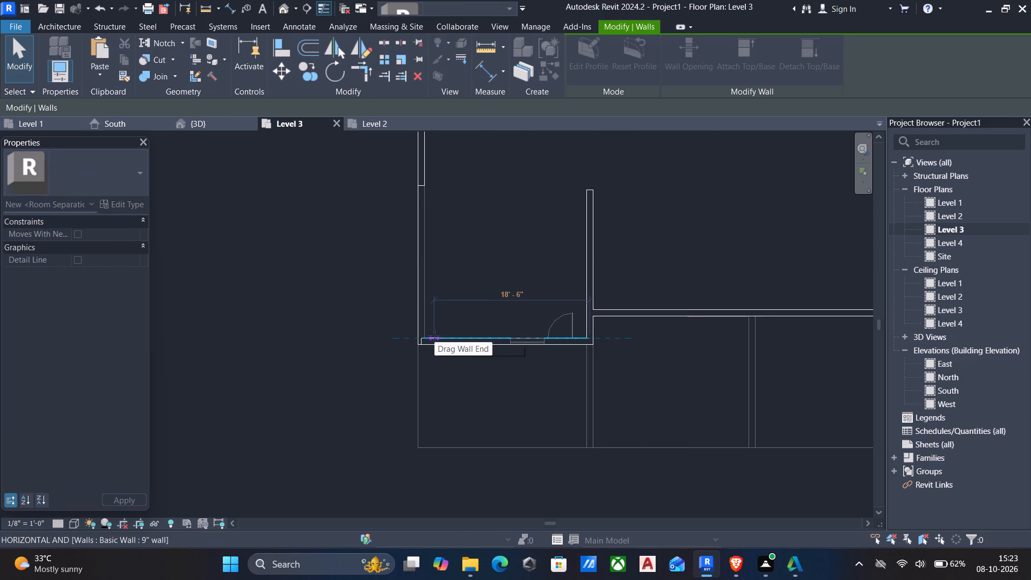
pyautogui.moveTo(434, 336); pyautogui.dragTo(440, 334)
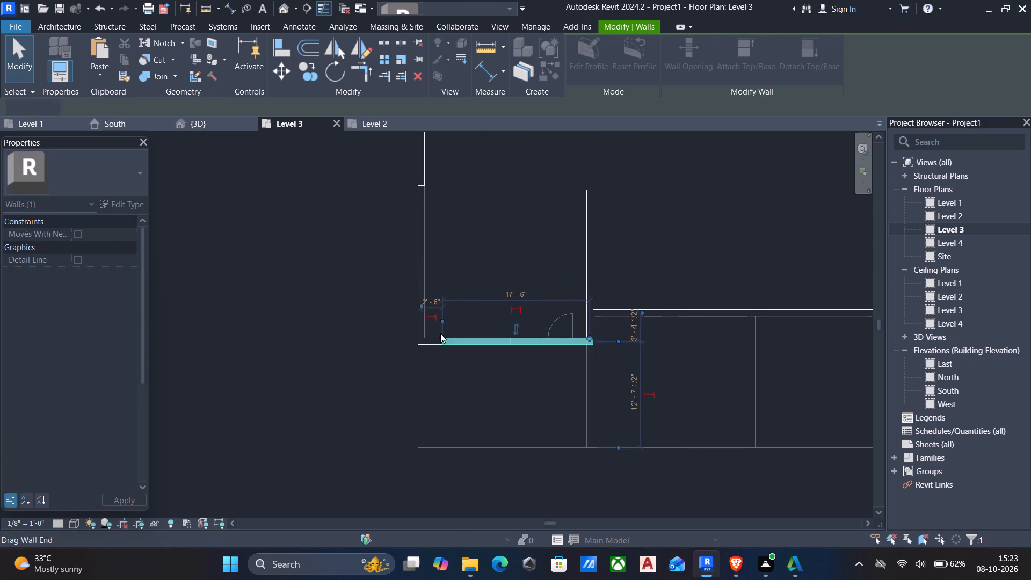
# Draw 9" walls by exterior finish face from the shortened south wall's west end: about 16'-6" north, and about 2'-10 1/2" west to the floor edge.
pyautogui.press('Escape')
pyautogui.write('wa')
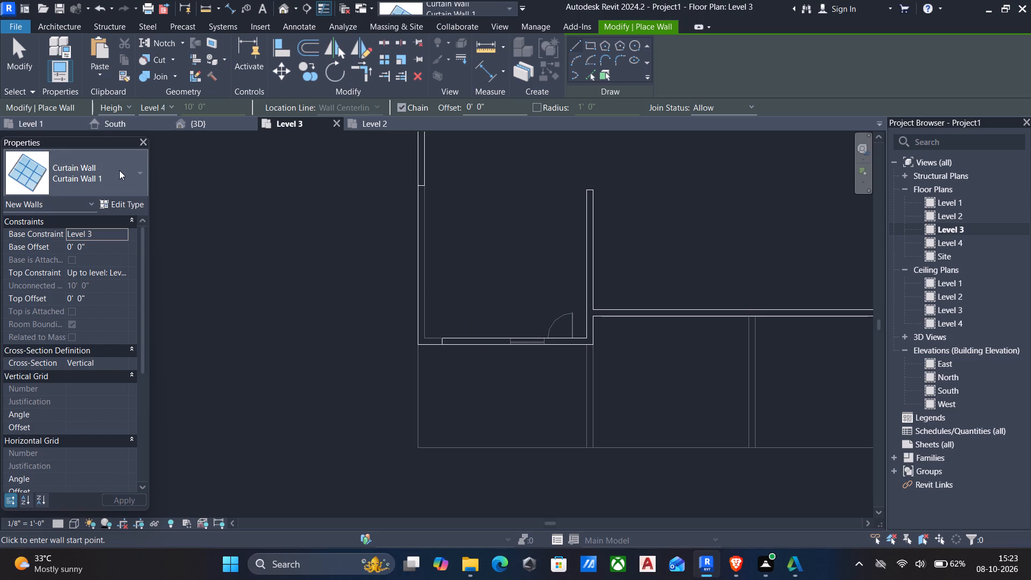
pyautogui.click(119, 170)
pyautogui.scroll(17, 108, 286)
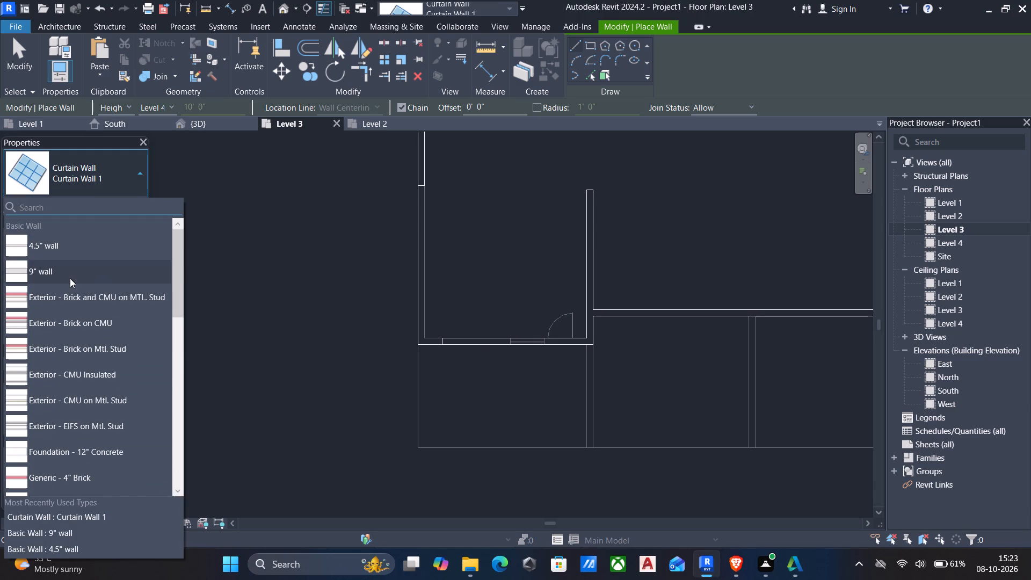
pyautogui.click(68, 274)
pyautogui.scroll(4, 437, 342)
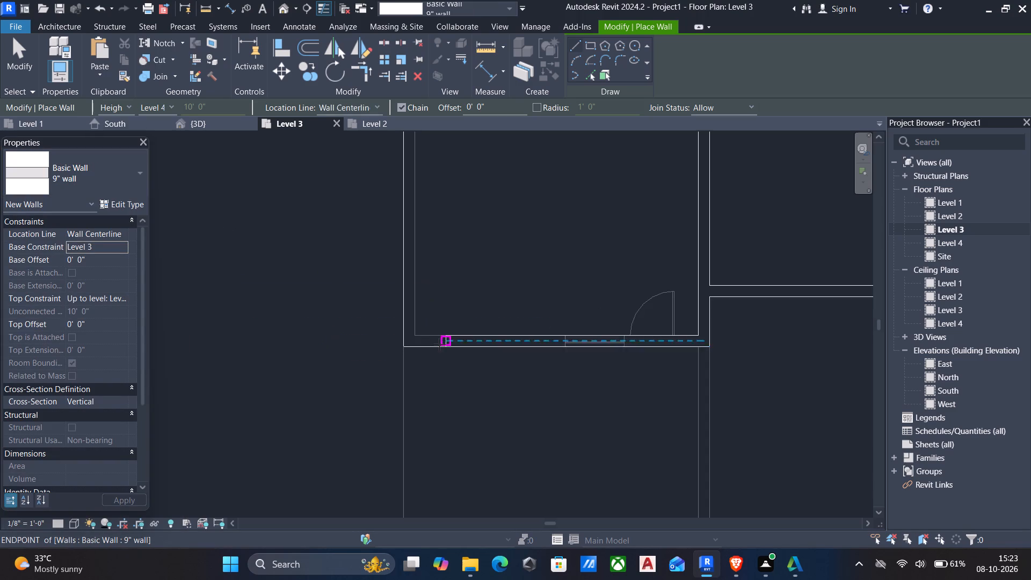
pyautogui.click(444, 347)
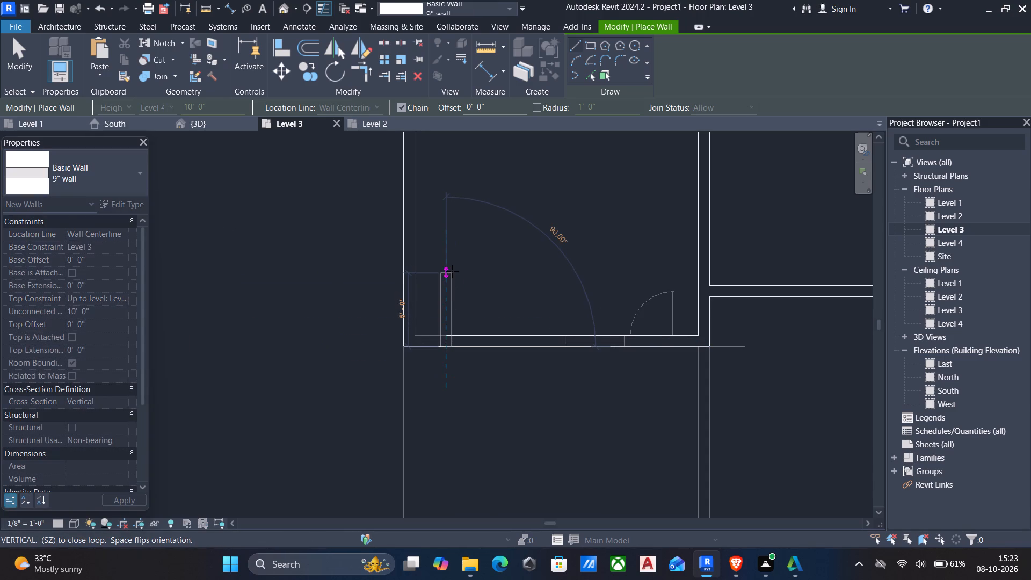
pyautogui.press('Escape')
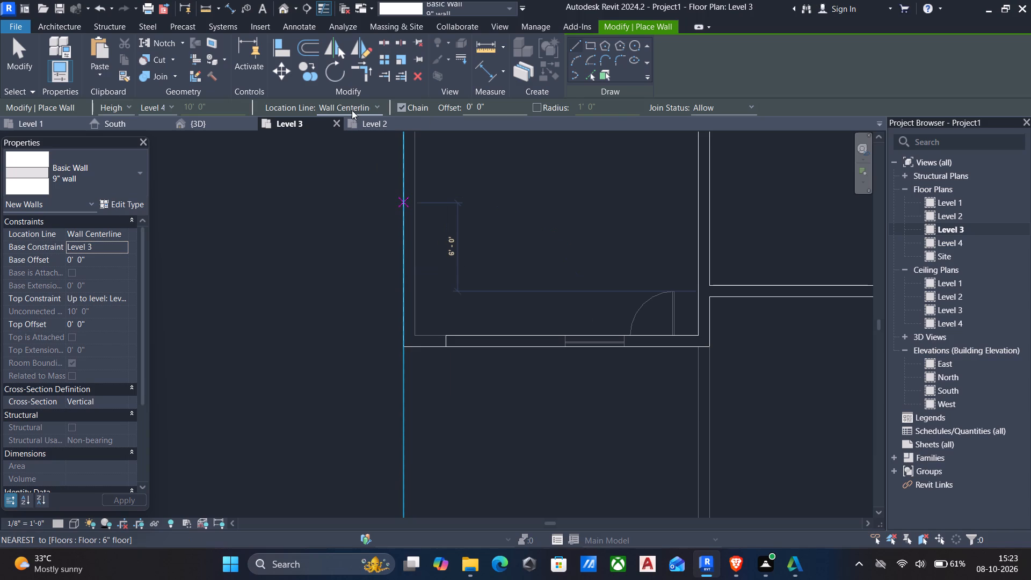
pyautogui.click(352, 110)
pyautogui.click(355, 141)
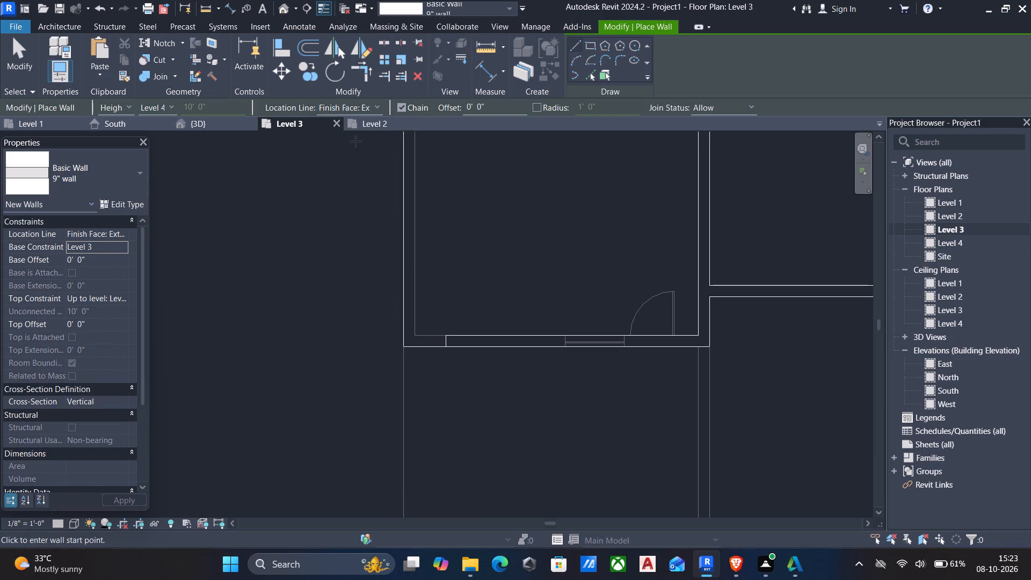
pyautogui.scroll(5, 444, 352)
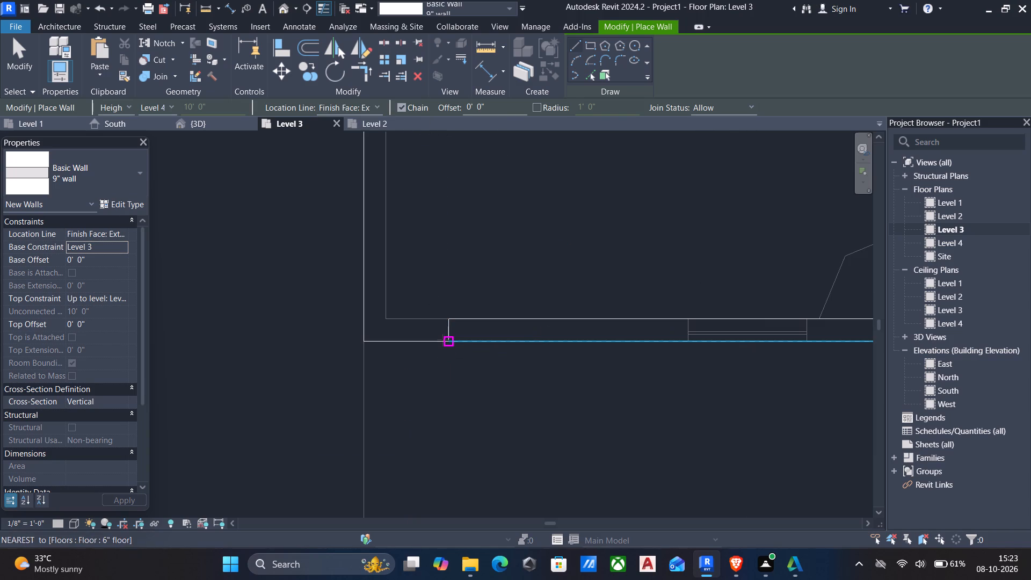
pyautogui.moveTo(444, 340); pyautogui.dragTo(466, 313)
pyautogui.press('space')
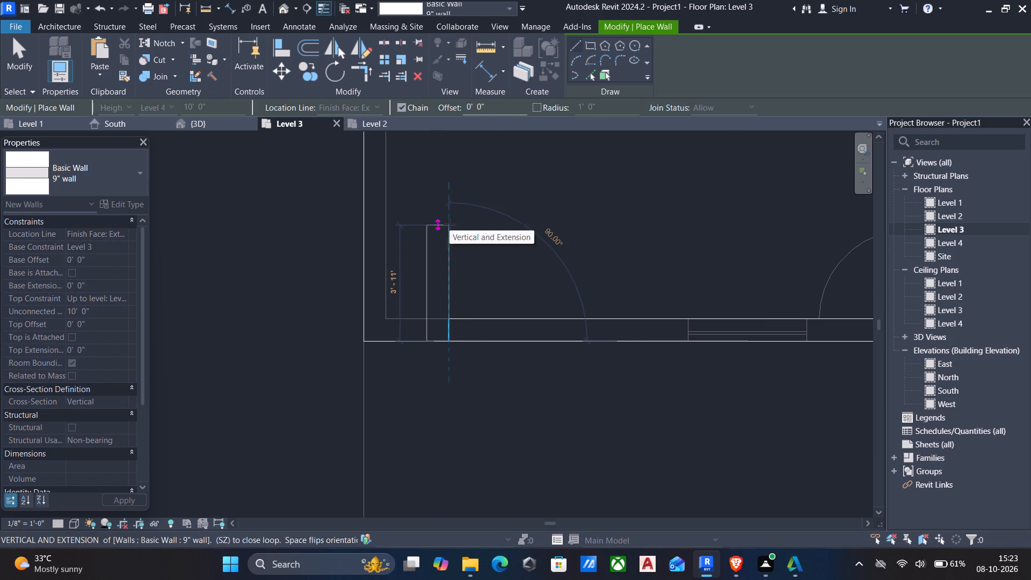
pyautogui.scroll(-4, 449, 224)
pyautogui.moveTo(449, 233); pyautogui.dragTo(471, 412, button='middle')
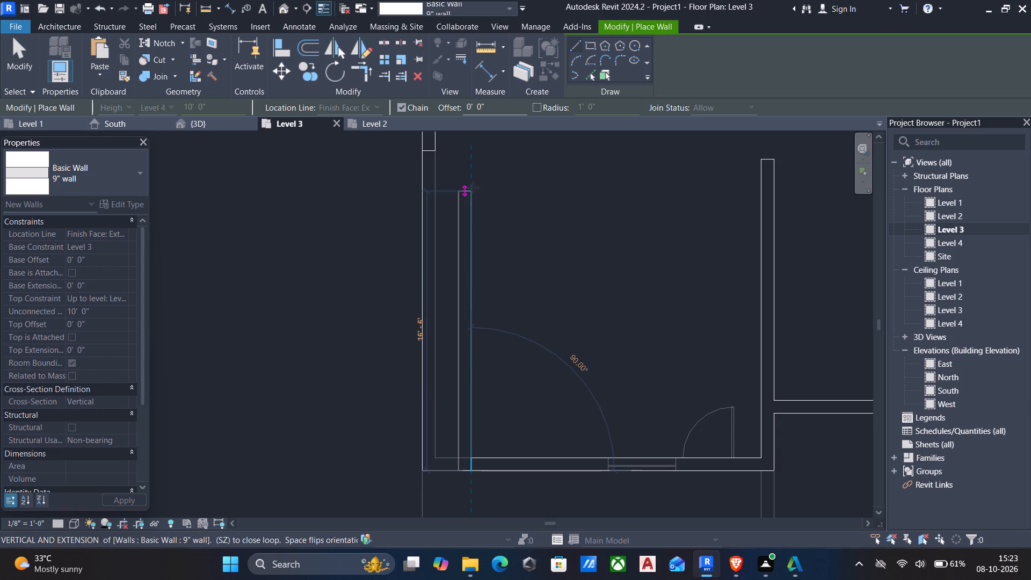
pyautogui.click(473, 187)
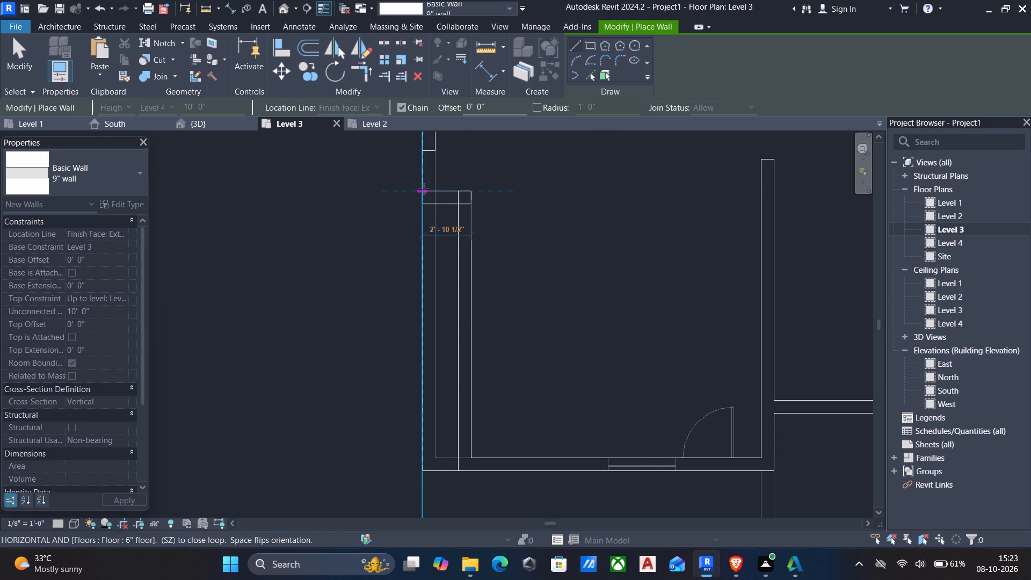
pyautogui.click(424, 189)
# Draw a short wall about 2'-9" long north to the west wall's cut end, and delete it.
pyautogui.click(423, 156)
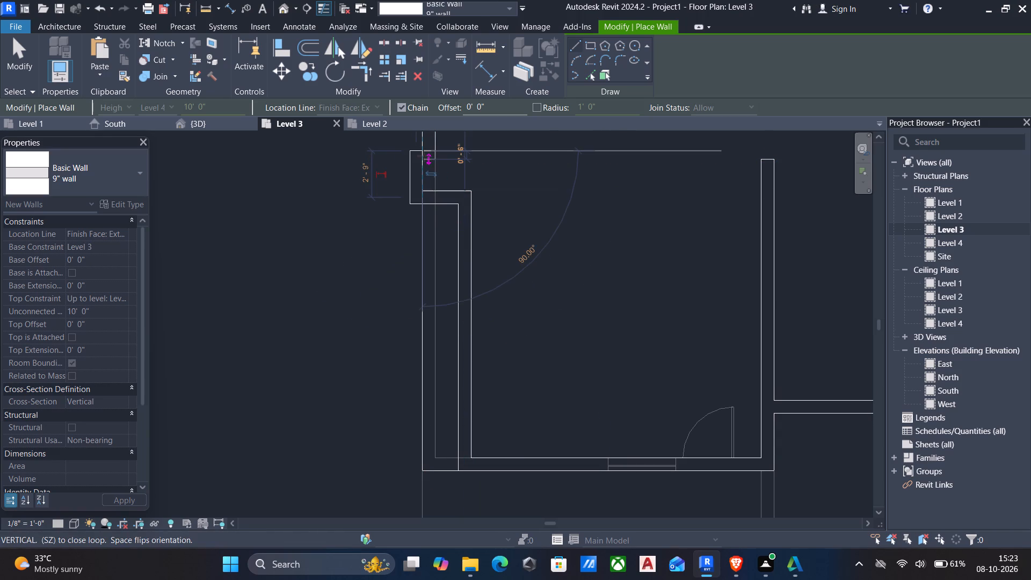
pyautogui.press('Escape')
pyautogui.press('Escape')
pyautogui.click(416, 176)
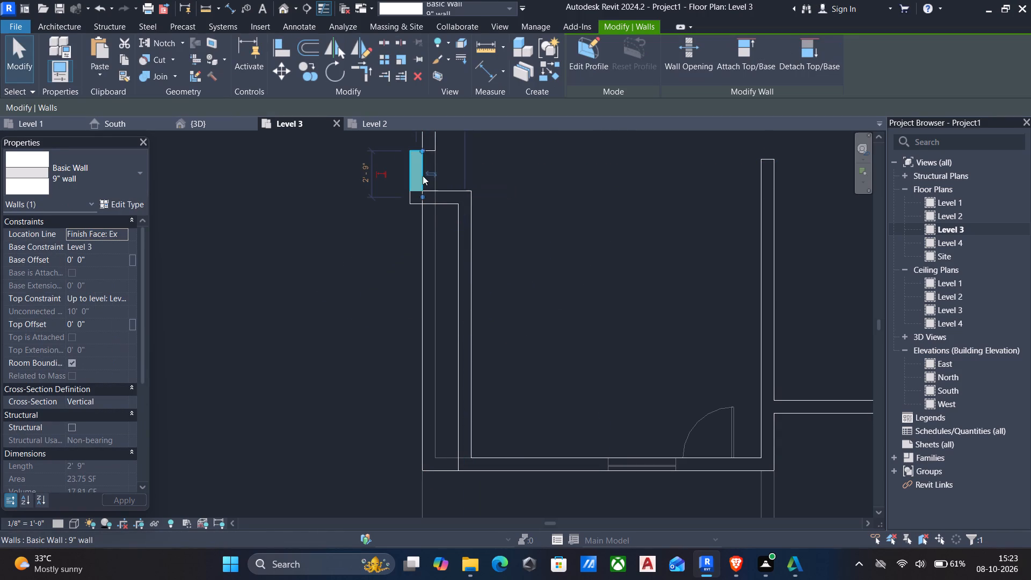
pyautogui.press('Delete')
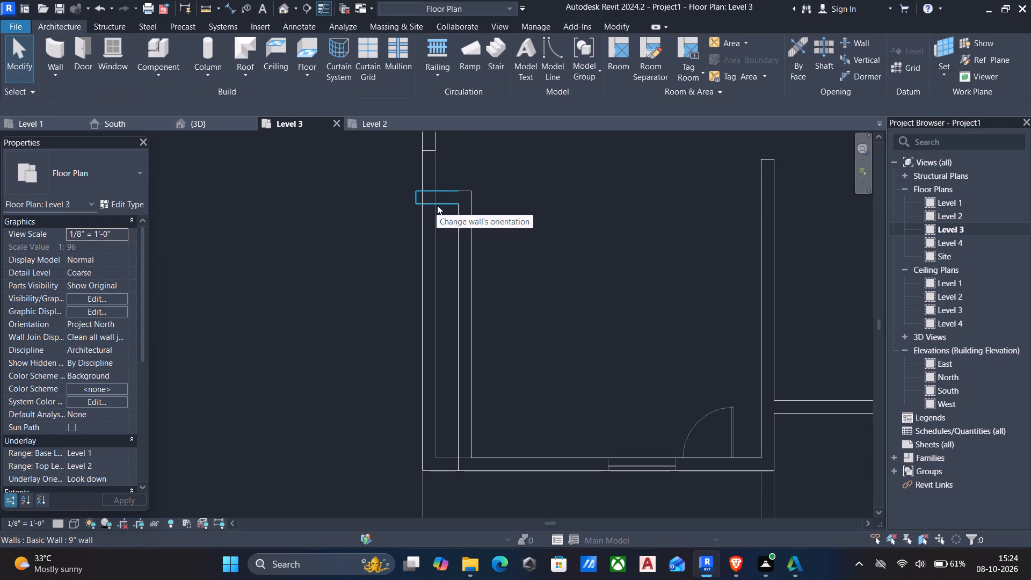
# Trim the west wall's cut south end and the new short east-west wall to a corner.
pyautogui.write('tr')
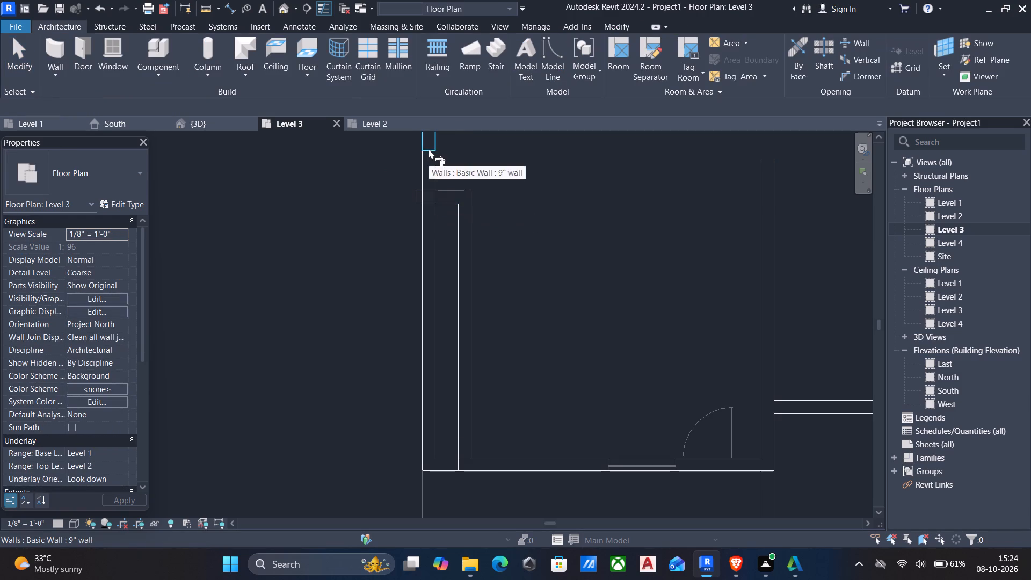
pyautogui.click(429, 149)
pyautogui.click(444, 193)
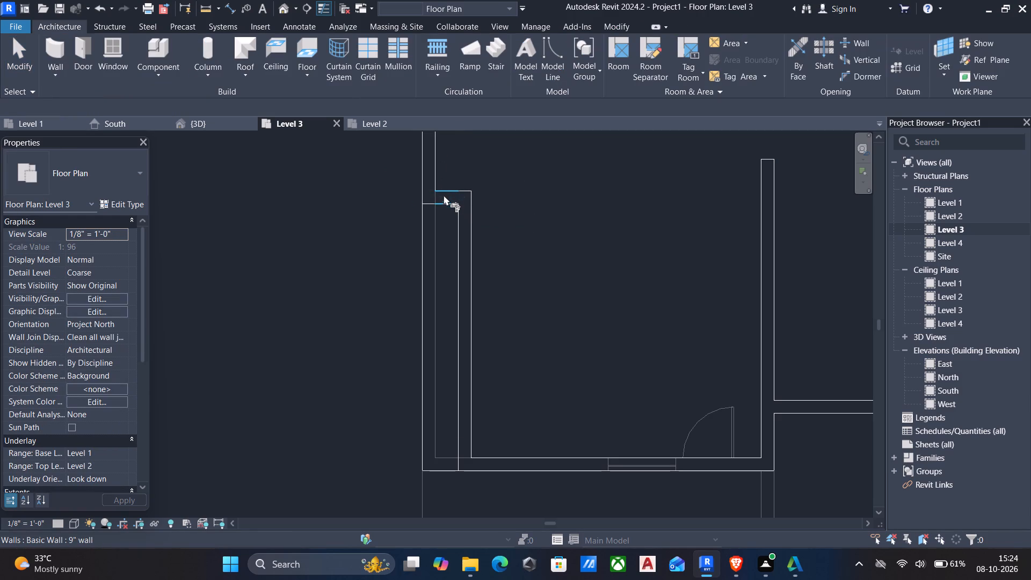
pyautogui.press('Escape')
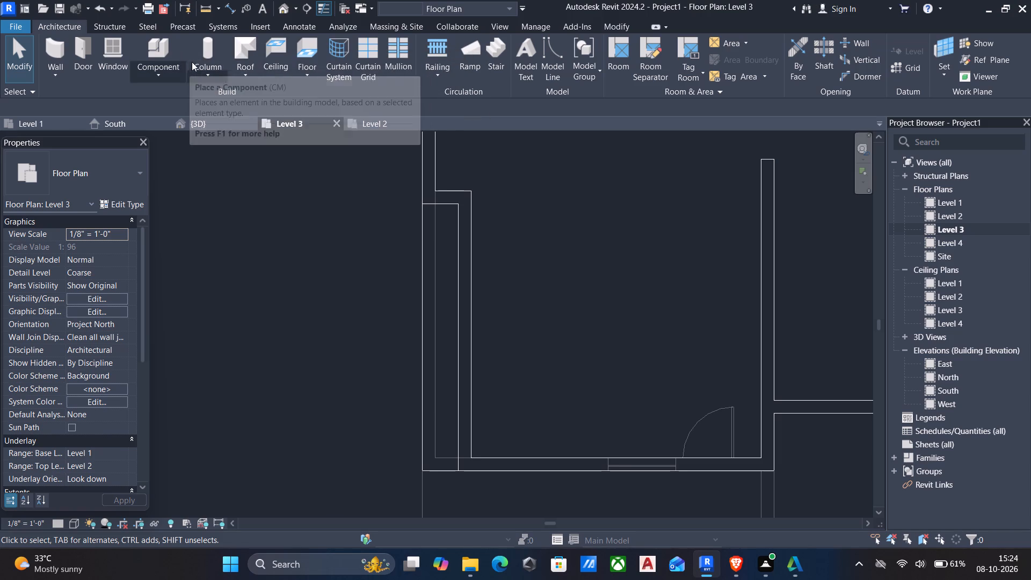
# Examine the recessed Level 3 walls and the front facade in the 3D view from both front corners.
pyautogui.click(282, 12)
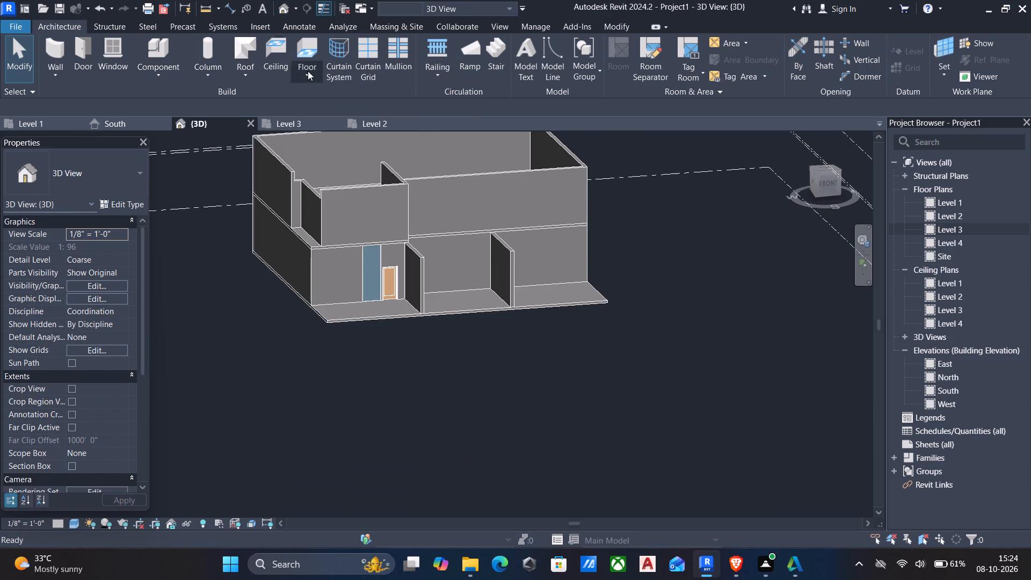
pyautogui.scroll(-4, 393, 165)
pyautogui.keyDown('shift'); pyautogui.moveTo(395, 166); pyautogui.dragTo(388, 166); pyautogui.keyUp('shift')
pyautogui.keyDown('shift'); pyautogui.moveTo(391, 166); pyautogui.dragTo(273, 189, button='middle'); pyautogui.keyUp('shift')
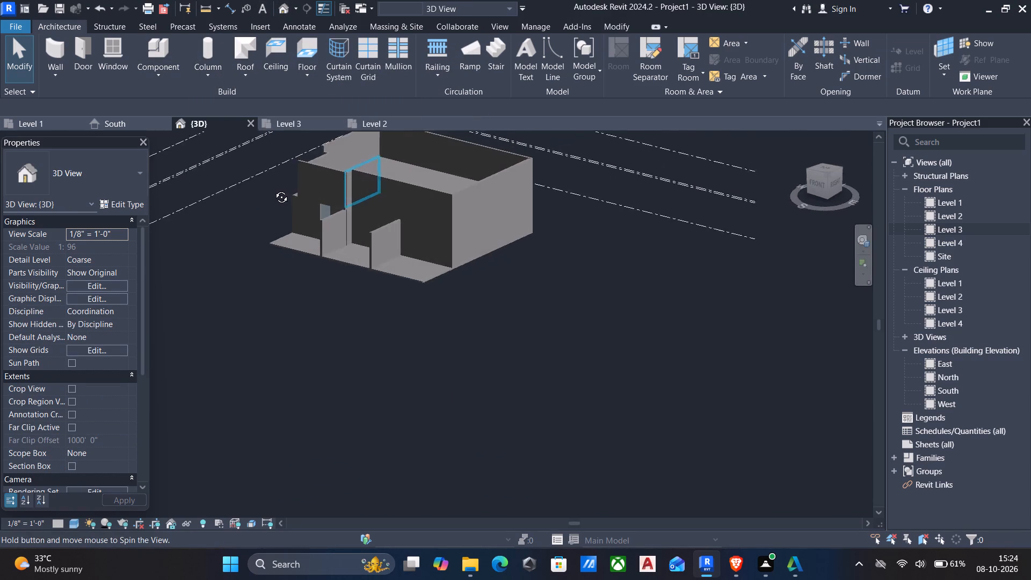
pyautogui.keyDown('shift'); pyautogui.moveTo(273, 189); pyautogui.dragTo(428, 122, button='middle'); pyautogui.keyUp('shift')
pyautogui.scroll(7, 428, 122)
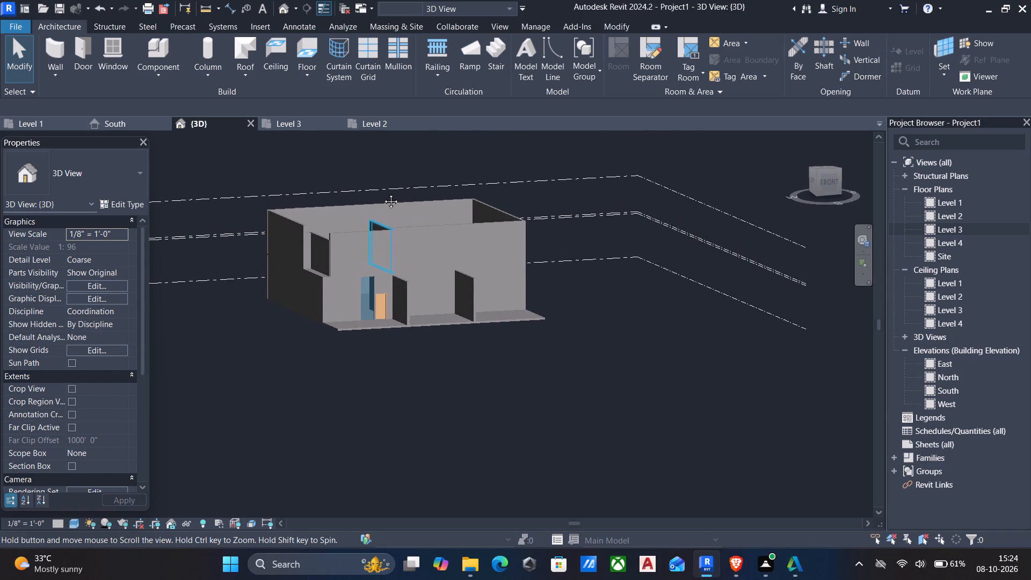
pyautogui.scroll(8, 382, 193)
pyautogui.scroll(-1, 364, 234)
pyautogui.moveTo(364, 235); pyautogui.dragTo(470, 183, button='middle')
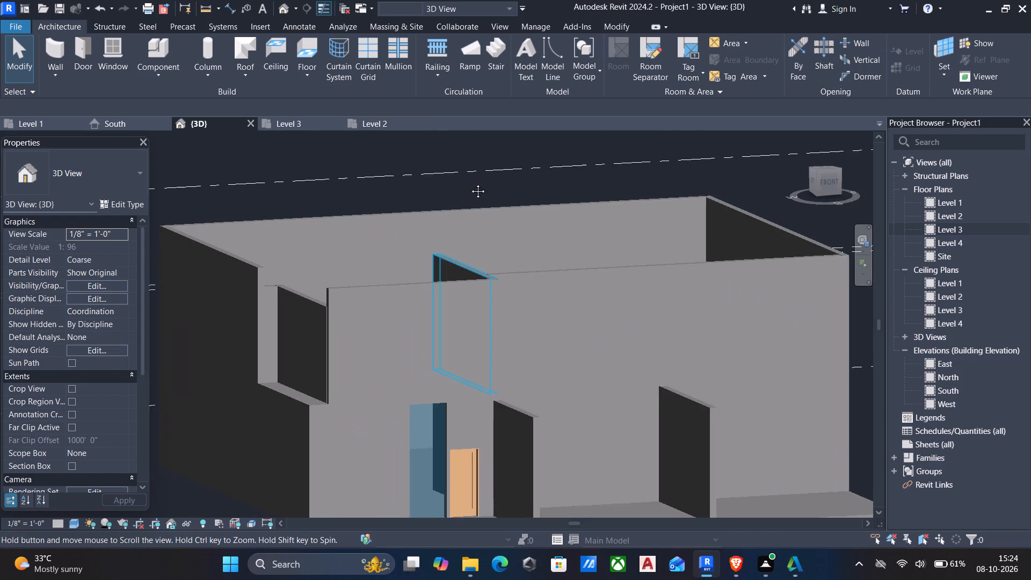
pyautogui.moveTo(470, 183); pyautogui.dragTo(470, 183, button='middle')
pyautogui.scroll(3, 373, 219)
pyautogui.scroll(-3, 372, 223)
pyautogui.moveTo(372, 226); pyautogui.dragTo(445, 141, button='middle')
pyautogui.moveTo(463, 184); pyautogui.dragTo(452, 186, button='middle')
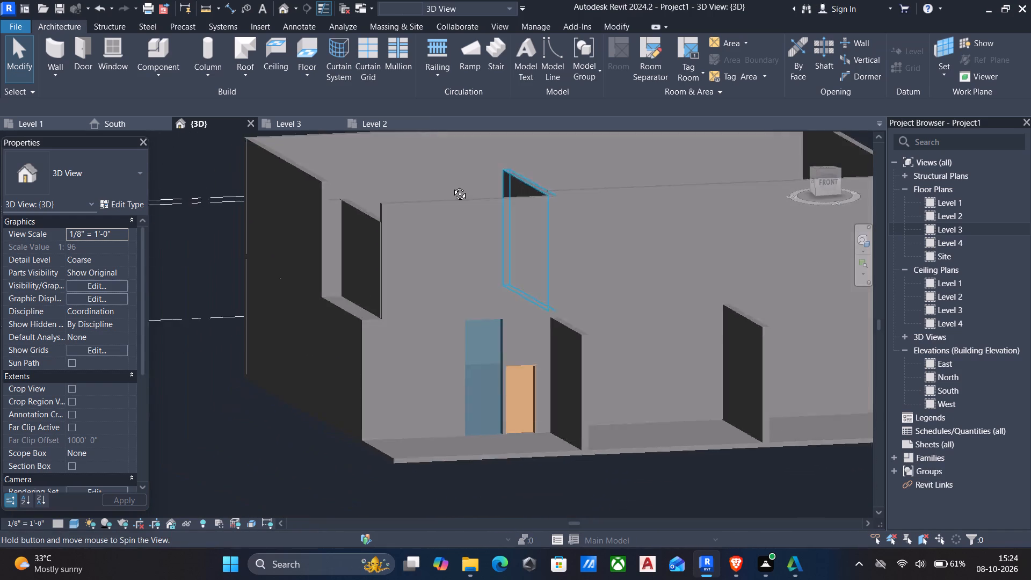
pyautogui.moveTo(452, 186); pyautogui.dragTo(350, 214, button='middle')
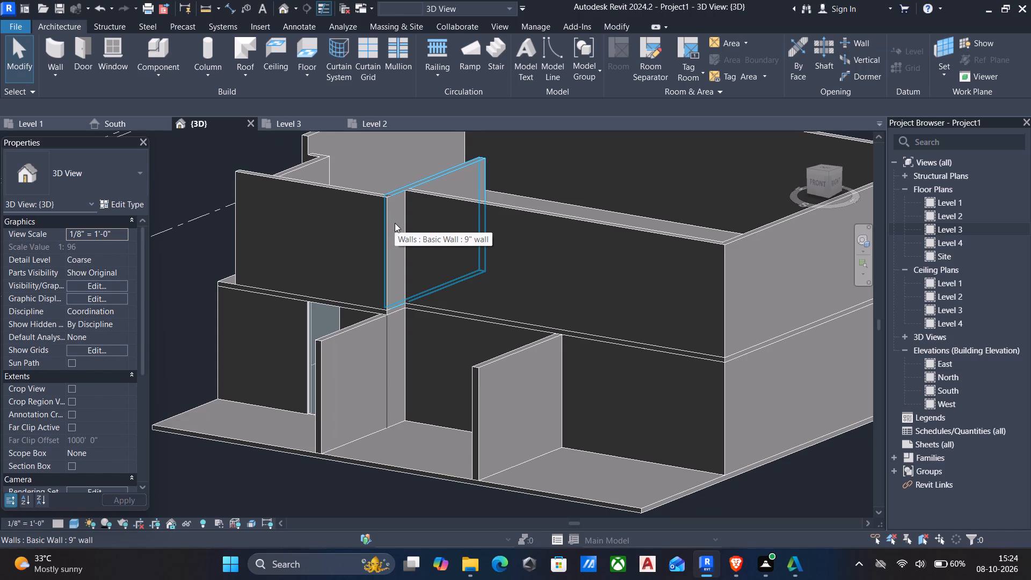
pyautogui.scroll(-3, 395, 223)
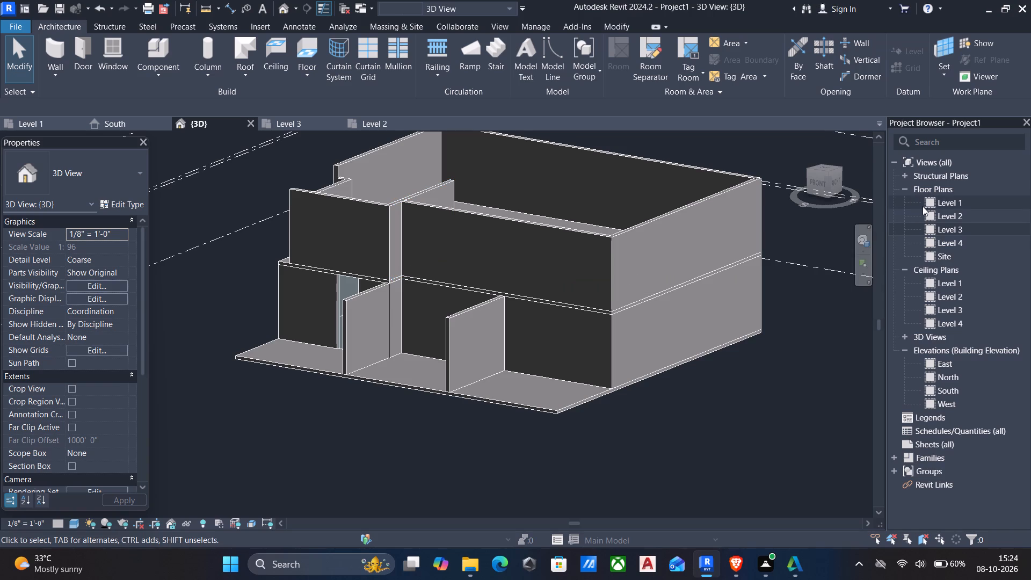
# In the Level 3 plan, start a roof by footprint and sketch a rectangular boundary about 24'-9" by 19'-9" around the southwest room with a 2' offset.
pyautogui.doubleClick(955, 228)
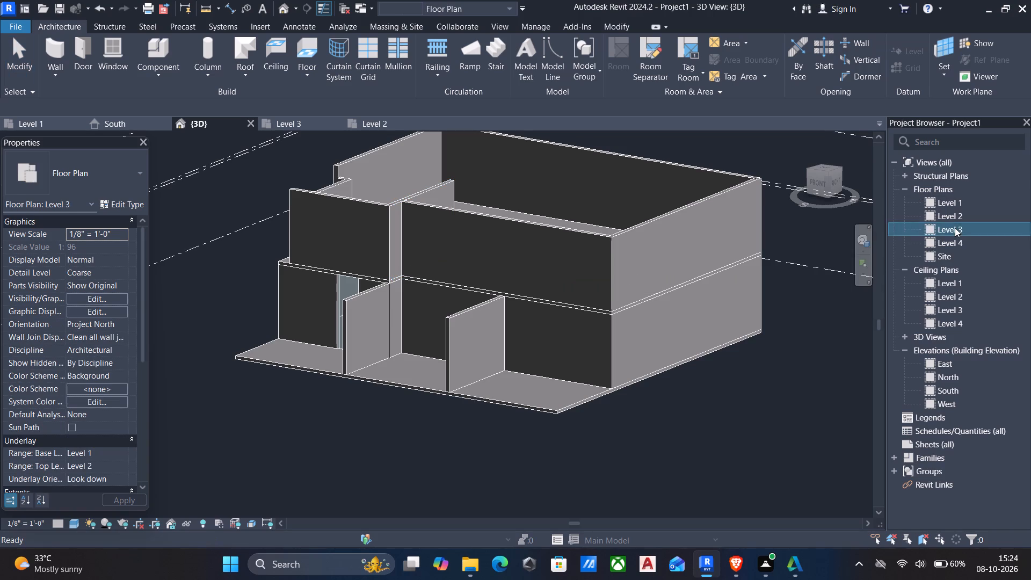
pyautogui.scroll(-16, 505, 214)
pyautogui.moveTo(493, 237); pyautogui.dragTo(488, 250, button='middle')
pyautogui.scroll(1, 488, 250)
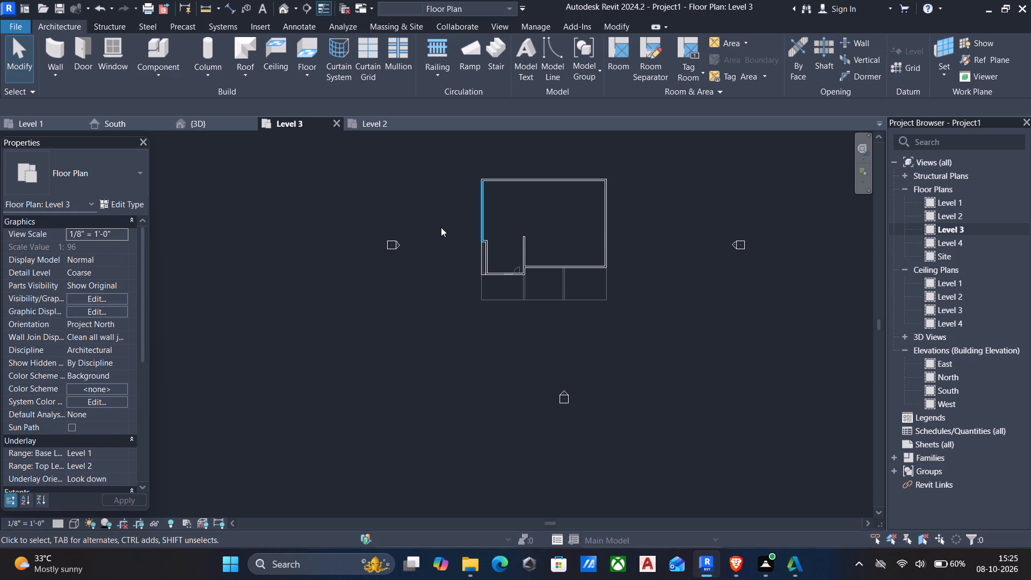
pyautogui.click(241, 71)
pyautogui.click(265, 102)
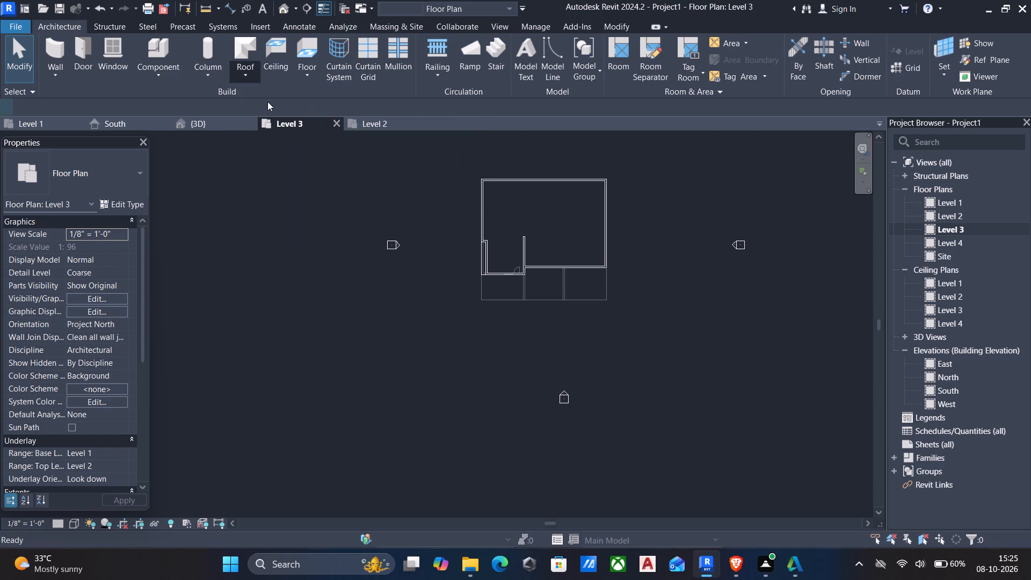
pyautogui.click(686, 46)
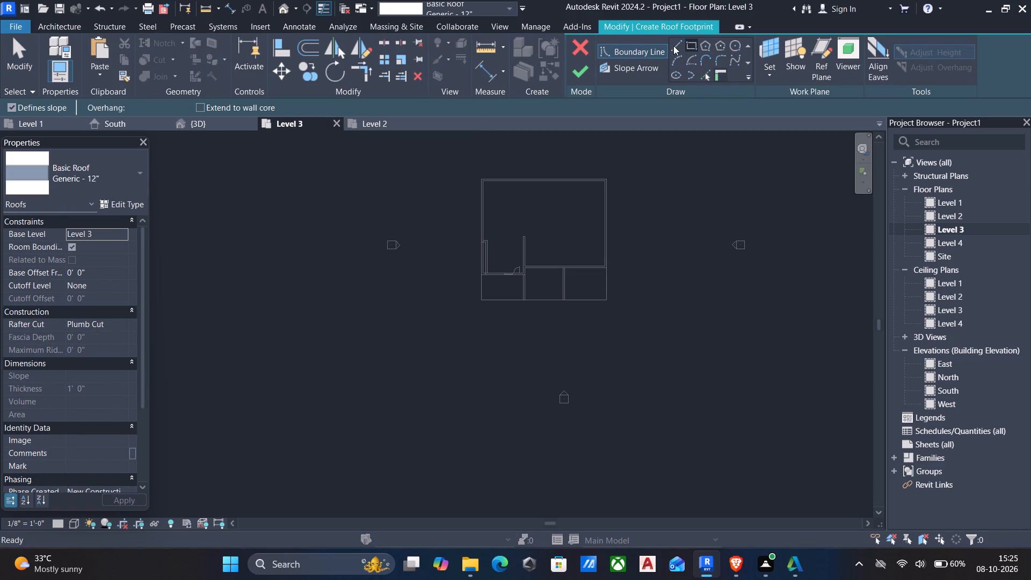
pyautogui.moveTo(190, 106); pyautogui.dragTo(16, 93)
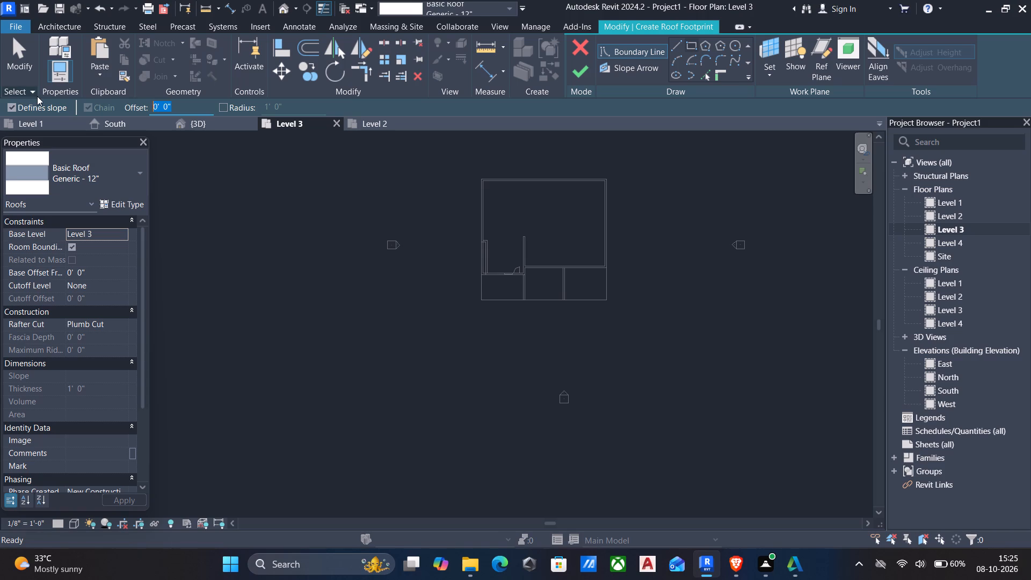
pyautogui.write("2'")
pyautogui.scroll(4, 485, 245)
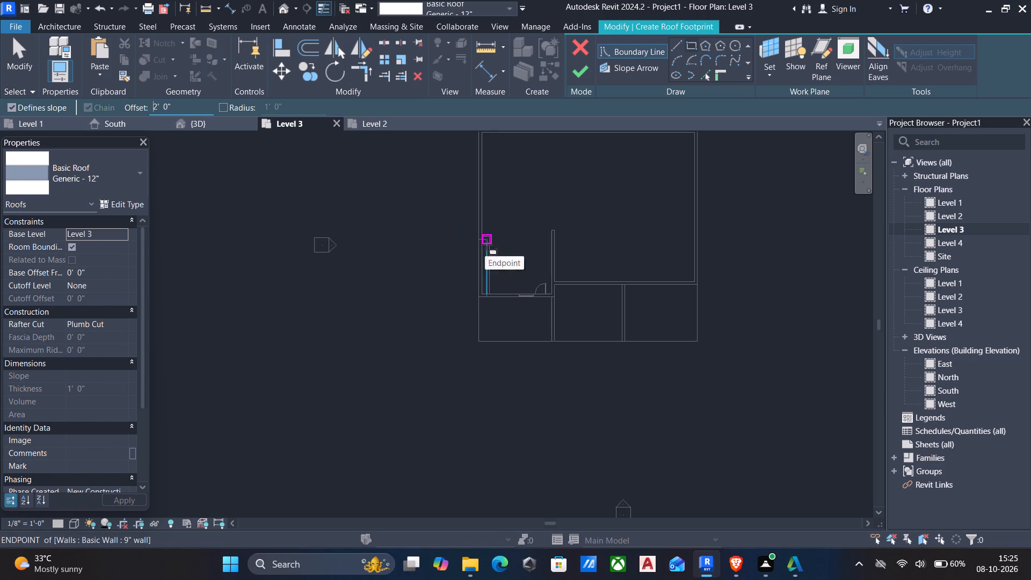
pyautogui.scroll(3, 495, 249)
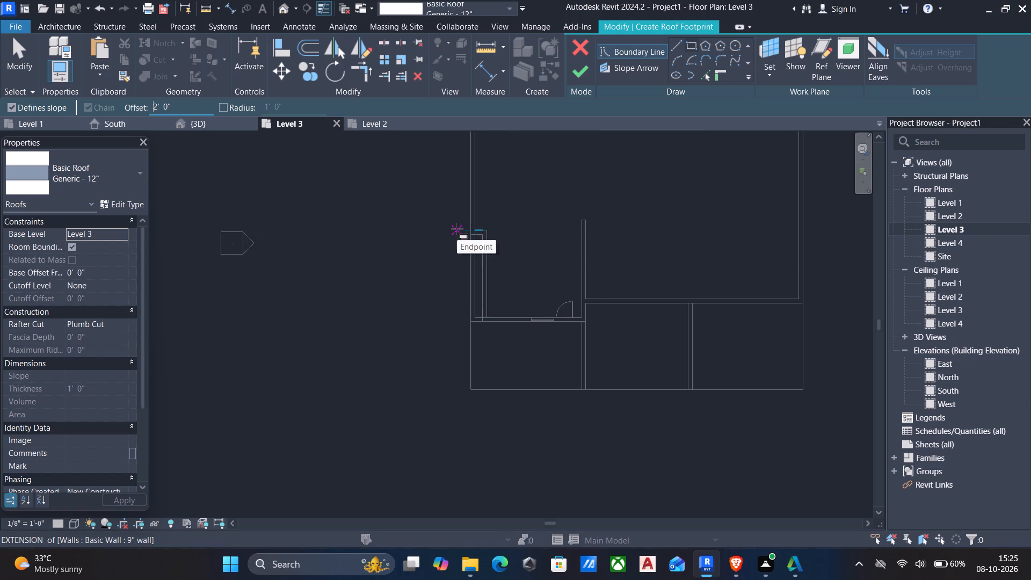
pyautogui.scroll(2, 474, 240)
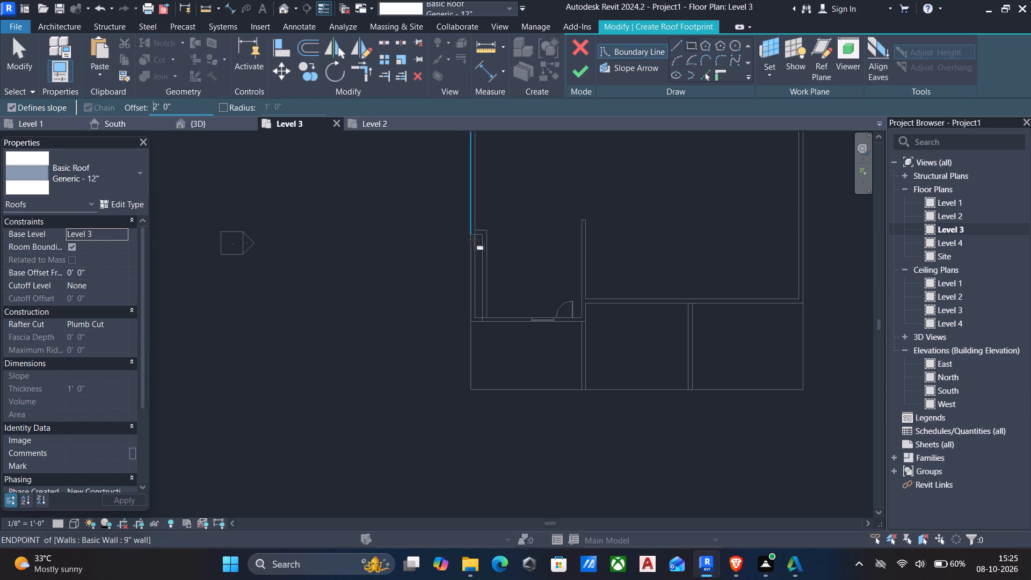
pyautogui.scroll(2, 474, 240)
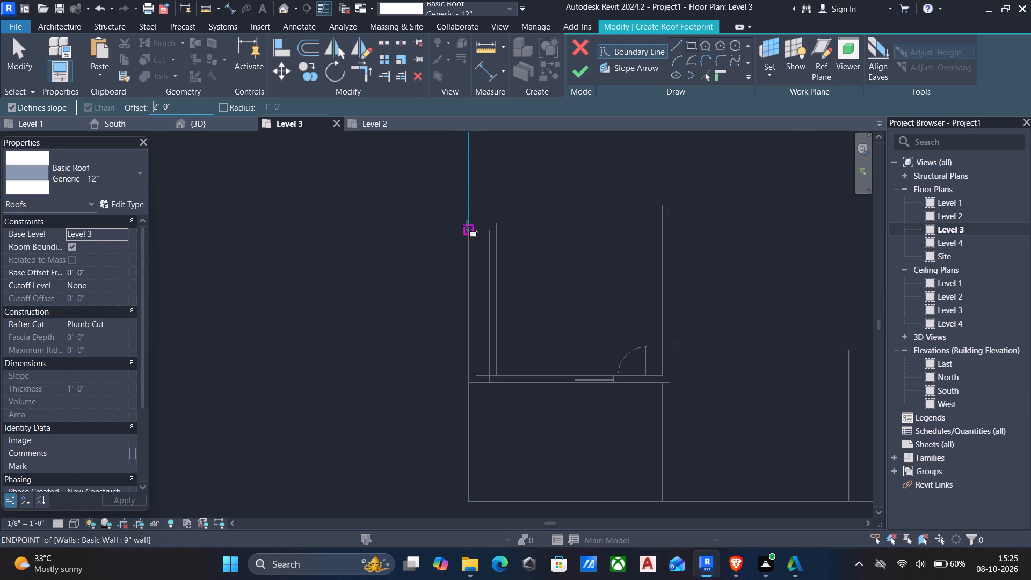
pyautogui.click(466, 228)
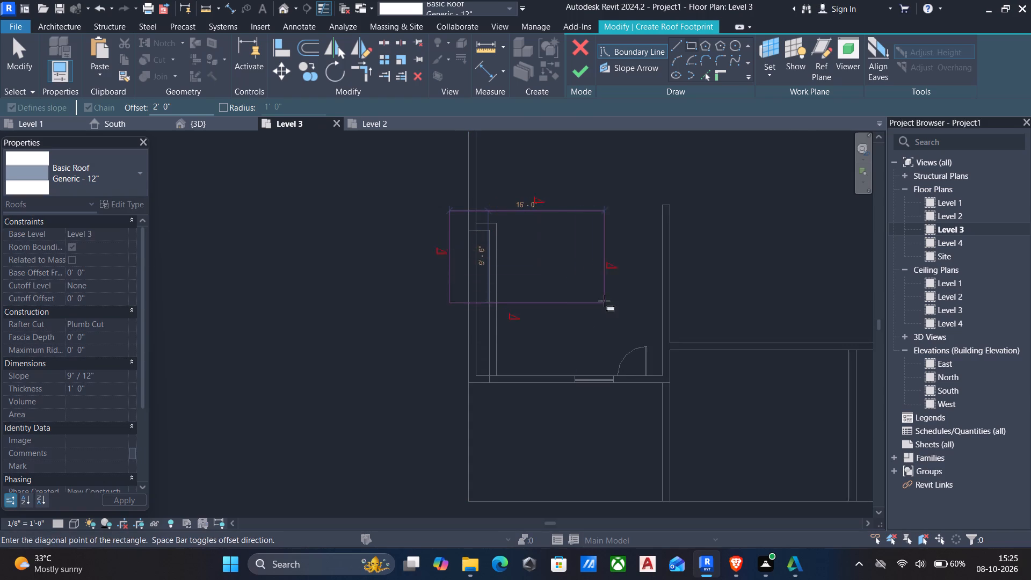
pyautogui.click(668, 385)
pyautogui.press('Escape')
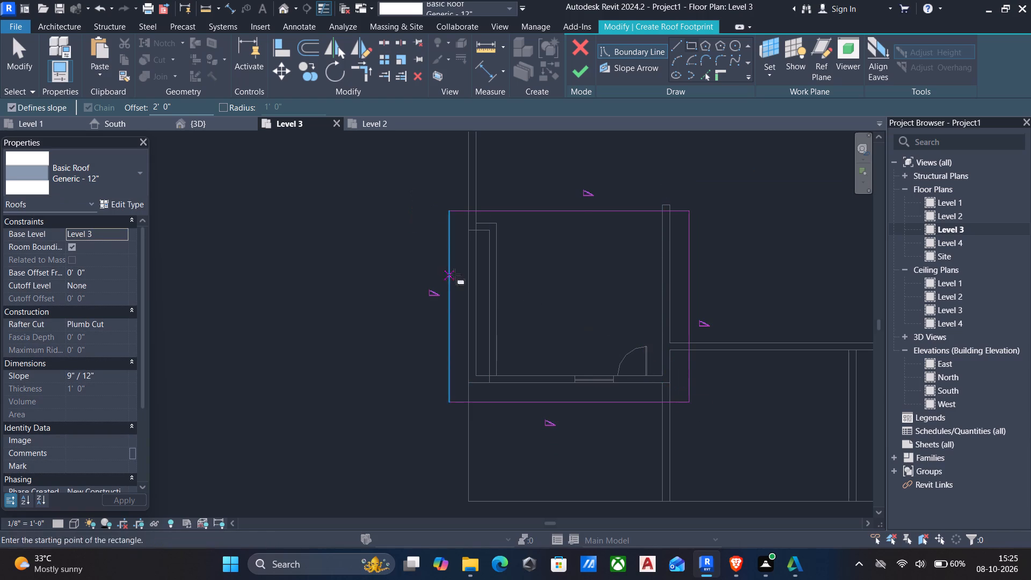
pyautogui.press('Escape')
# Remove the slope definition from the roof sketch's north and south boundary lines and finish the footprint roof as a gable.
pyautogui.click(584, 196)
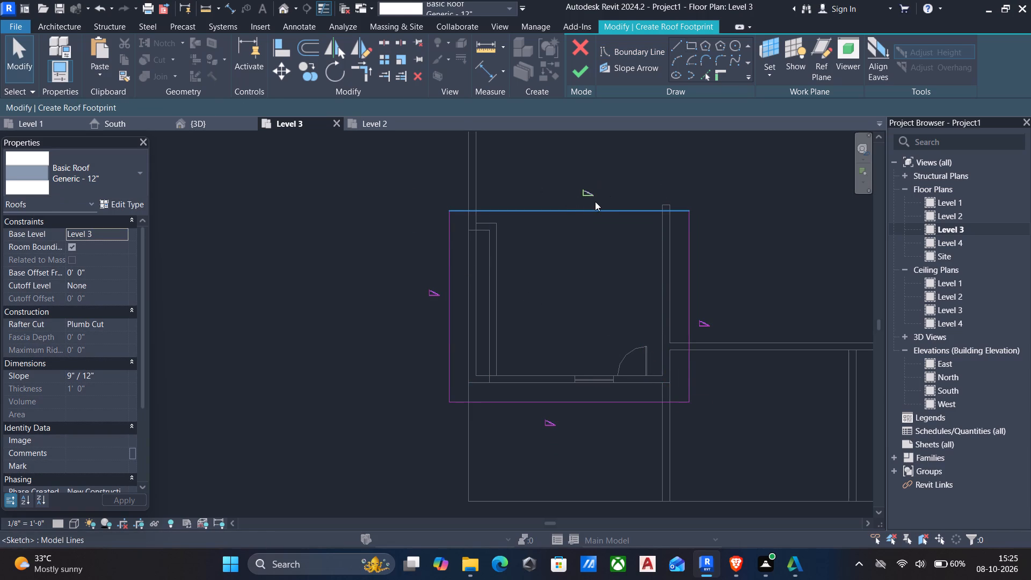
pyautogui.click(583, 208)
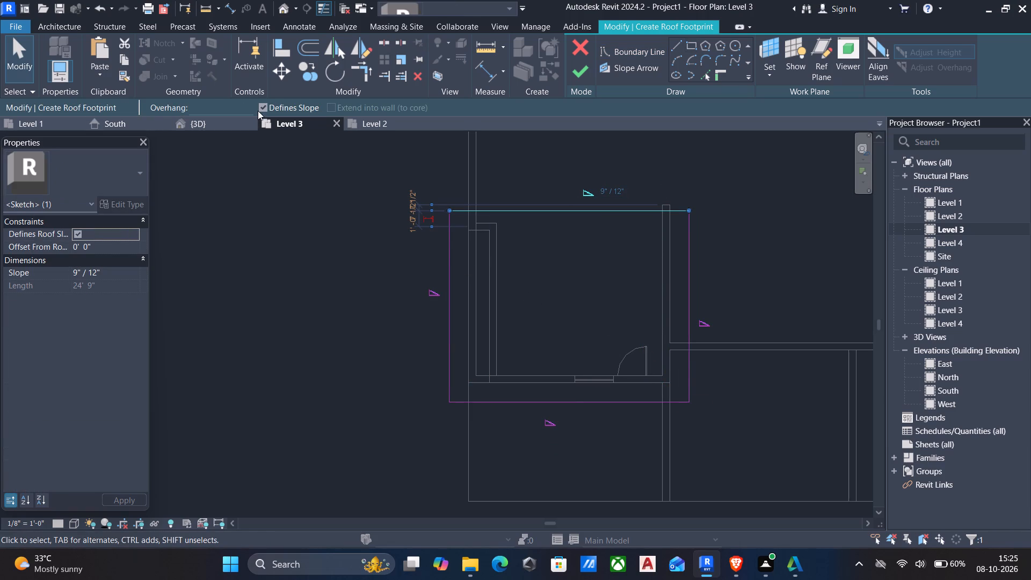
pyautogui.click(264, 105)
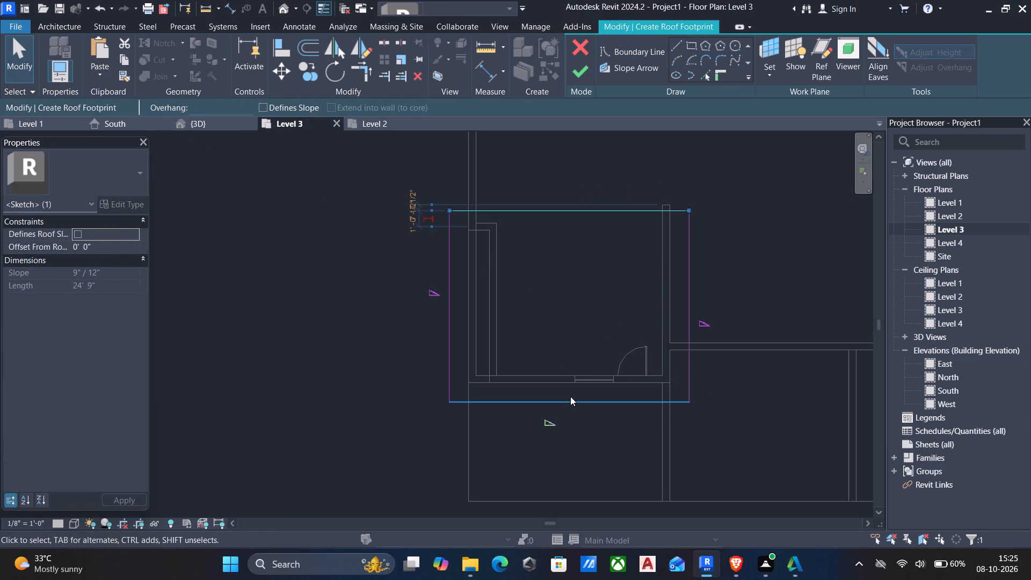
pyautogui.click(570, 396)
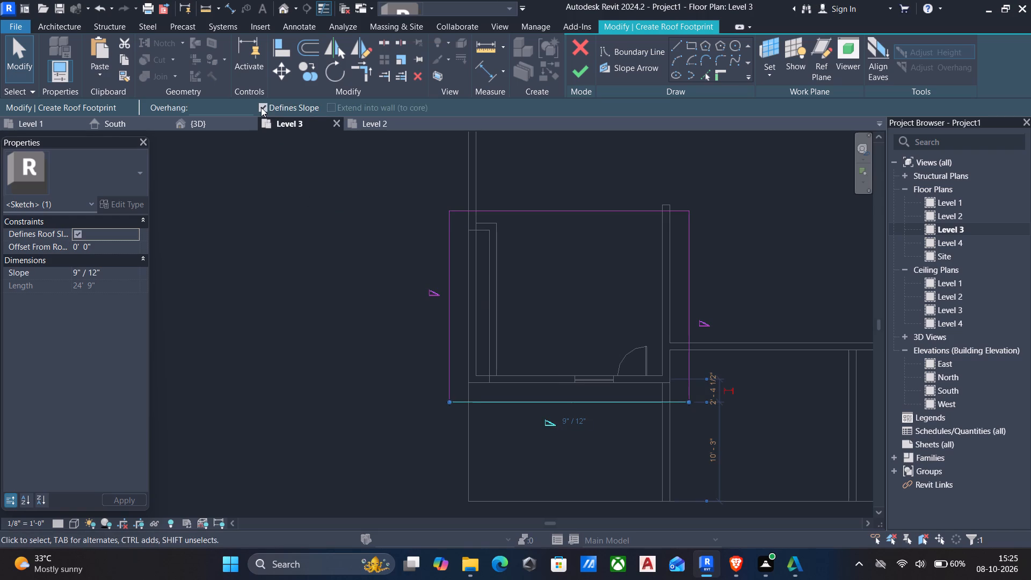
pyautogui.click(261, 107)
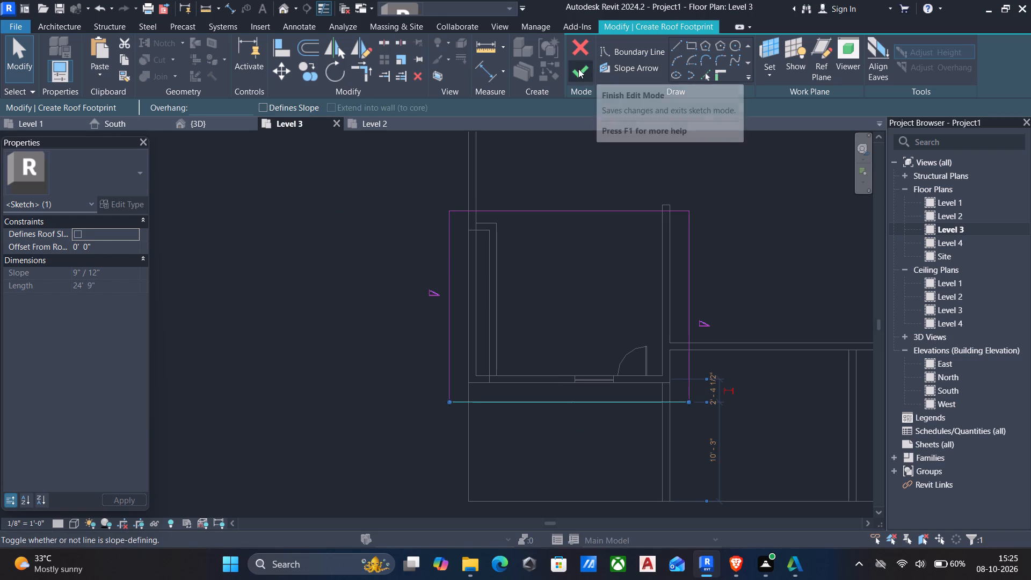
pyautogui.click(578, 69)
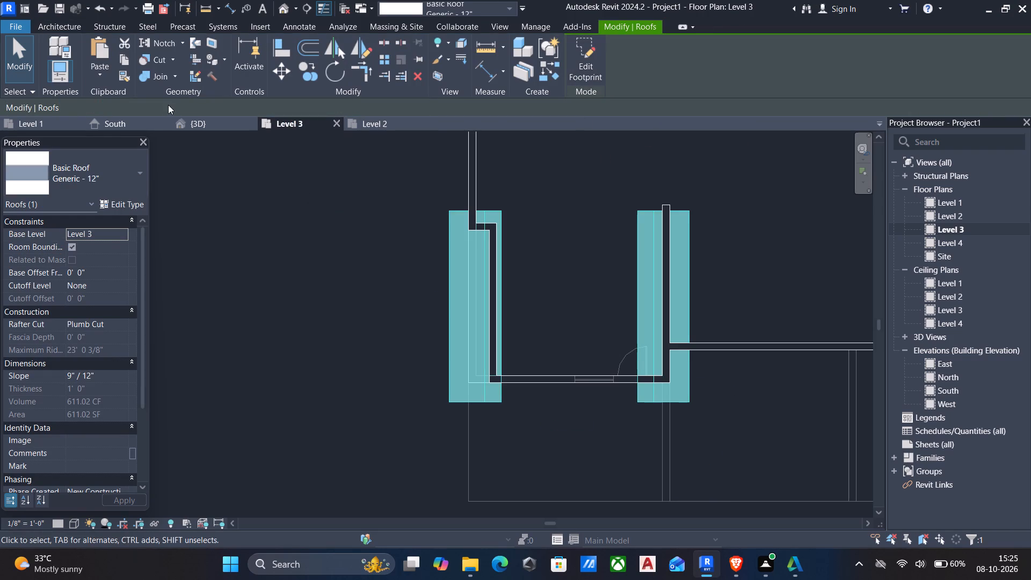
# In the 3D view, set the new gable roof's base level to Level 4.
pyautogui.click(203, 124)
pyautogui.scroll(-5, 413, 188)
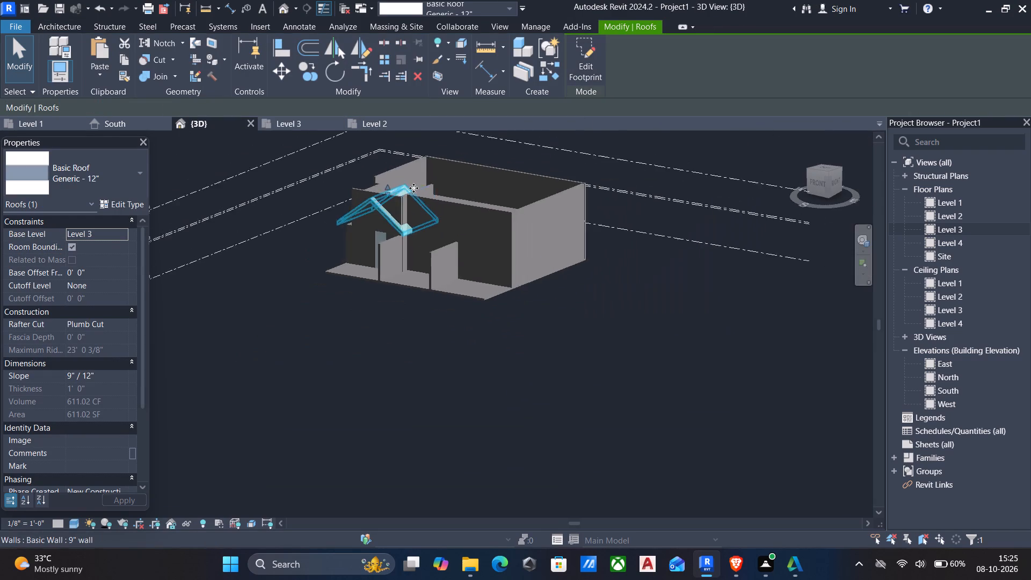
pyautogui.scroll(-1, 413, 188)
pyautogui.keyDown('shift'); pyautogui.moveTo(413, 188); pyautogui.dragTo(509, 157, button='middle'); pyautogui.keyUp('shift')
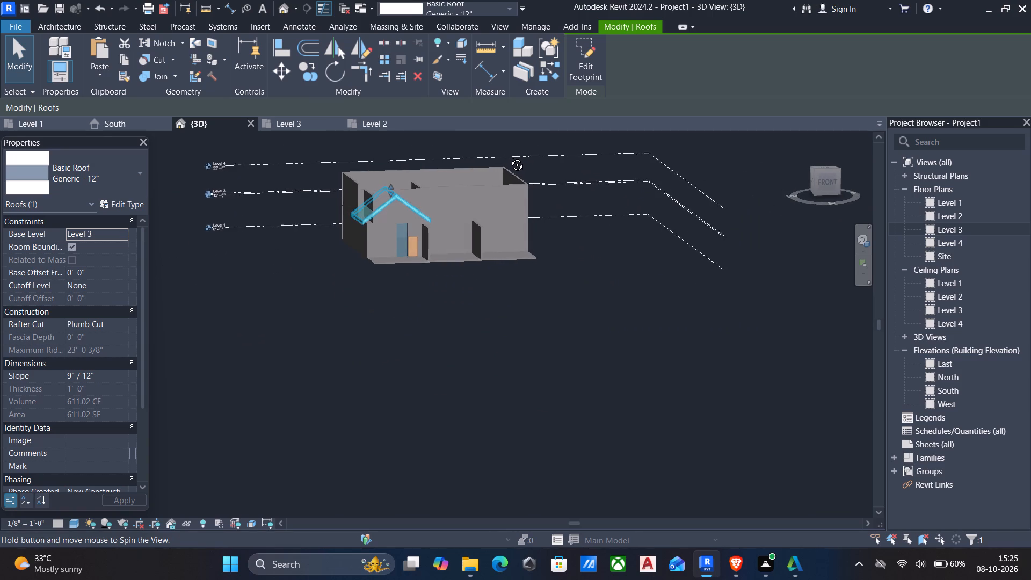
pyautogui.keyDown('shift'); pyautogui.moveTo(509, 157); pyautogui.dragTo(420, 189, button='middle'); pyautogui.keyUp('shift')
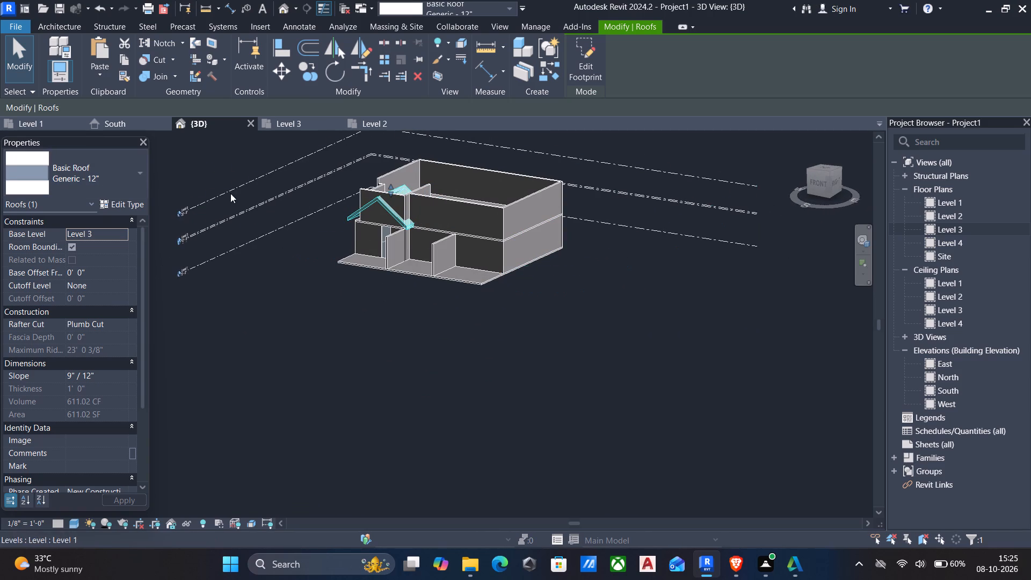
pyautogui.click(114, 243)
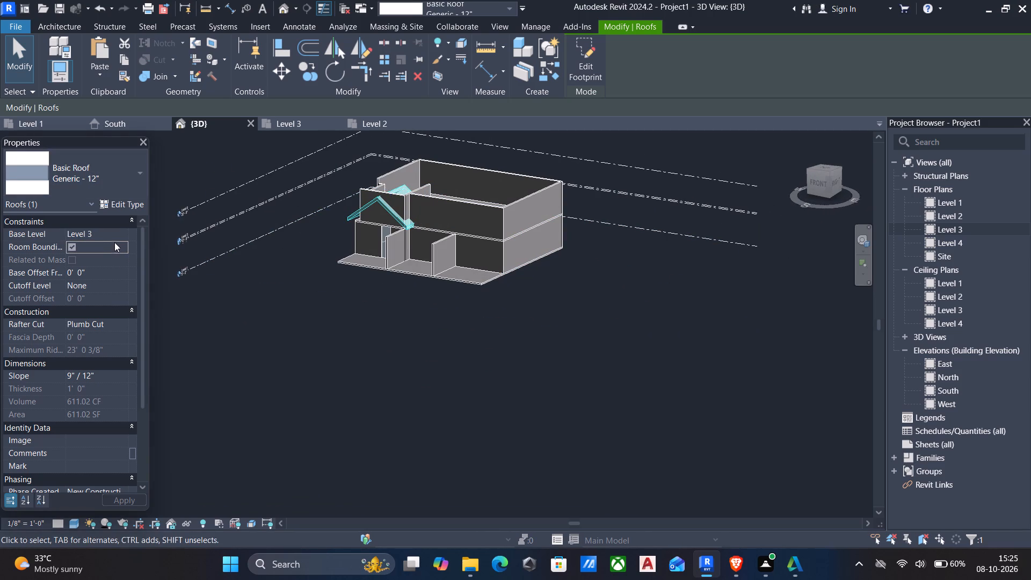
pyautogui.click(115, 241)
pyautogui.click(117, 235)
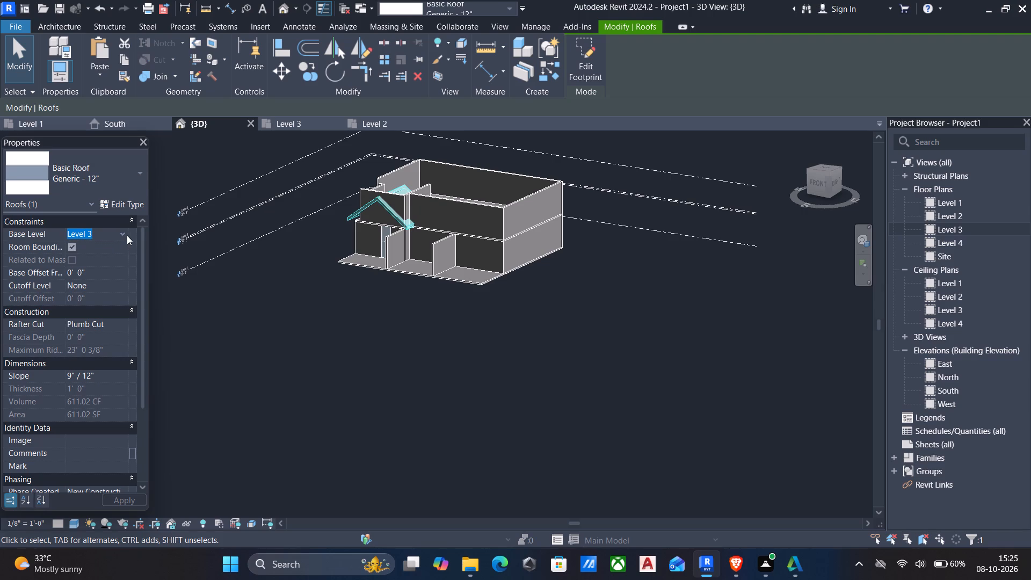
pyautogui.click(124, 235)
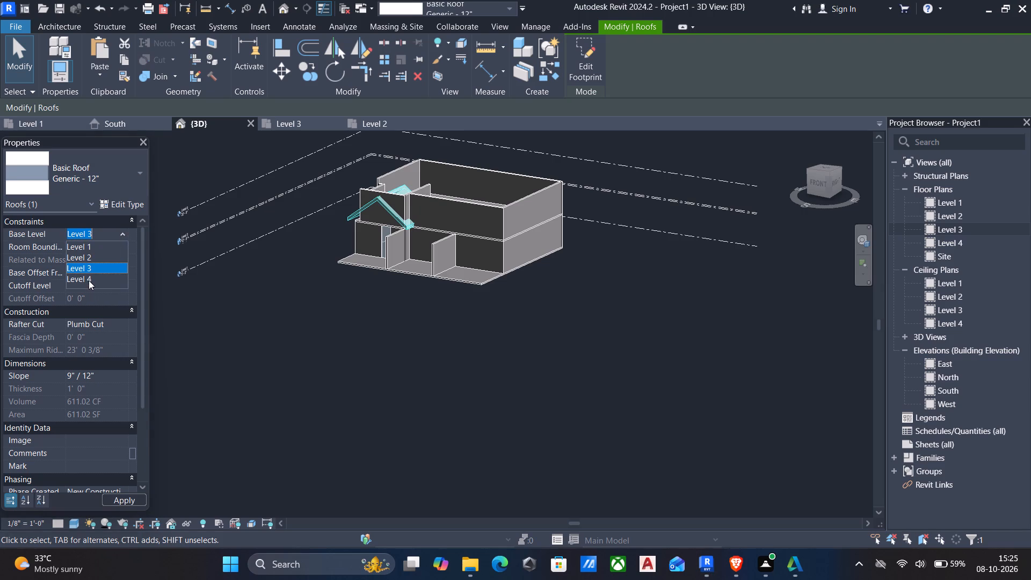
pyautogui.click(89, 280)
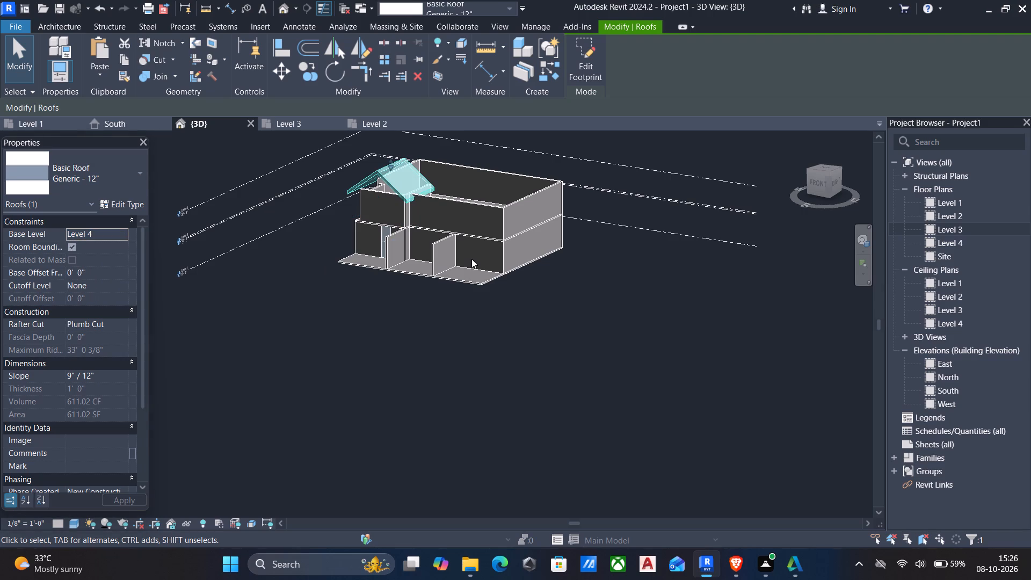
# Delete the long Level 3 front wall east of the gable-roofed room.
pyautogui.scroll(-1, 471, 259)
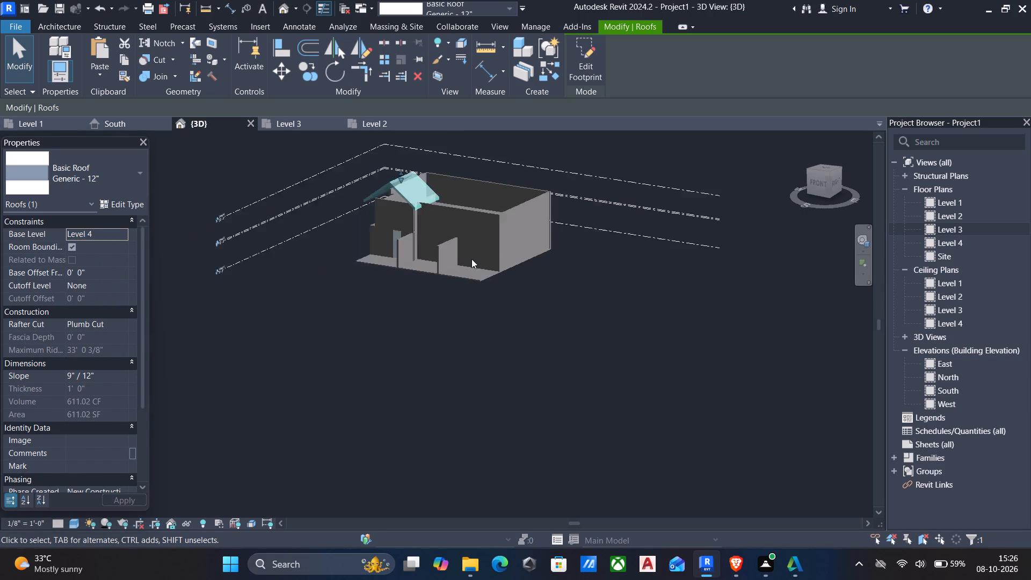
pyautogui.scroll(-2, 471, 259)
pyautogui.keyDown('shift'); pyautogui.moveTo(471, 259); pyautogui.dragTo(496, 252, button='middle'); pyautogui.keyUp('shift')
pyautogui.scroll(7, 365, 190)
pyautogui.scroll(6, 487, 253)
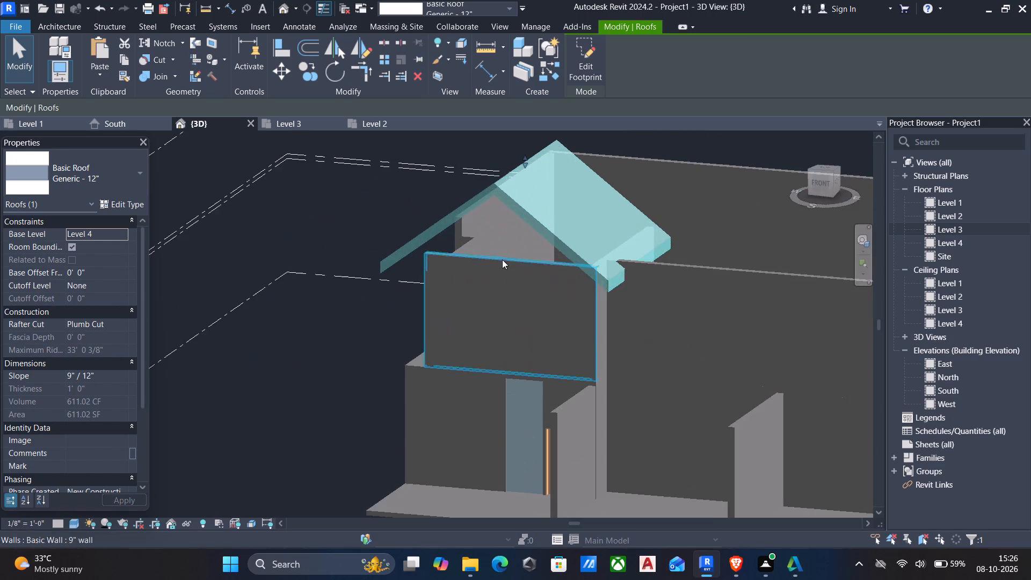
pyautogui.scroll(-1, 517, 259)
pyautogui.keyDown('shift'); pyautogui.moveTo(521, 267); pyautogui.dragTo(562, 240, button='middle'); pyautogui.keyUp('shift')
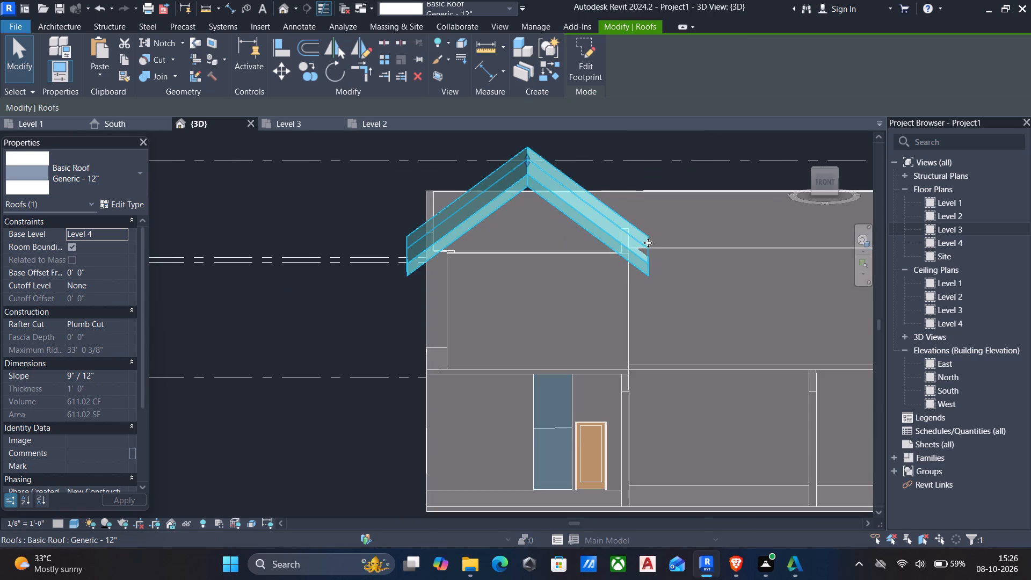
pyautogui.press('Escape')
pyautogui.click(727, 252)
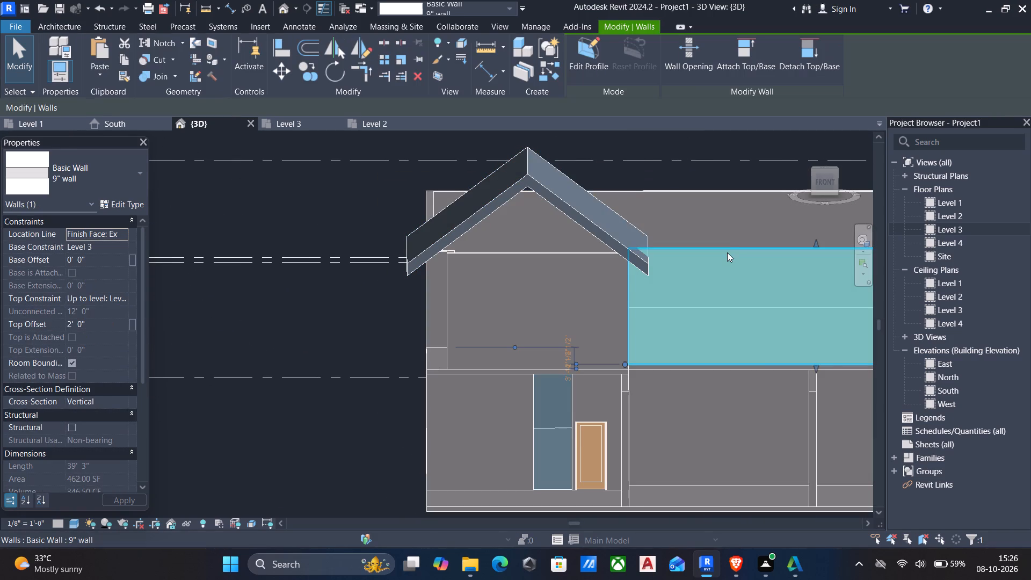
pyautogui.press('Delete')
# Attach the top of the Level 3 front wall under the gable to the Generic - 12" roof.
pyautogui.scroll(-1, 491, 238)
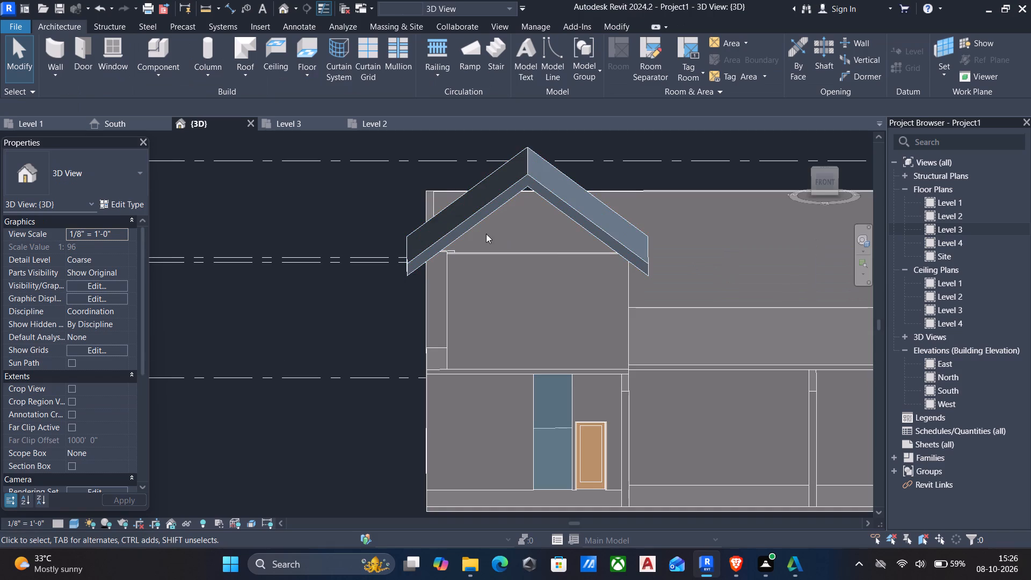
pyautogui.scroll(-2, 486, 234)
pyautogui.keyDown('shift'); pyautogui.moveTo(478, 229); pyautogui.dragTo(604, 196, button='middle'); pyautogui.keyUp('shift')
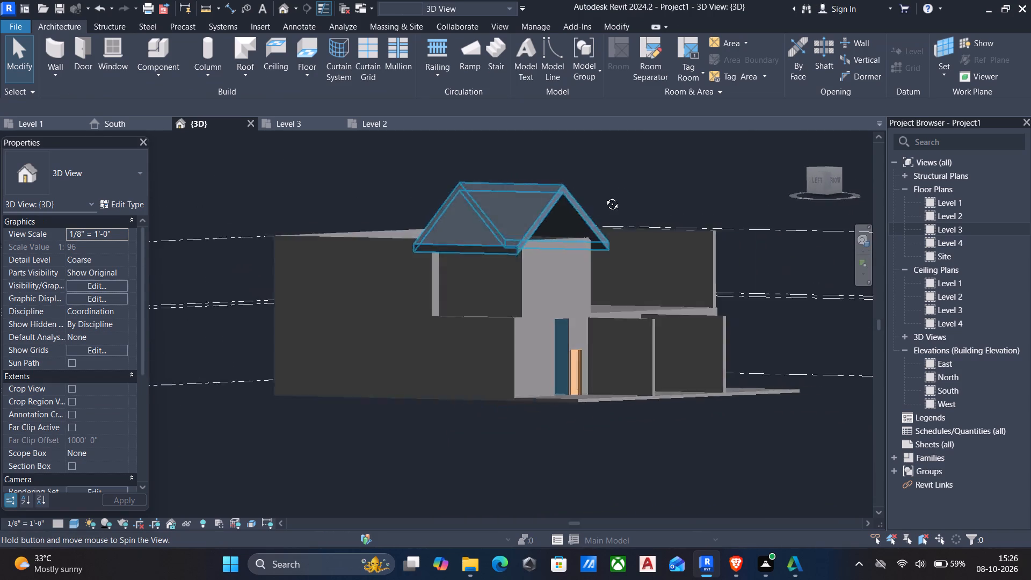
pyautogui.keyDown('shift'); pyautogui.moveTo(604, 196); pyautogui.dragTo(453, 251, button='middle'); pyautogui.keyUp('shift')
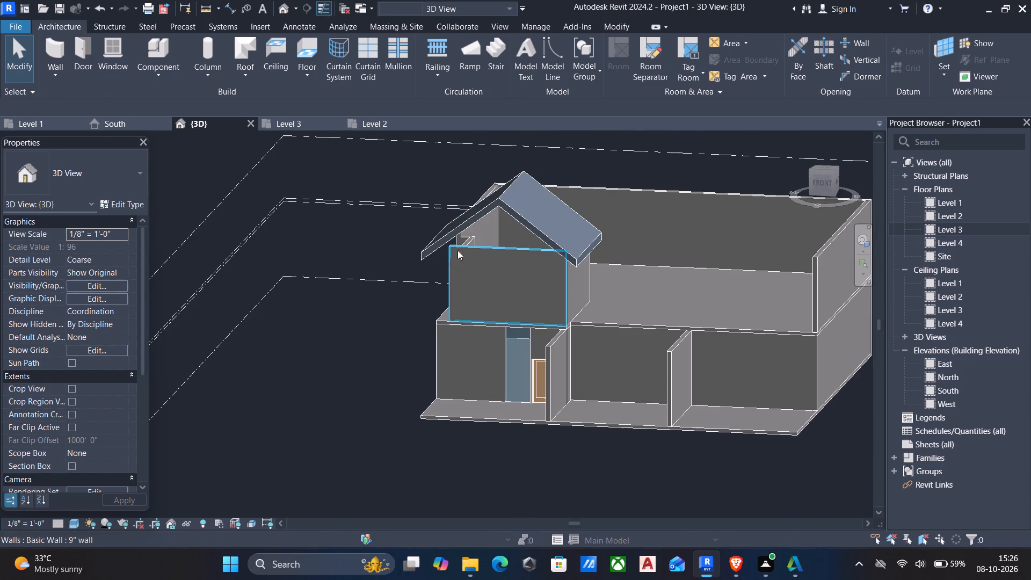
pyautogui.click(490, 251)
pyautogui.scroll(-2, 498, 273)
pyautogui.keyDown('shift'); pyautogui.moveTo(500, 278); pyautogui.dragTo(825, 300, button='middle'); pyautogui.keyUp('shift')
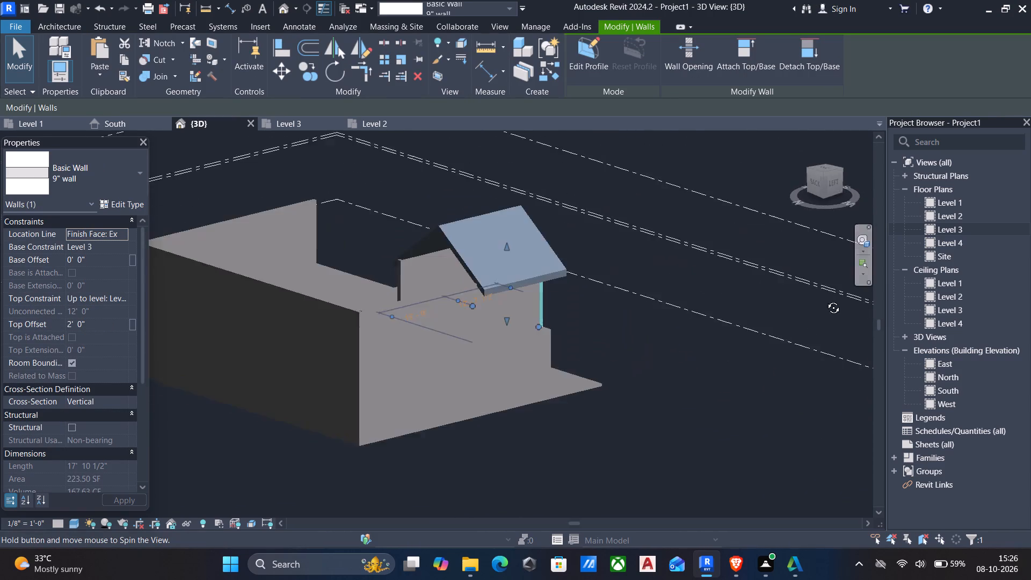
pyautogui.keyDown('shift'); pyautogui.moveTo(825, 300); pyautogui.dragTo(591, 292, button='middle'); pyautogui.keyUp('shift')
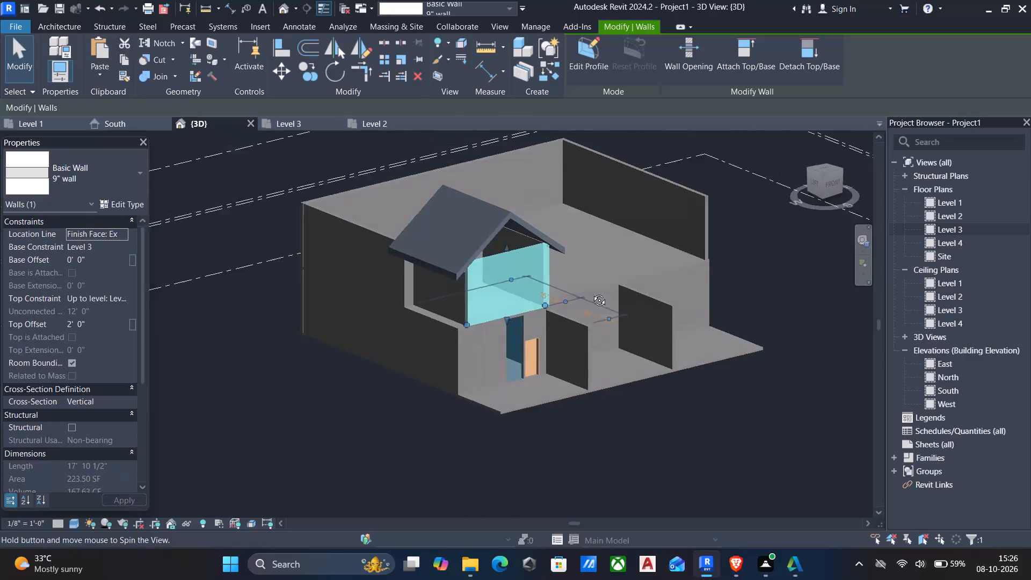
pyautogui.keyDown('shift'); pyautogui.moveTo(591, 292); pyautogui.dragTo(590, 291, button='middle'); pyautogui.keyUp('shift')
pyautogui.scroll(1, 590, 291)
pyautogui.click(750, 54)
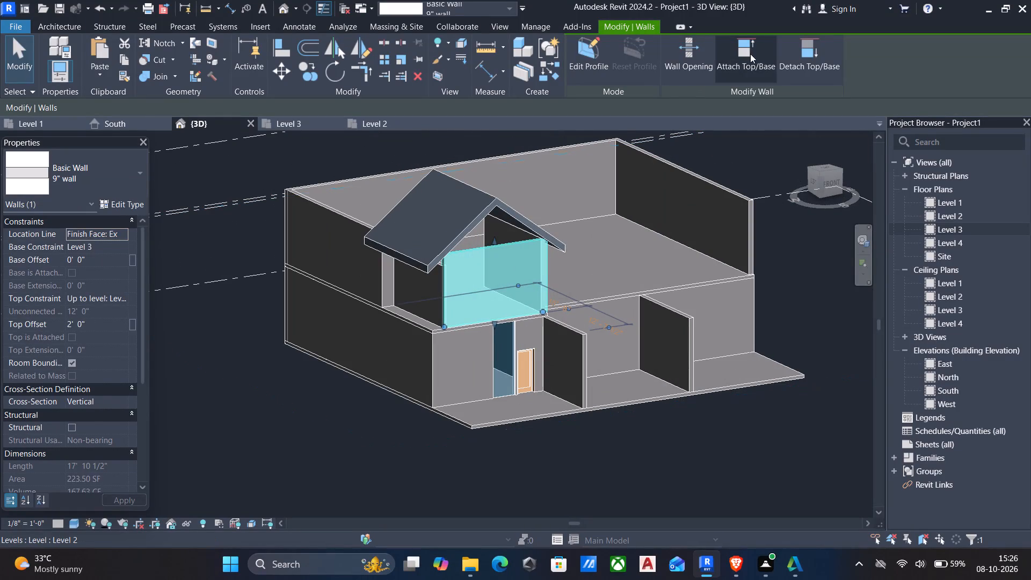
pyautogui.click(481, 216)
pyautogui.scroll(-2, 487, 218)
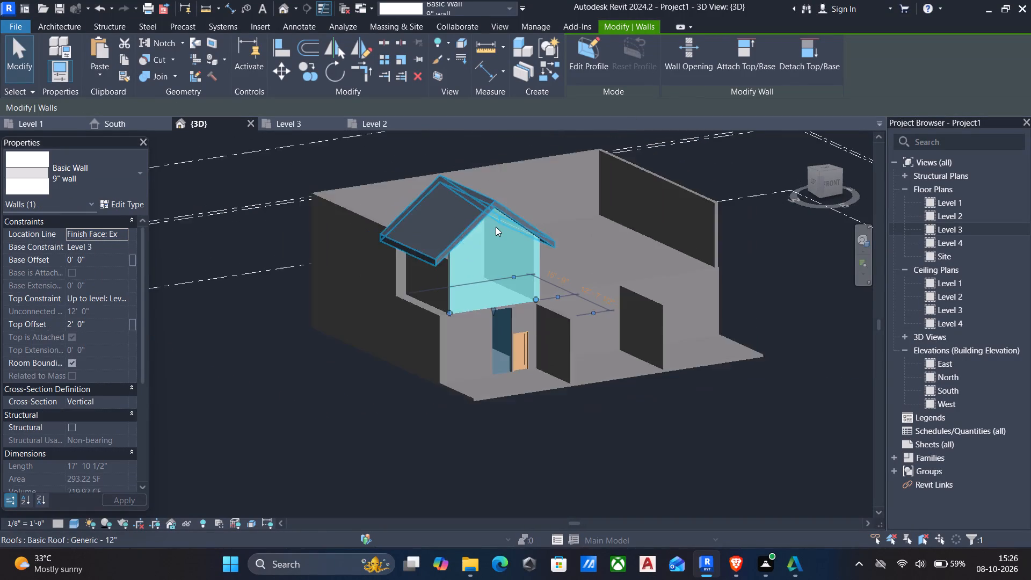
pyautogui.scroll(-4, 496, 227)
pyautogui.press('Escape')
# Examine the gable roof and its attached front wall from the southeast and the front.
pyautogui.keyDown('shift'); pyautogui.moveTo(497, 229); pyautogui.dragTo(334, 237, button='middle'); pyautogui.keyUp('shift')
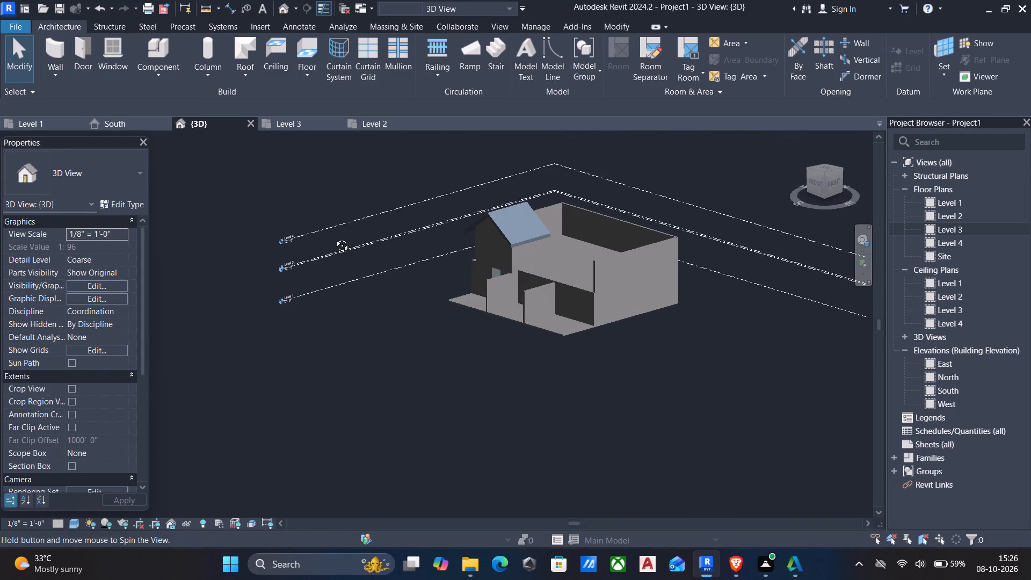
pyautogui.keyDown('shift'); pyautogui.moveTo(334, 237); pyautogui.dragTo(438, 190, button='middle'); pyautogui.keyUp('shift')
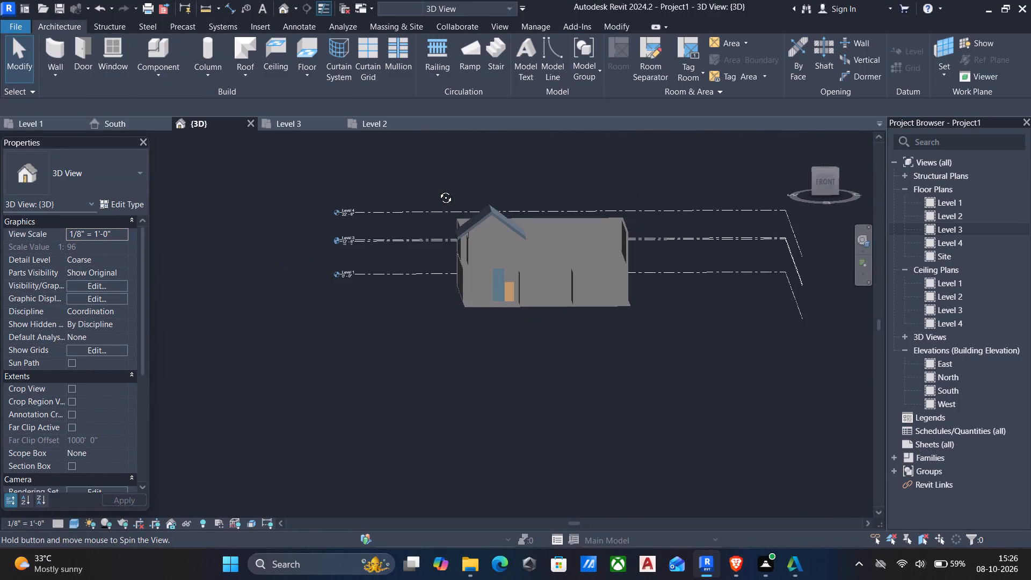
pyautogui.keyDown('shift'); pyautogui.moveTo(438, 190); pyautogui.dragTo(427, 192, button='middle'); pyautogui.keyUp('shift')
pyautogui.scroll(7, 492, 229)
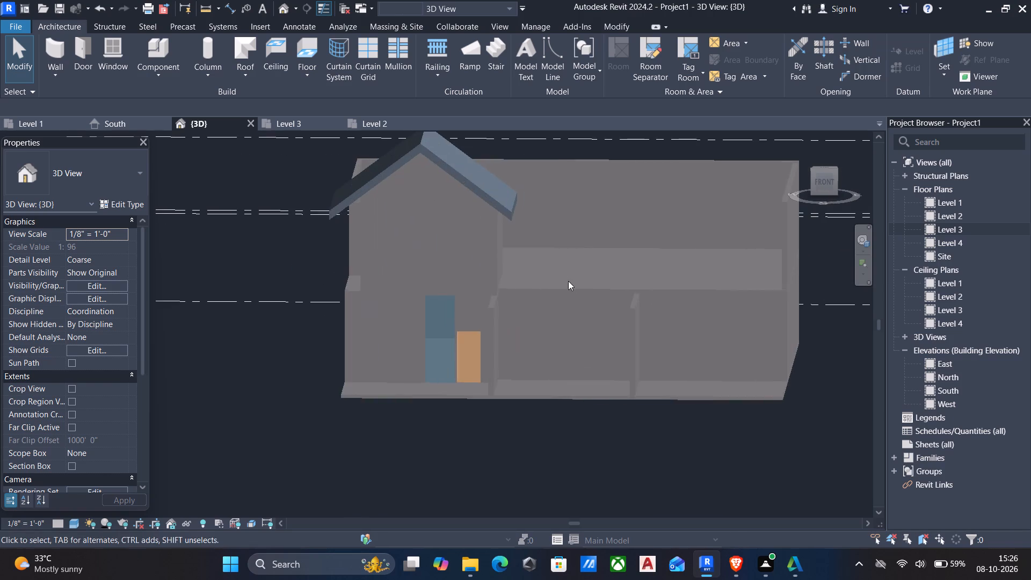
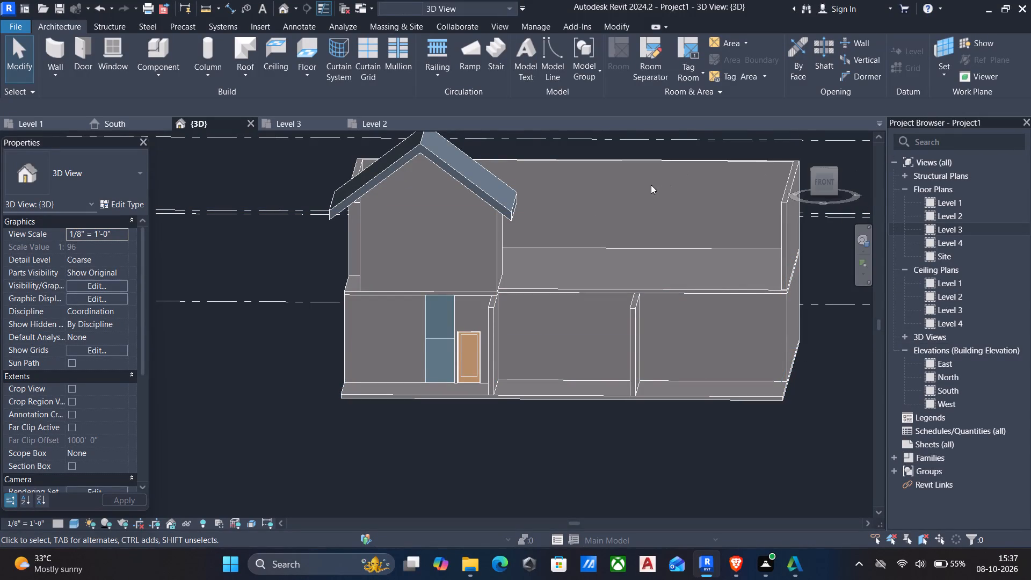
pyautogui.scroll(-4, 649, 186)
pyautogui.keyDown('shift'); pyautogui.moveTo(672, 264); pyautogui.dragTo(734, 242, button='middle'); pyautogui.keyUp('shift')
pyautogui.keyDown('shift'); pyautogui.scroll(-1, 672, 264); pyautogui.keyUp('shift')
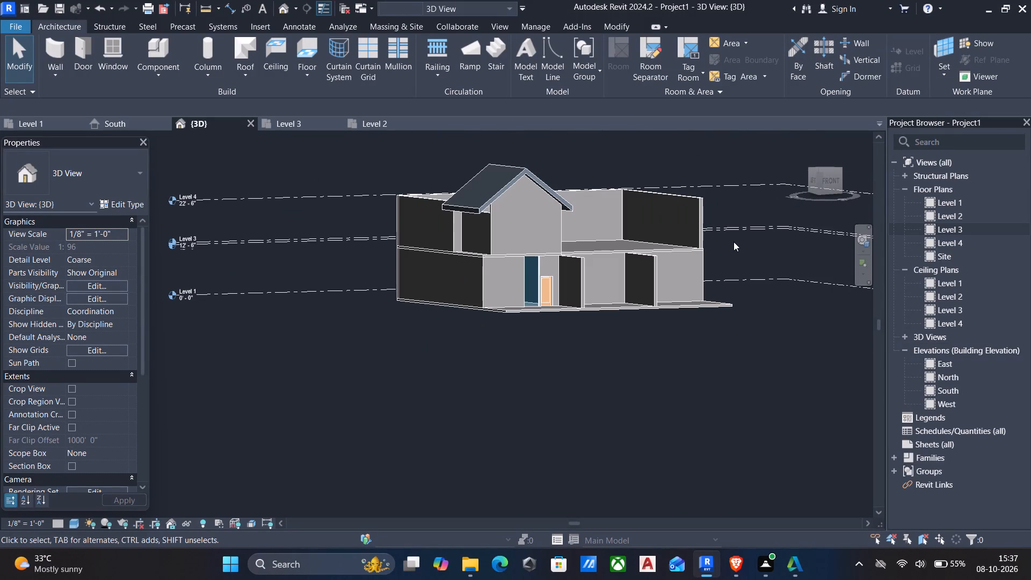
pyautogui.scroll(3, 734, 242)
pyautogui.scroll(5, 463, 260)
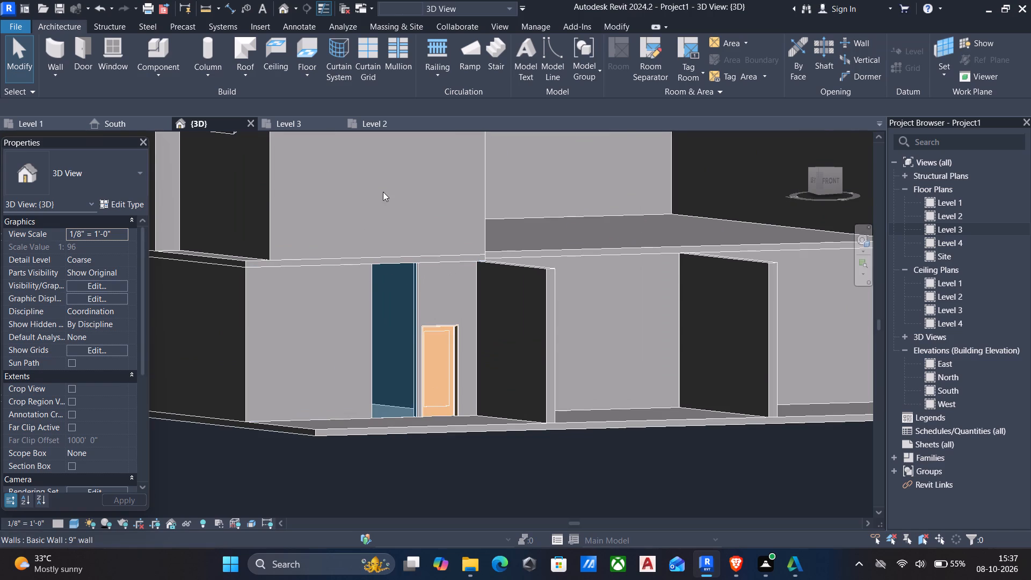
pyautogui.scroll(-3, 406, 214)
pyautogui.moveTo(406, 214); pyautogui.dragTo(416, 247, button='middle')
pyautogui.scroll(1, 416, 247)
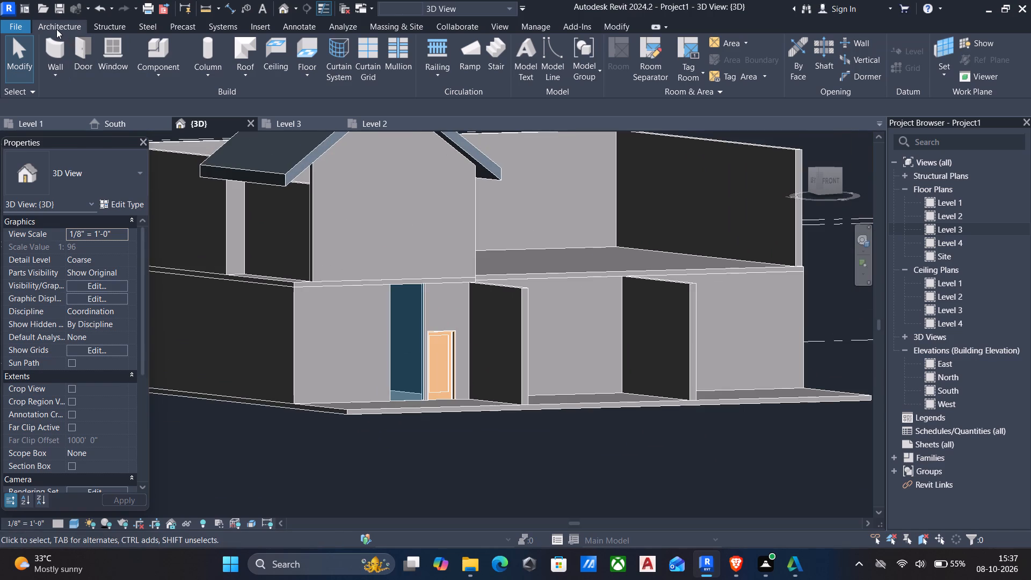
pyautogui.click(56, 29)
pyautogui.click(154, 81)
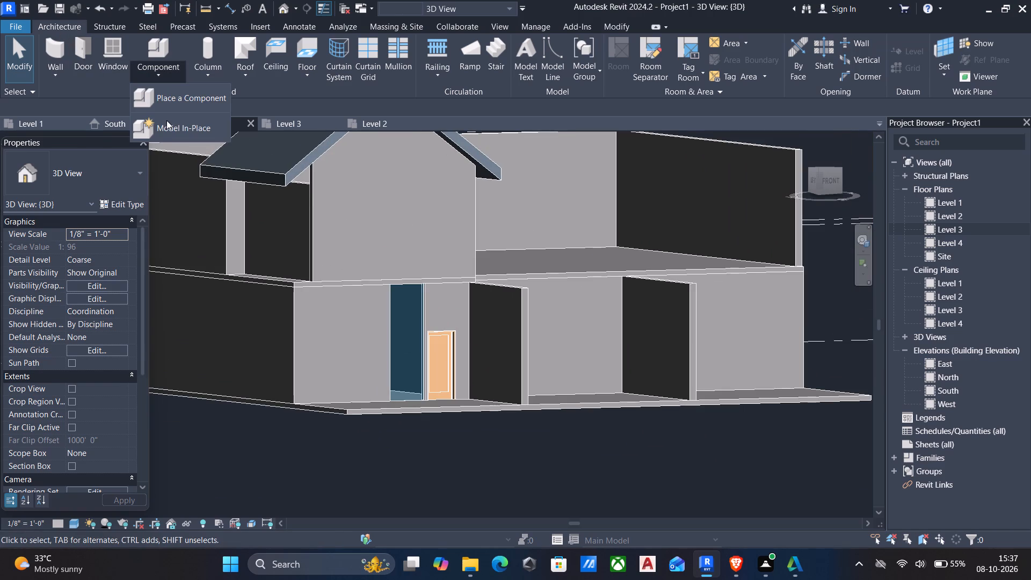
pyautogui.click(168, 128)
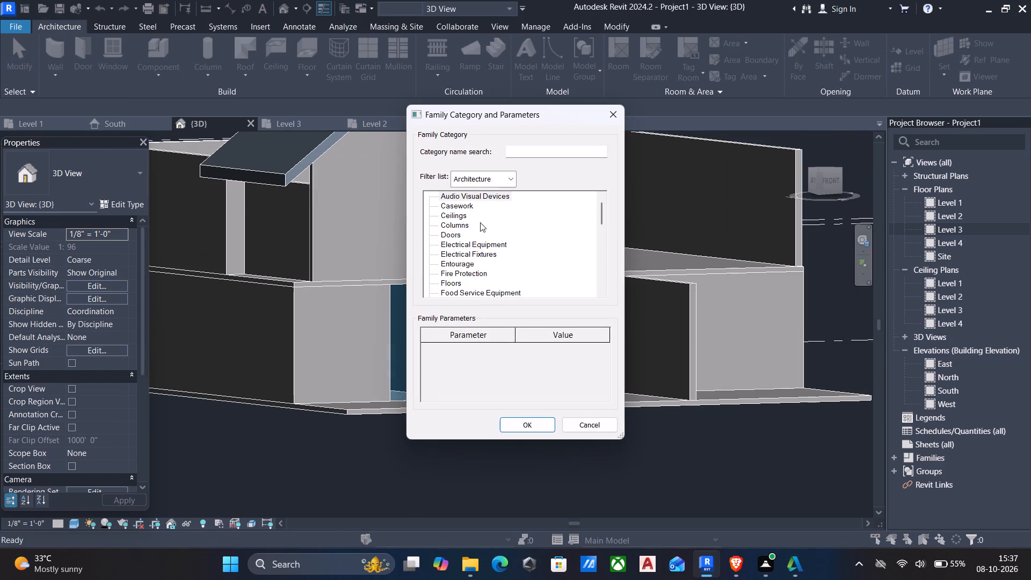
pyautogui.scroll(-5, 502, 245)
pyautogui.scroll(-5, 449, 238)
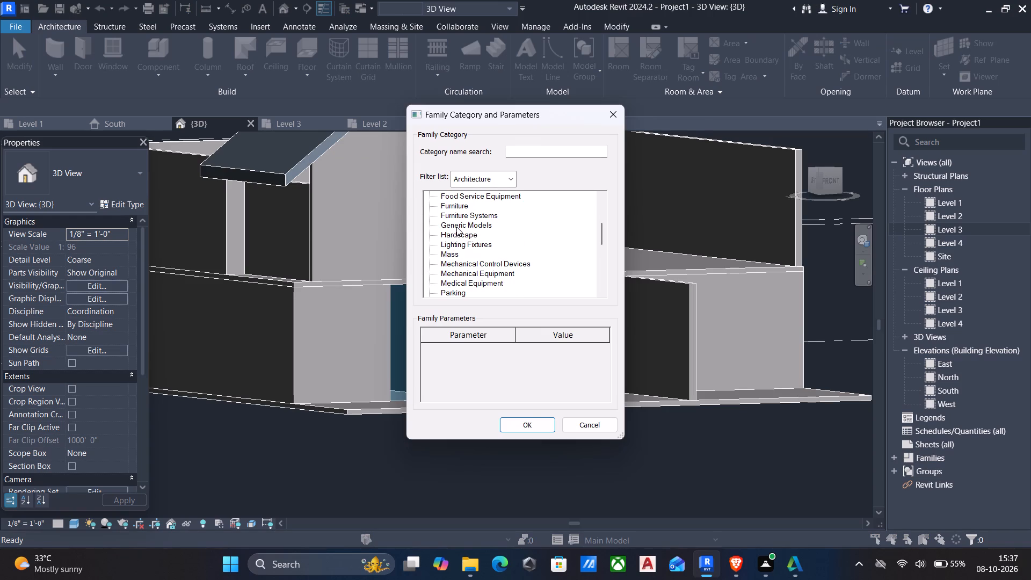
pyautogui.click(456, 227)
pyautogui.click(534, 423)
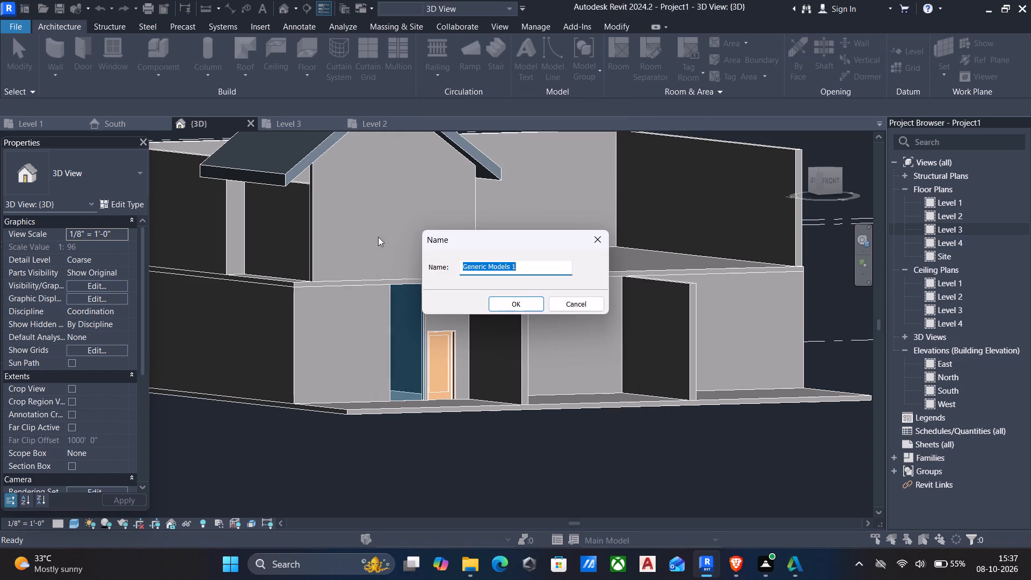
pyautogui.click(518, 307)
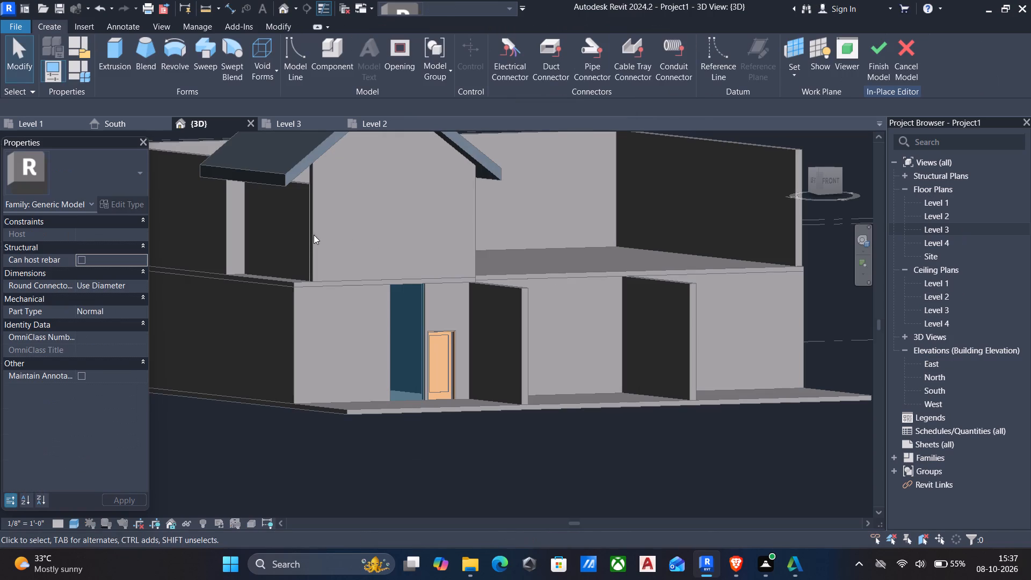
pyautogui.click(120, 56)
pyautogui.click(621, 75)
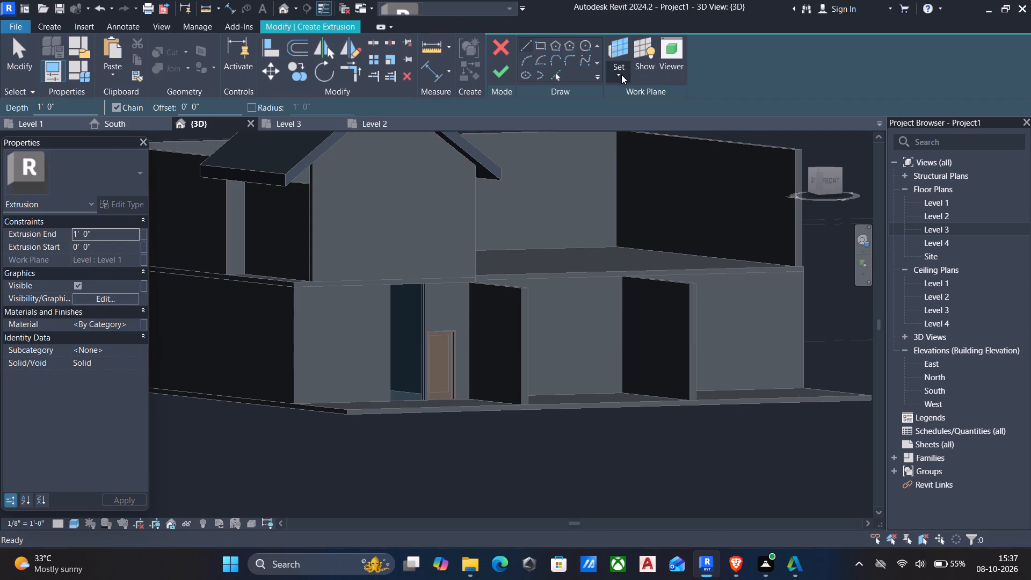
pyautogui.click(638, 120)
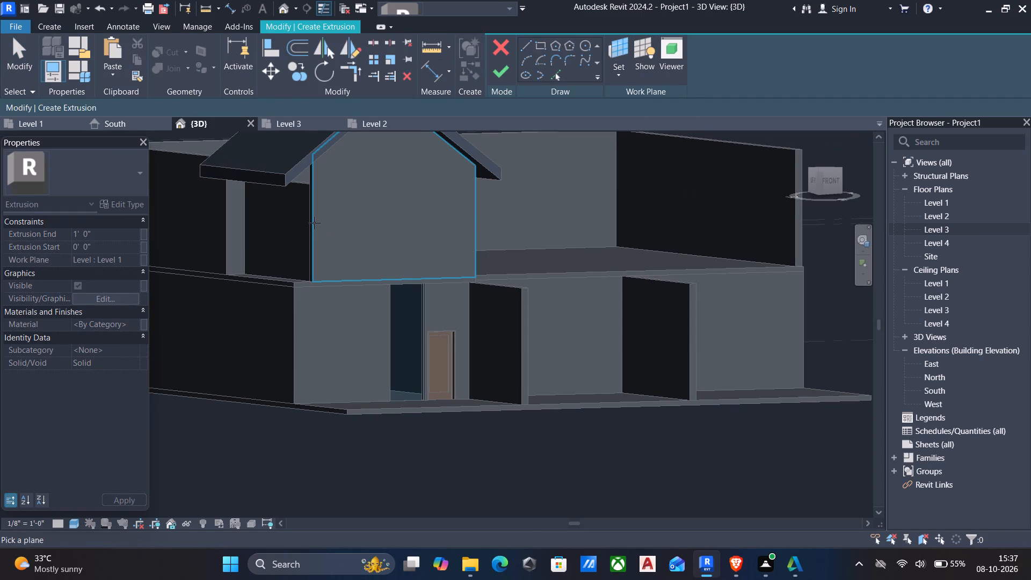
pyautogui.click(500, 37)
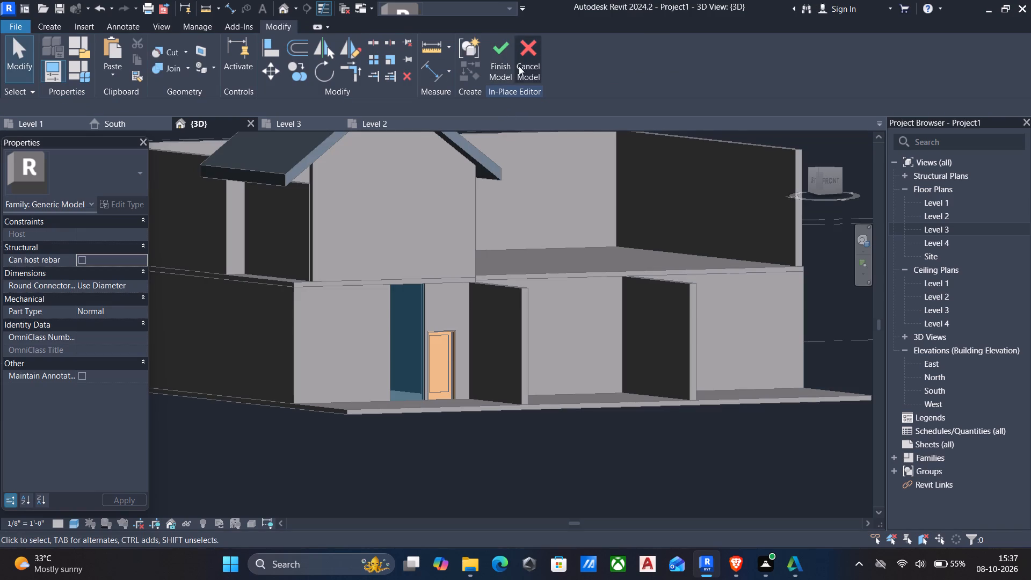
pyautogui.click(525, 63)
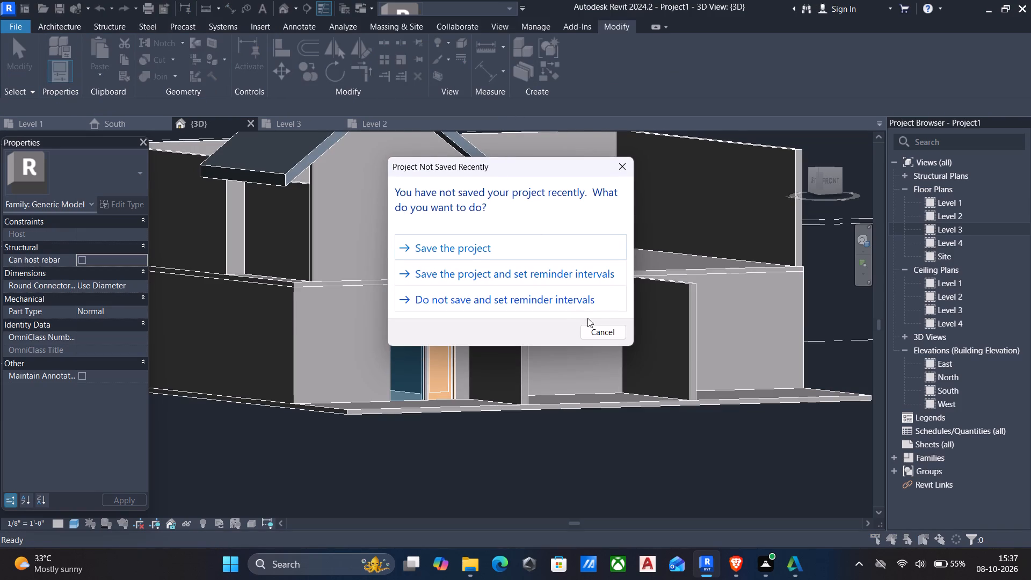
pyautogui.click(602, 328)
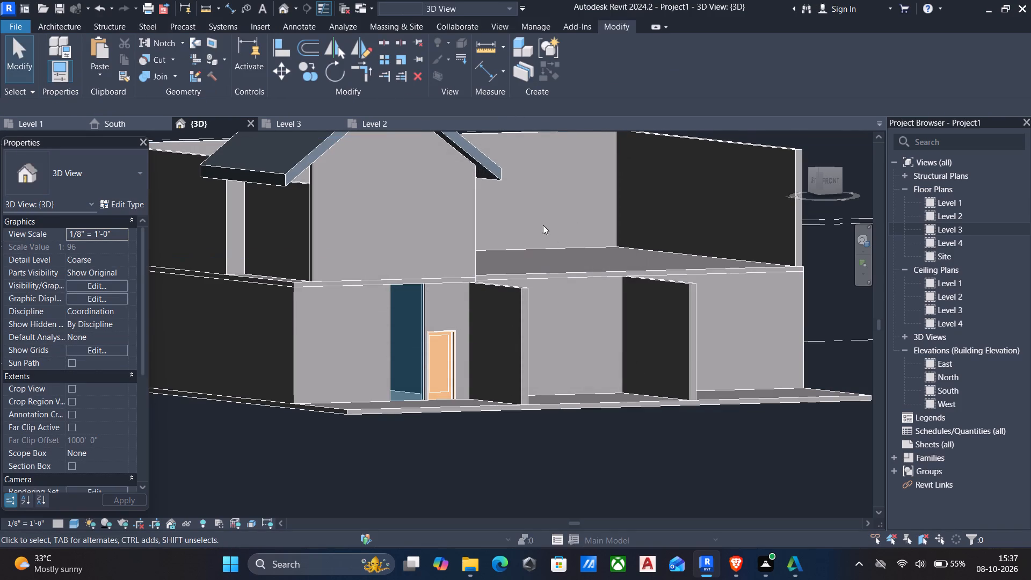
# On the Level 3 plan, draw a Curtain Wall 1 segment about 6'-0" long within the front wall of the gable-roofed room.
pyautogui.scroll(-4, 542, 225)
pyautogui.keyDown('shift'); pyautogui.moveTo(542, 225); pyautogui.dragTo(461, 250, button='middle'); pyautogui.keyUp('shift')
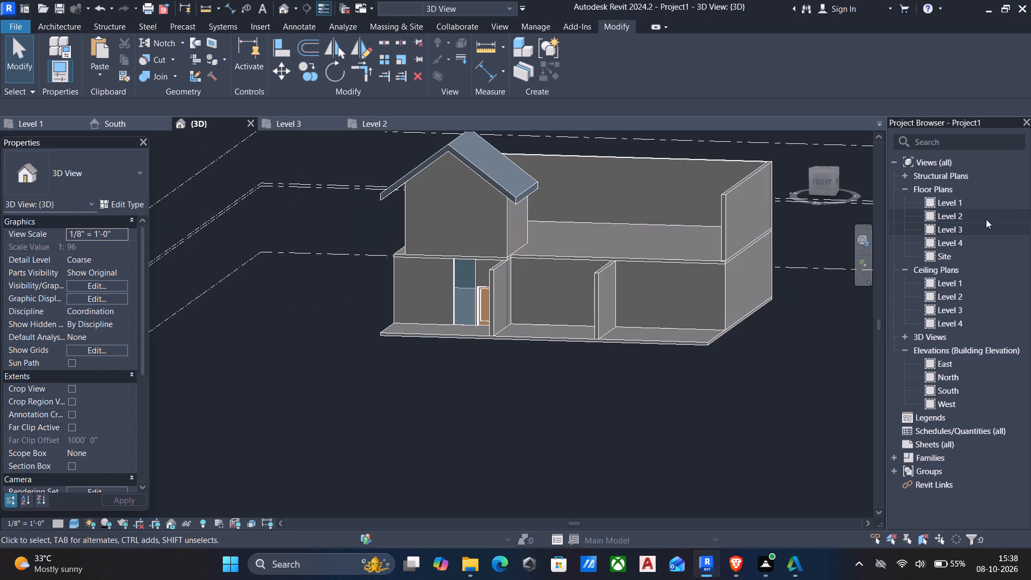
pyautogui.doubleClick(962, 229)
pyautogui.scroll(3, 538, 381)
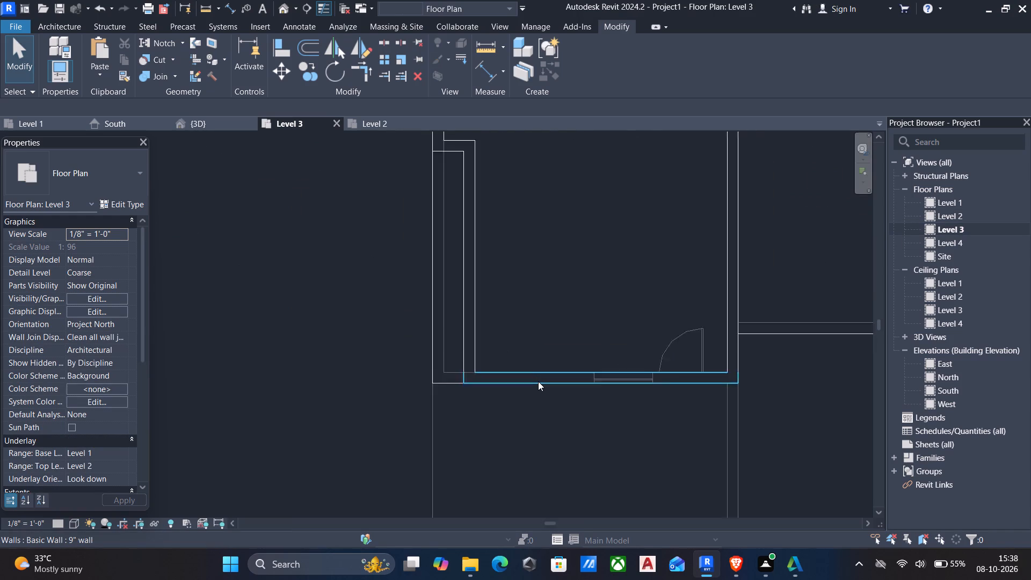
pyautogui.scroll(2, 538, 381)
pyautogui.write('wa')
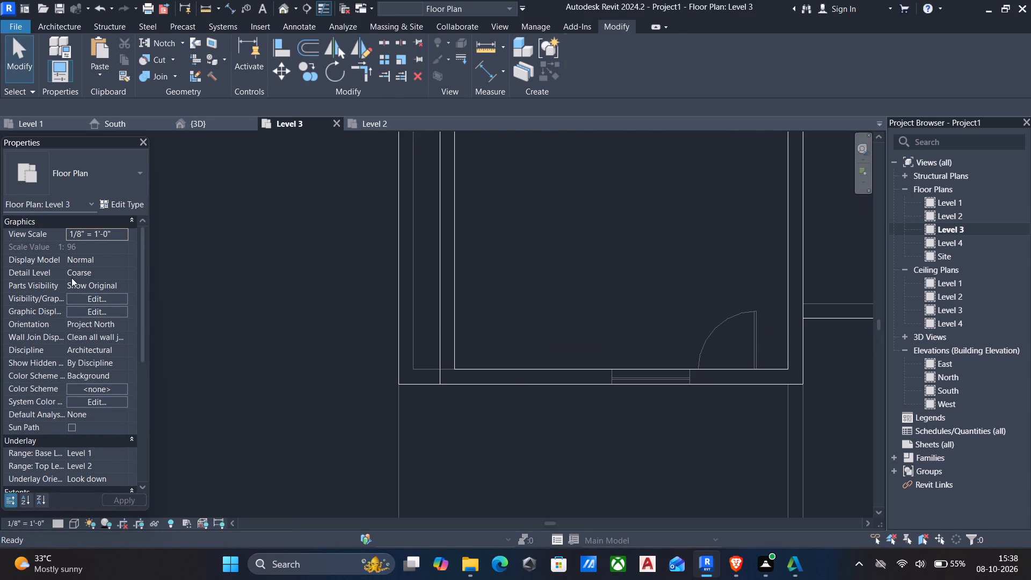
pyautogui.click(73, 166)
pyautogui.scroll(8, 89, 278)
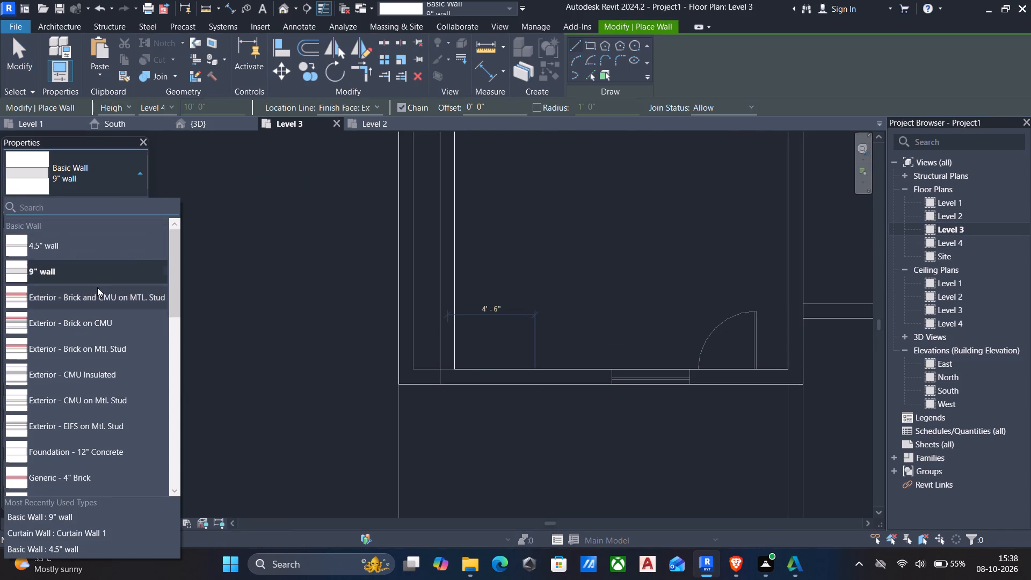
pyautogui.scroll(5, 97, 287)
pyautogui.scroll(-14, 97, 287)
pyautogui.click(62, 376)
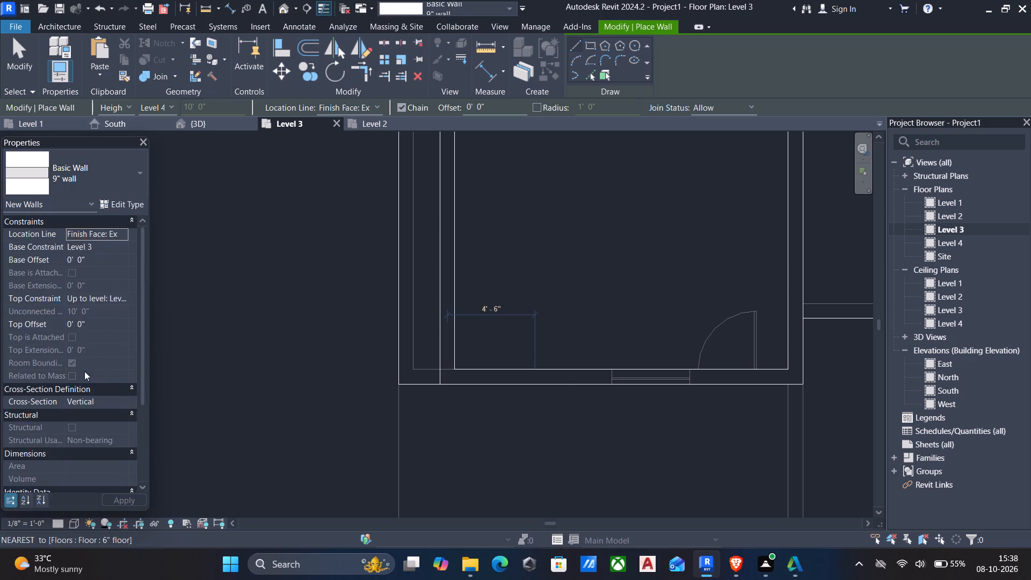
pyautogui.scroll(4, 576, 373)
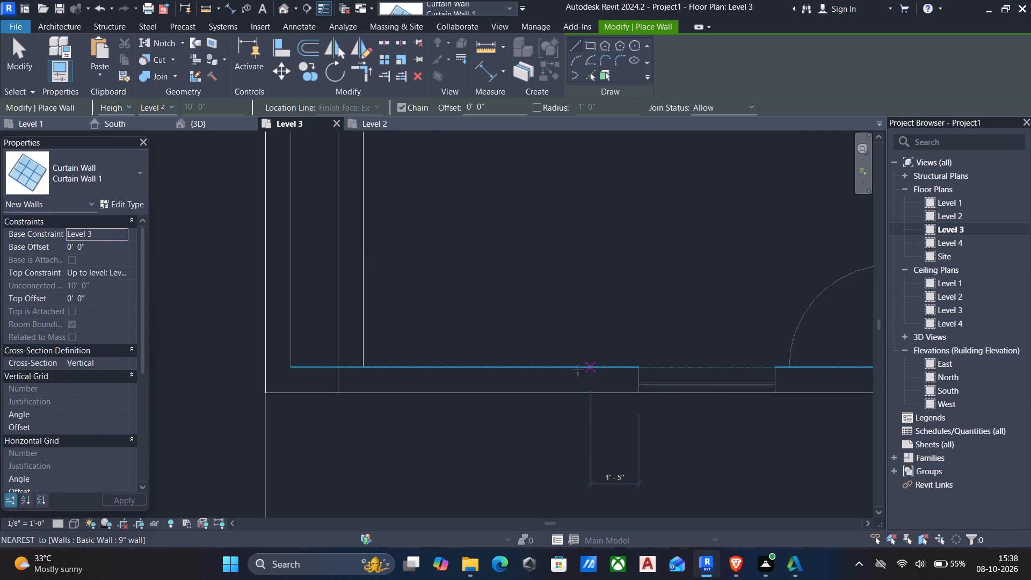
pyautogui.scroll(2, 561, 372)
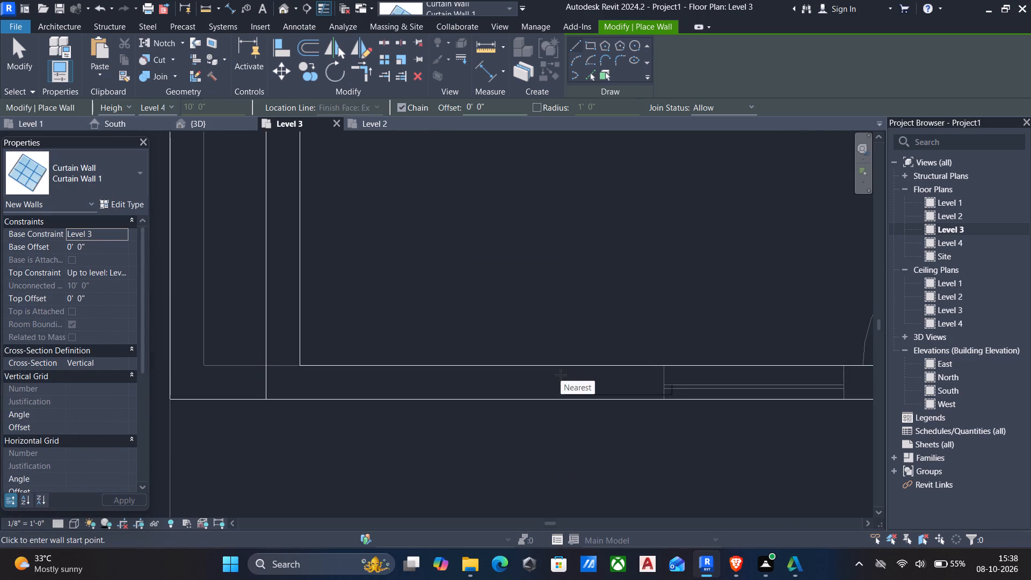
pyautogui.scroll(-3, 561, 375)
pyautogui.moveTo(561, 375); pyautogui.dragTo(513, 372, button='middle')
pyautogui.scroll(-4, 510, 371)
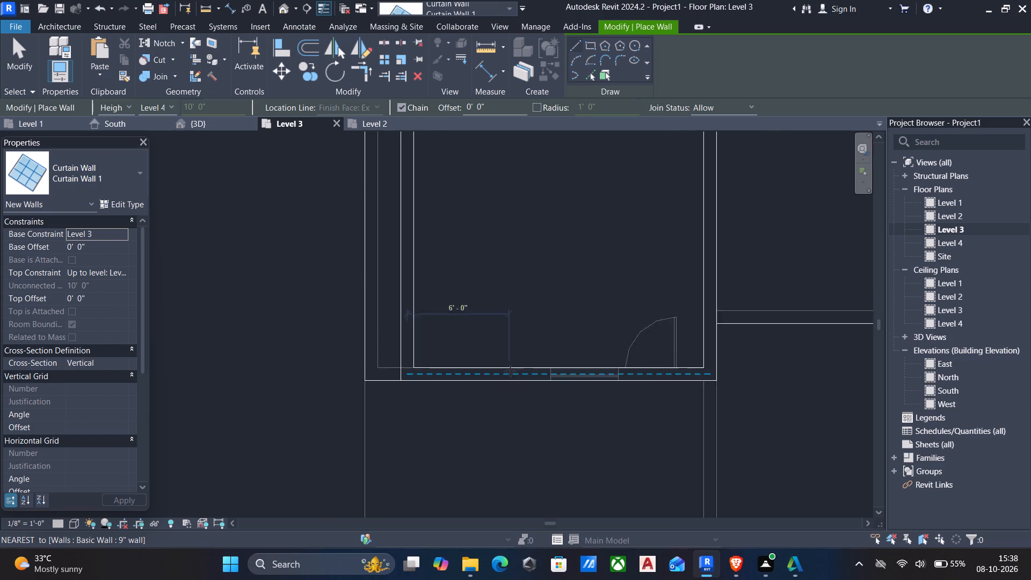
pyautogui.scroll(-1, 510, 371)
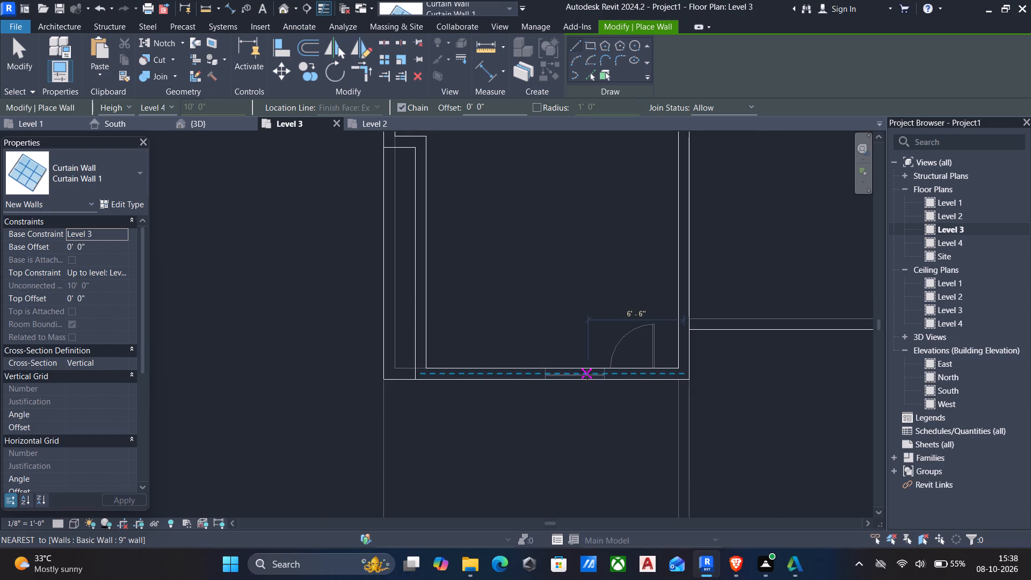
pyautogui.click(587, 375)
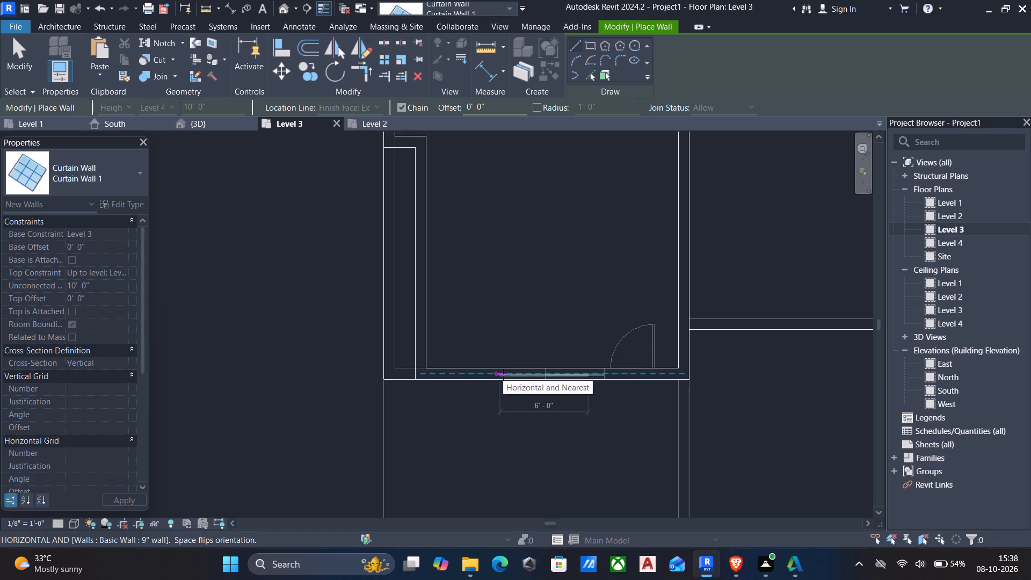
pyautogui.click(503, 375)
pyautogui.press('Escape')
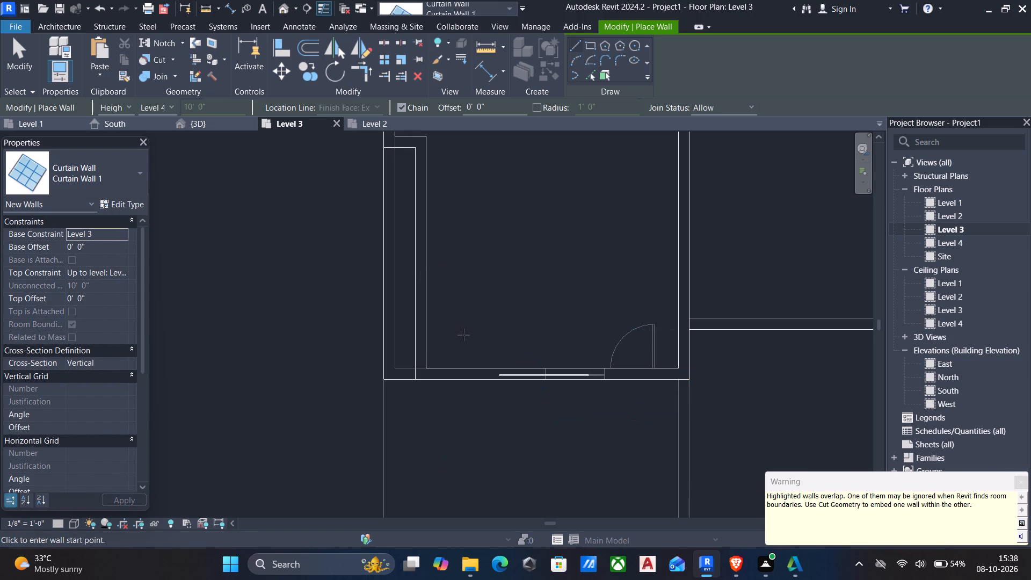
# Cut the Level 3 front 9" wall with the overlapping curtain wall to embed the glazing.
pyautogui.click(149, 56)
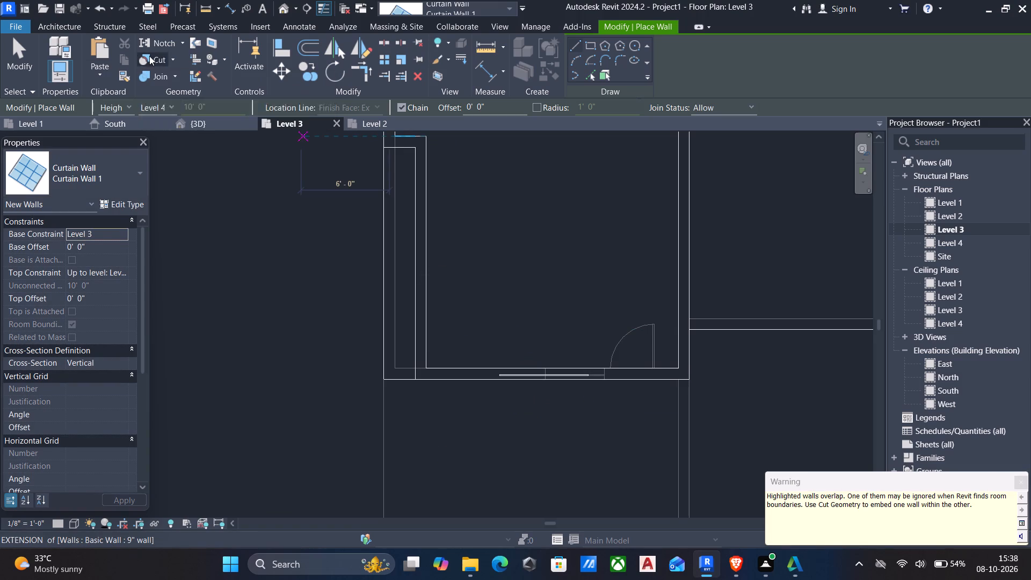
pyautogui.click(451, 368)
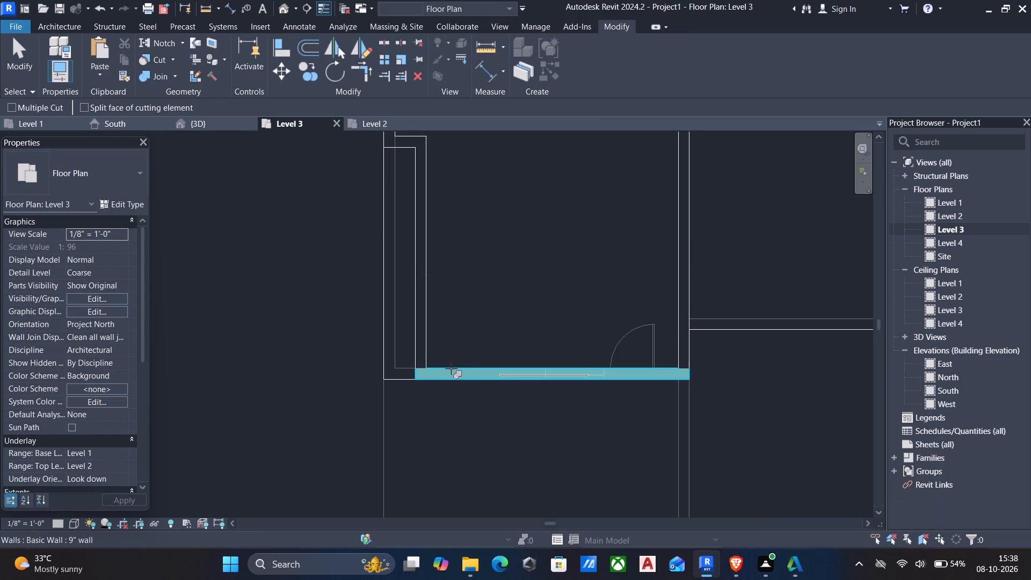
pyautogui.click(514, 373)
pyautogui.press('Escape')
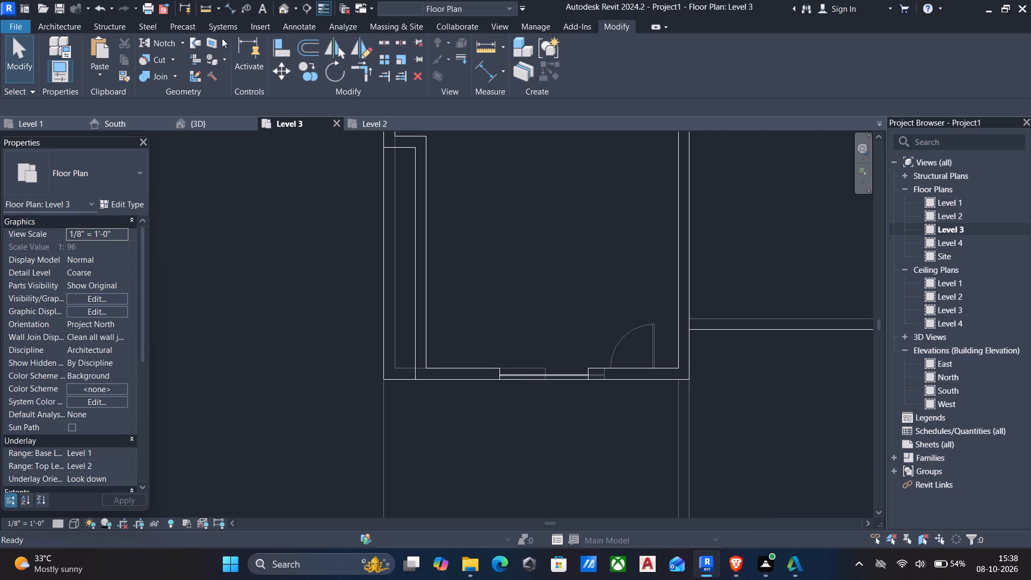
# In the 3D view, set the sill height of the Level 1 front door beside the curtain wall to 2'.
pyautogui.click(282, 6)
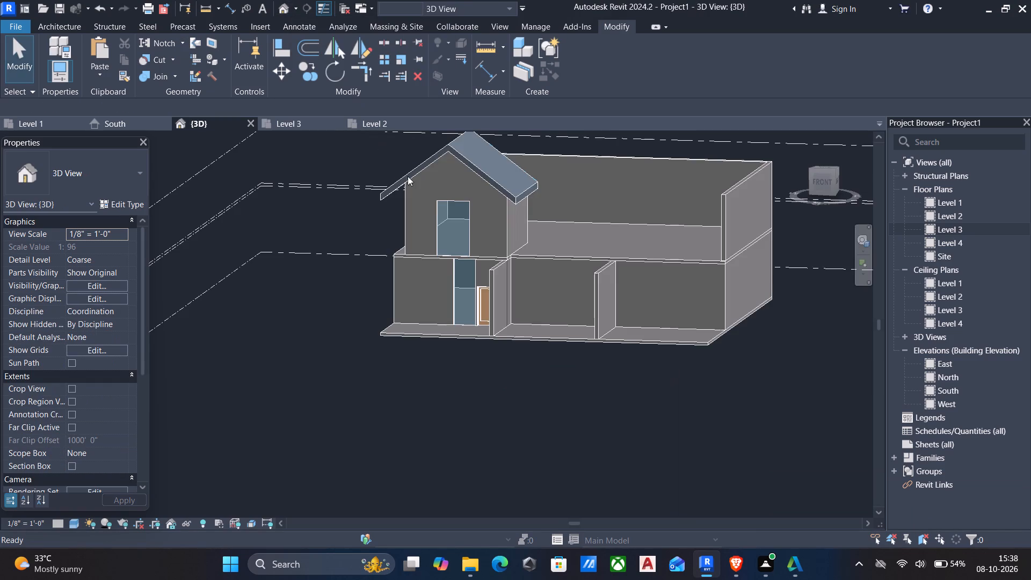
pyautogui.scroll(5, 459, 275)
pyautogui.scroll(-5, 459, 275)
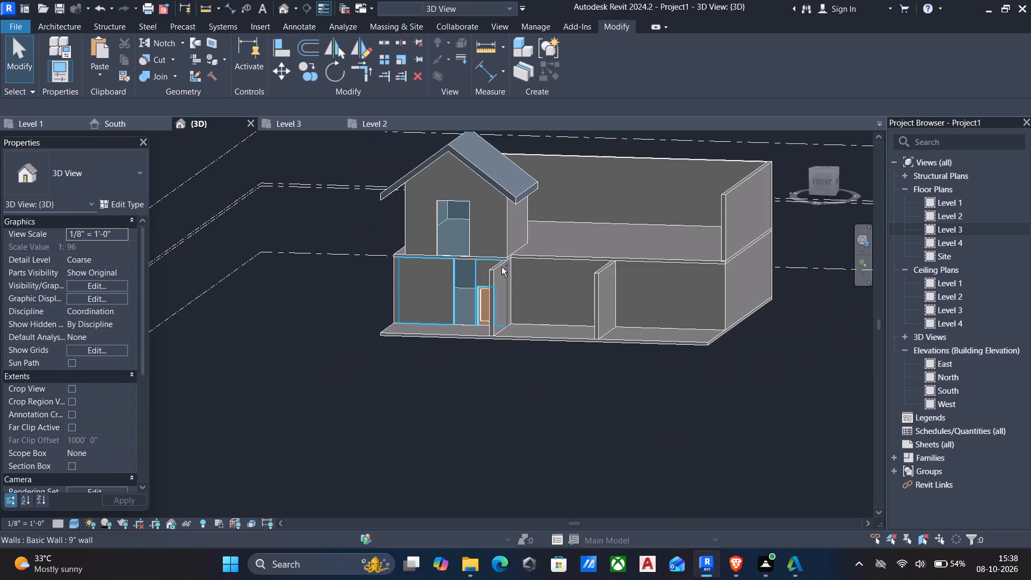
pyautogui.scroll(1, 489, 260)
pyautogui.keyDown('shift'); pyautogui.scroll(-1, 480, 259); pyautogui.keyUp('shift')
pyautogui.keyDown('shift'); pyautogui.moveTo(512, 250); pyautogui.dragTo(522, 248, button='middle'); pyautogui.keyUp('shift')
pyautogui.scroll(6, 522, 248)
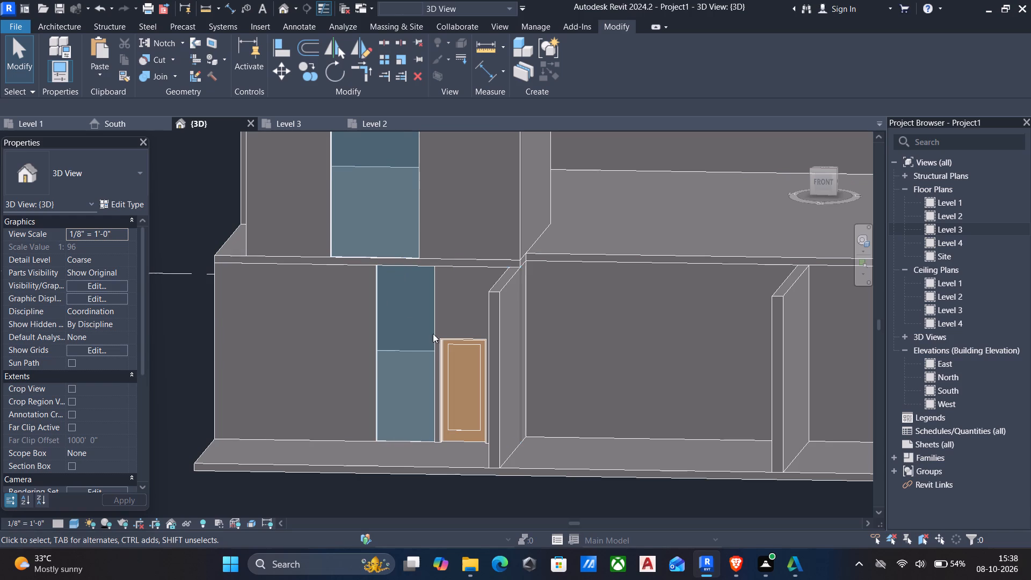
pyautogui.click(446, 357)
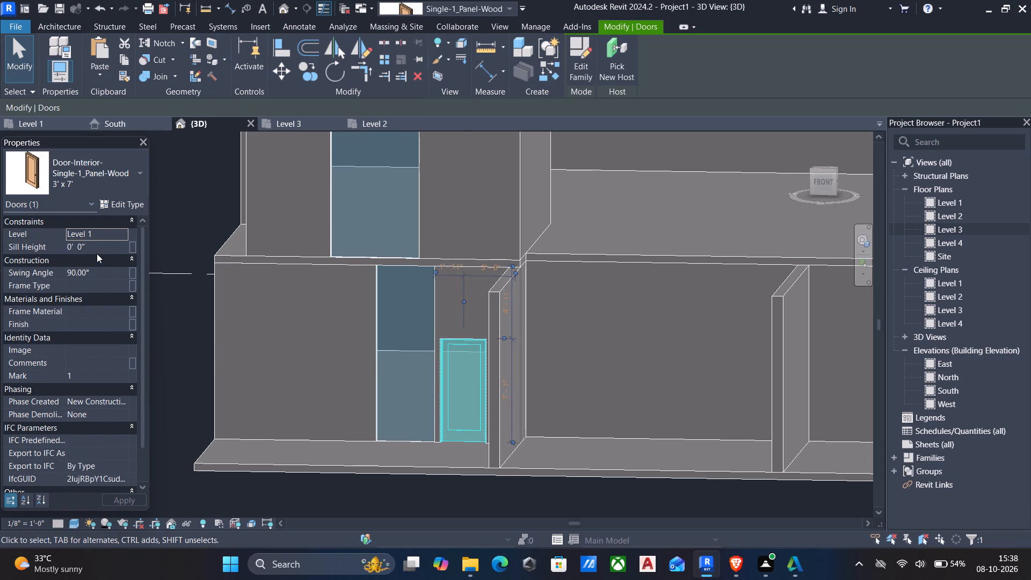
pyautogui.click(96, 251)
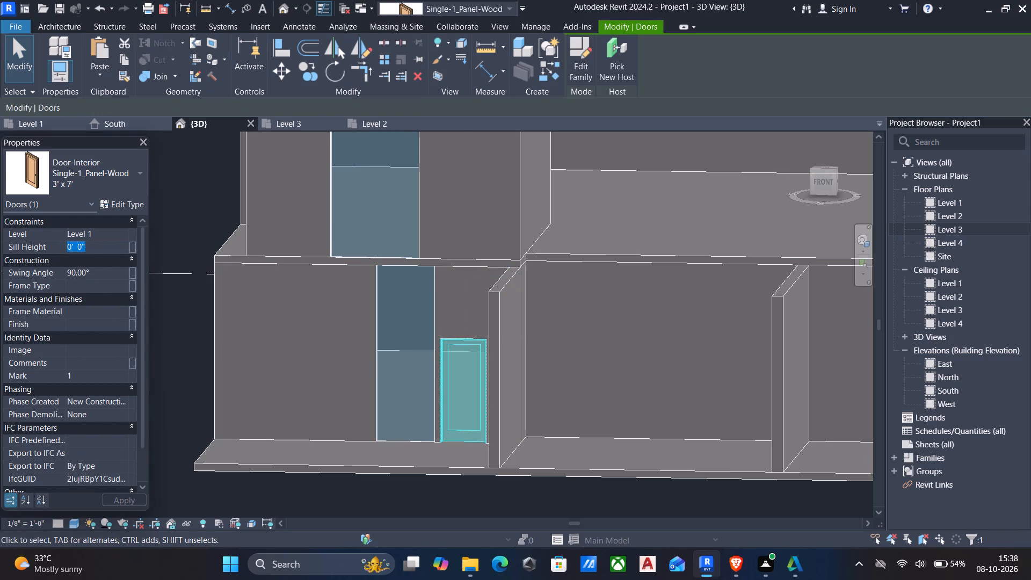
pyautogui.write("2'")
pyautogui.press('Return')
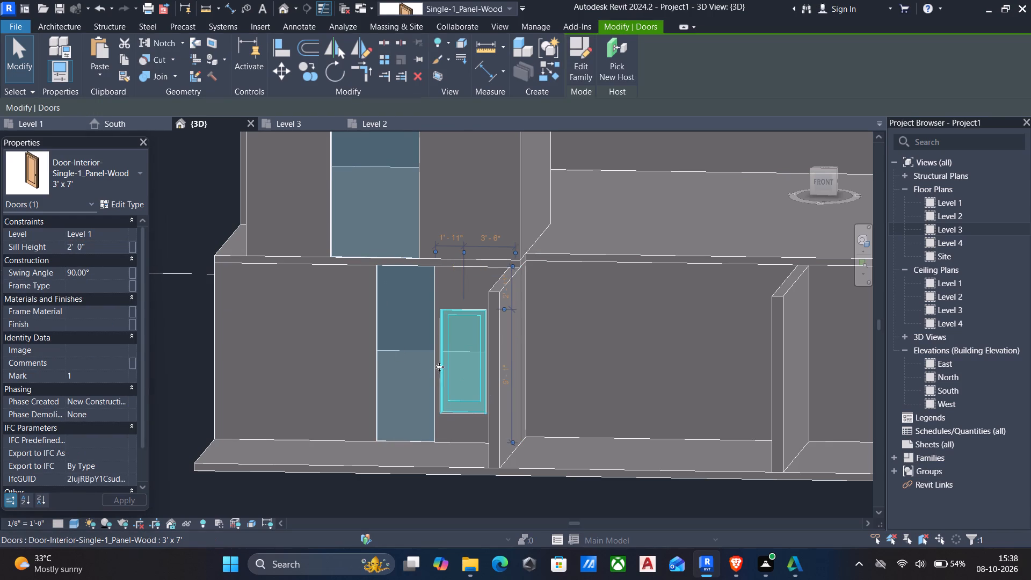
pyautogui.press('Escape')
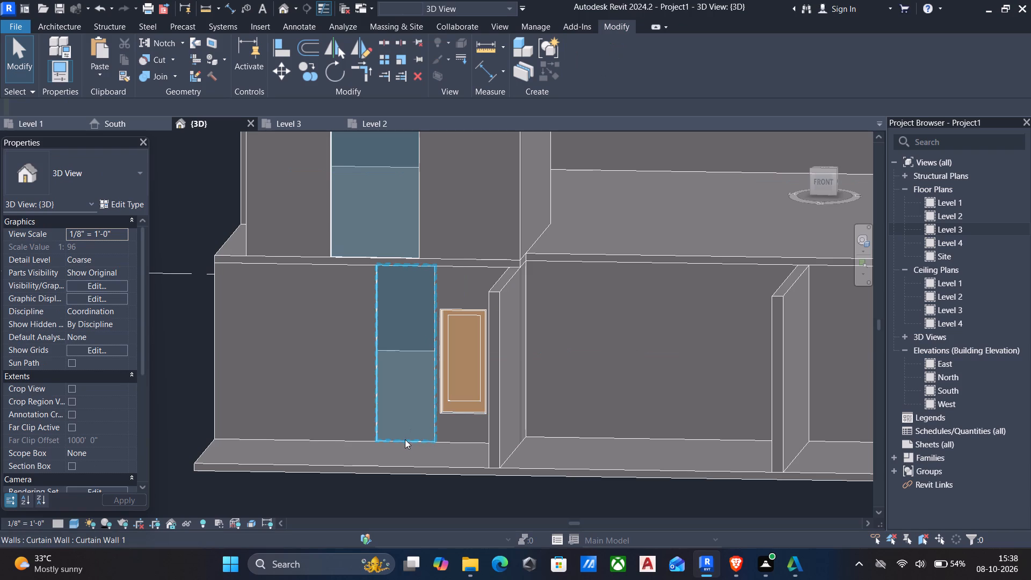
# Set the base offset of the Level 1 curtain wall beside the front door to 4'.
pyautogui.click(405, 439)
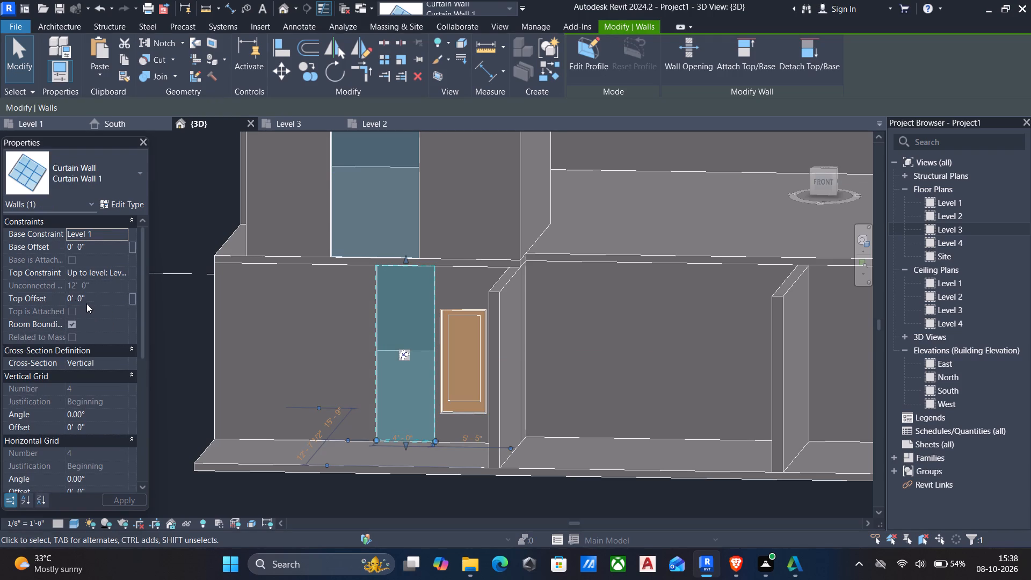
pyautogui.click(109, 245)
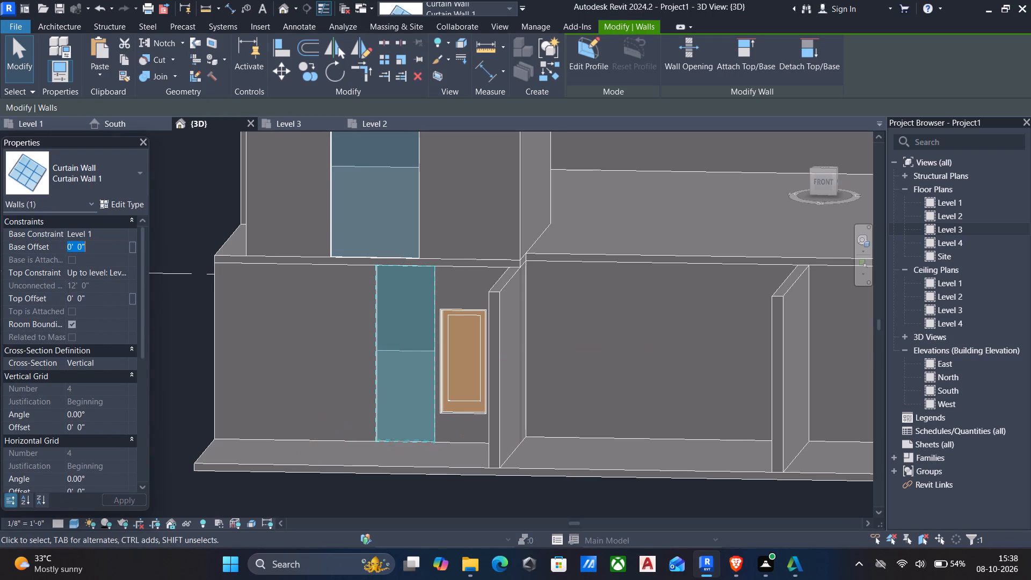
pyautogui.write("4'")
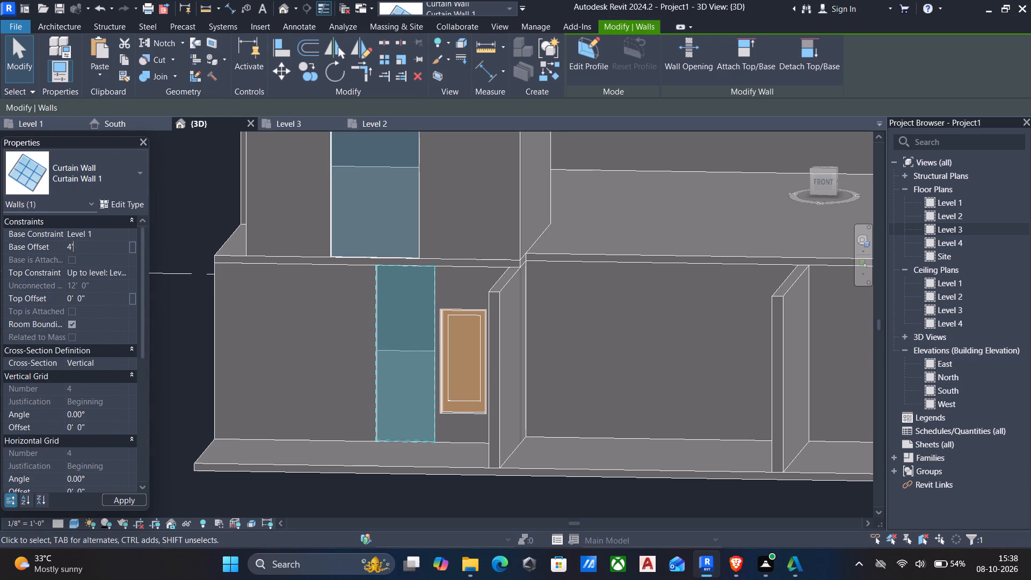
pyautogui.press('Return')
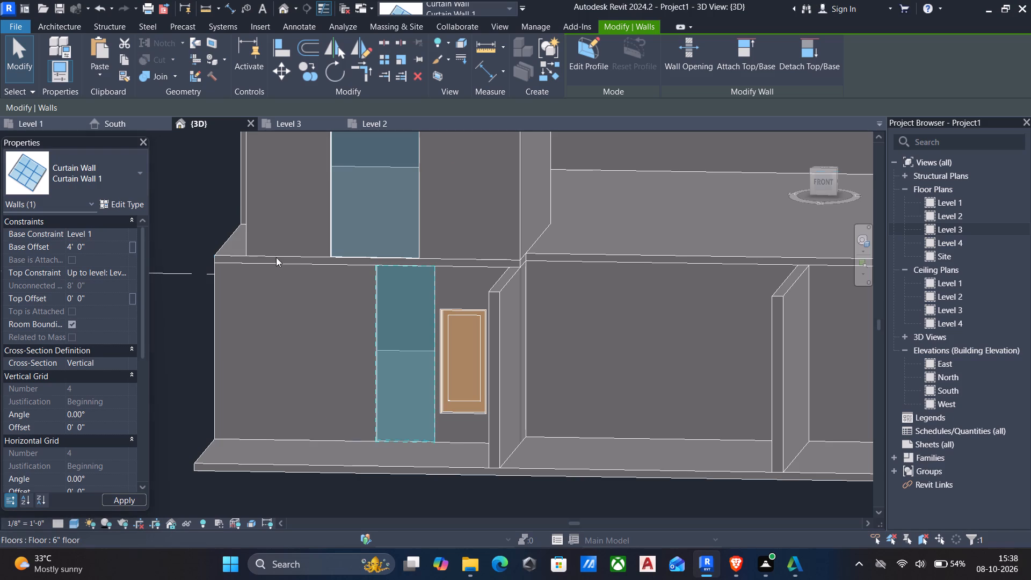
pyautogui.press('Escape')
# Align the top edge of the Level 1 curtain wall with the top of the adjacent front door.
pyautogui.write('al')
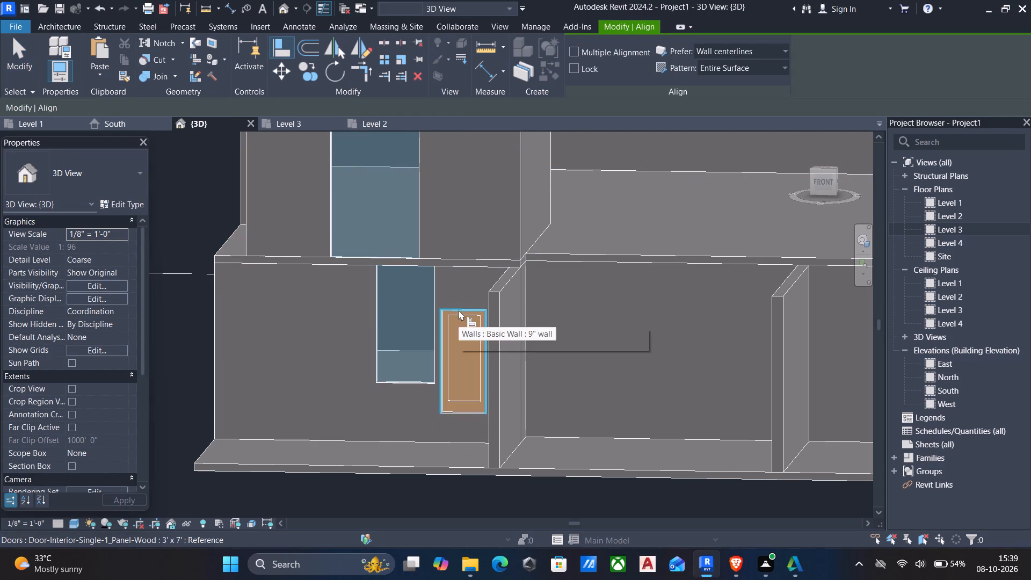
pyautogui.click(827, 182)
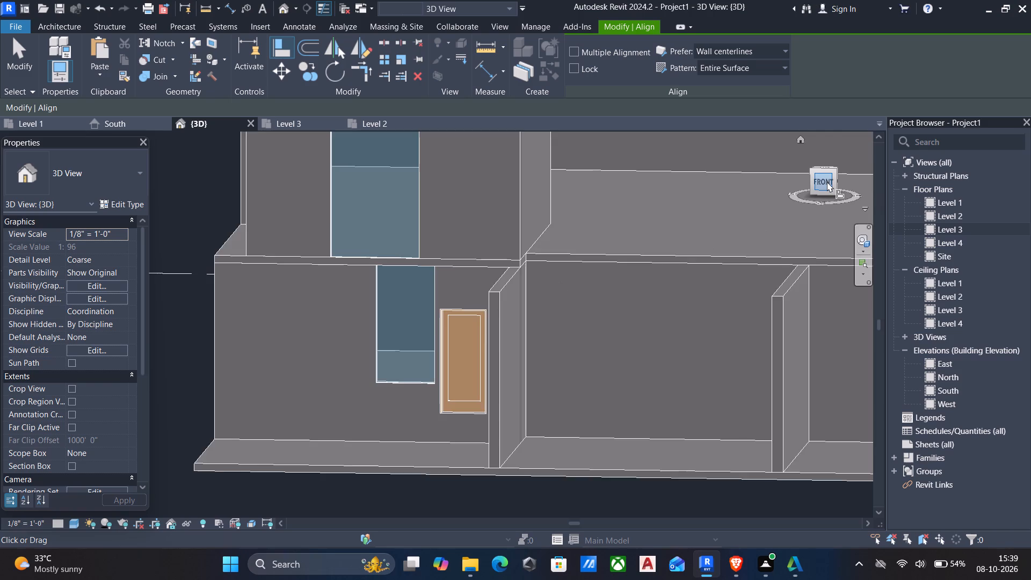
pyautogui.scroll(5, 300, 316)
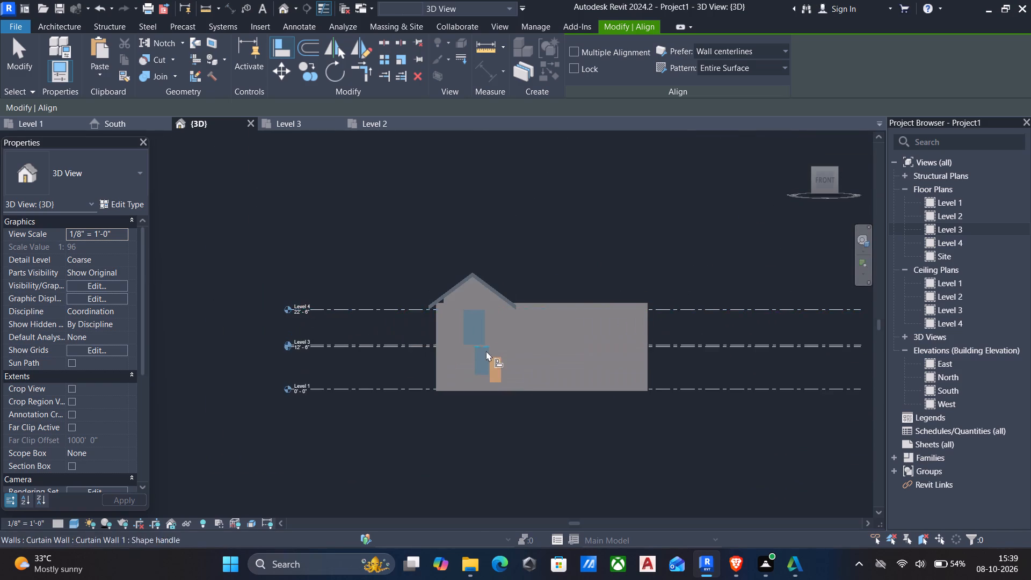
pyautogui.scroll(6, 526, 357)
pyautogui.scroll(3, 447, 360)
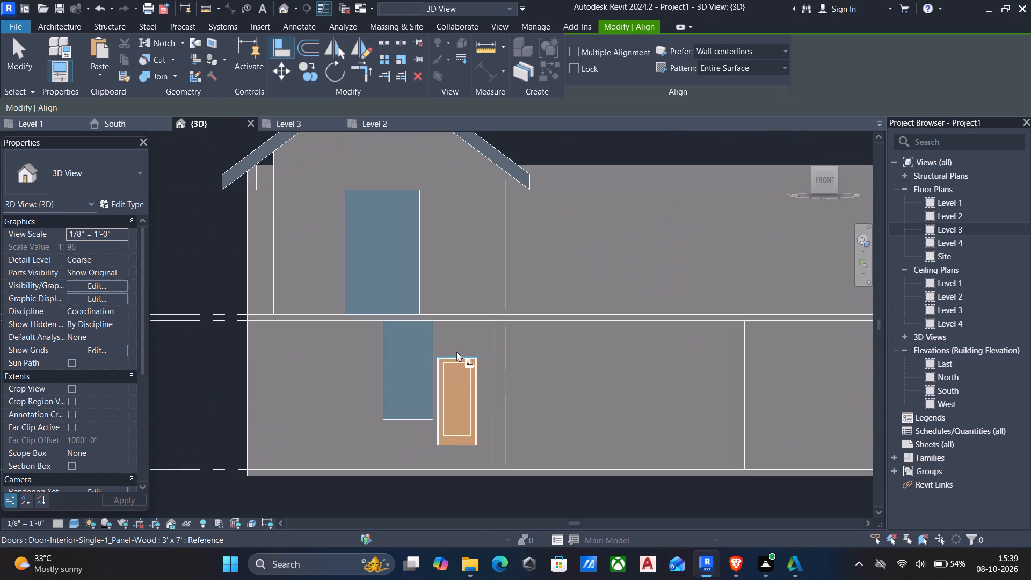
pyautogui.click(456, 354)
pyautogui.click(410, 319)
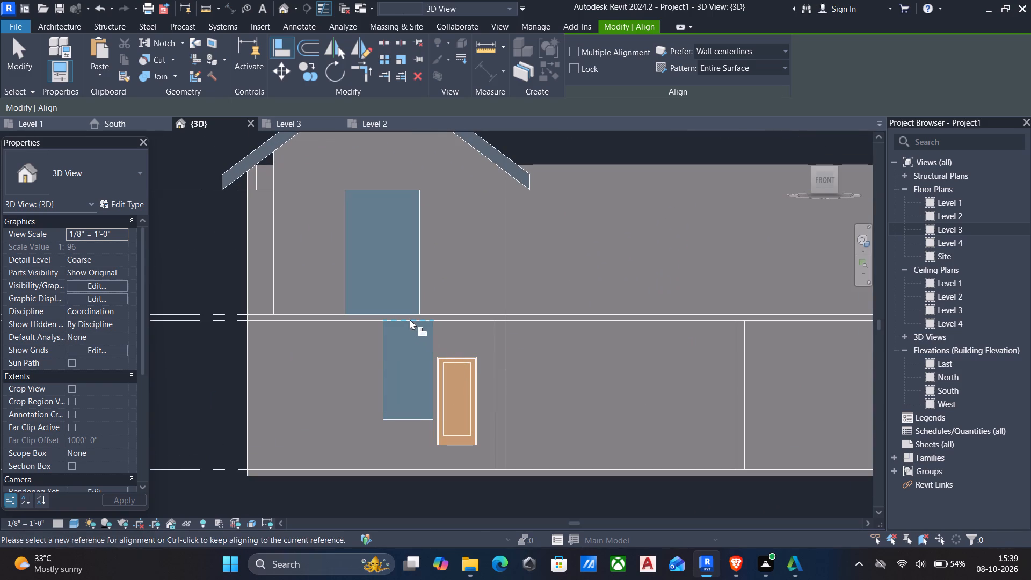
pyautogui.press('Escape')
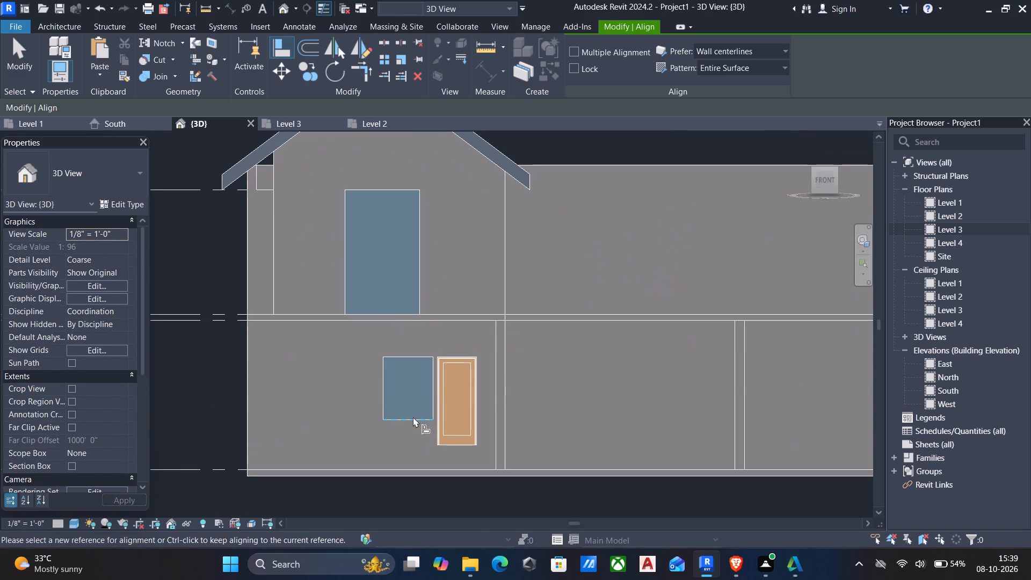
pyautogui.press('Escape')
# Lower the bottom edge of the Level 1 curtain wall to a base offset of about 3'-5".
pyautogui.click(411, 416)
pyautogui.moveTo(404, 421); pyautogui.dragTo(404, 427)
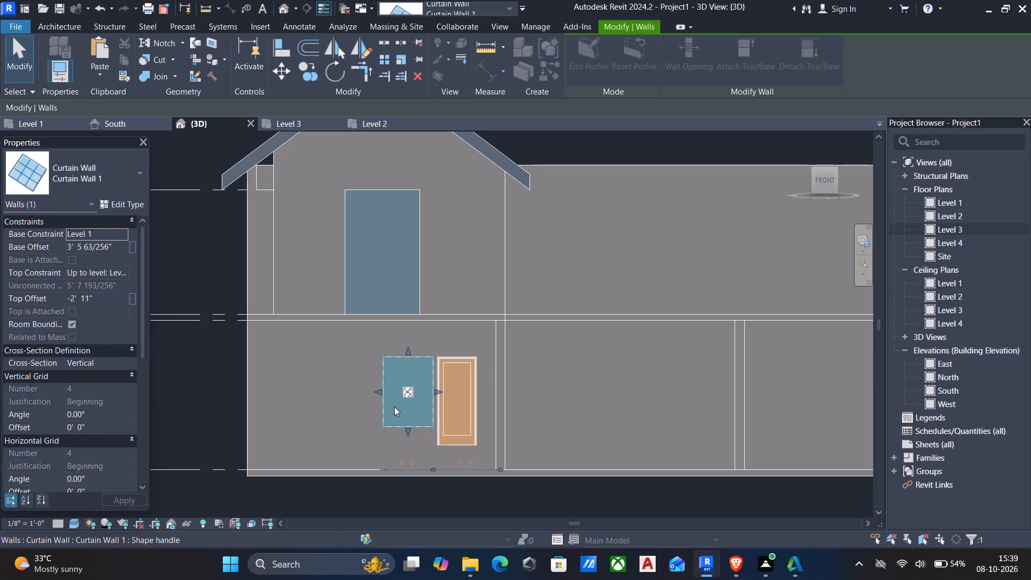
pyautogui.press('Escape')
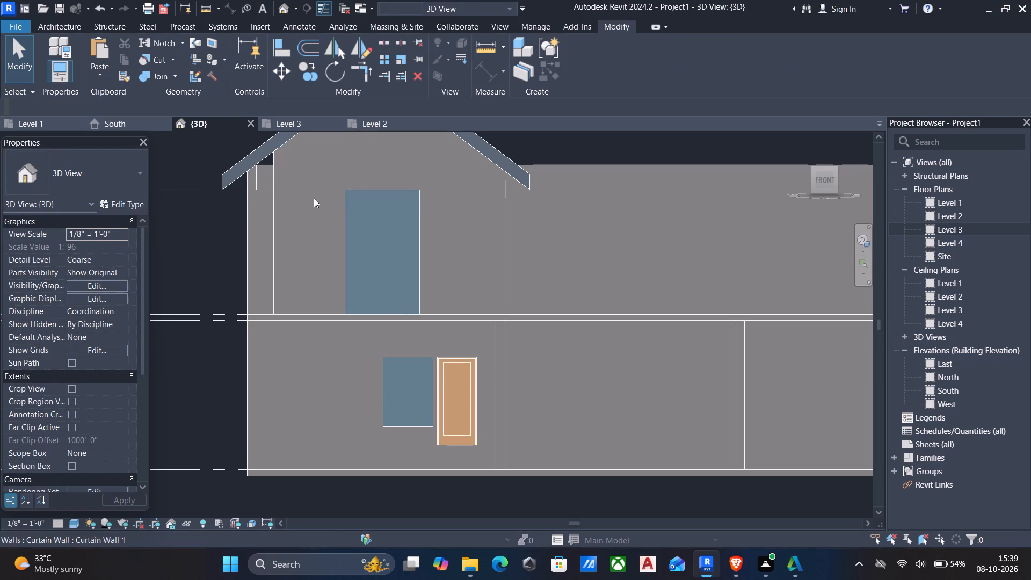
# Give the Level 3 curtain wall under the gable a base offset of 3' and a top offset of -1'.
pyautogui.click(364, 189)
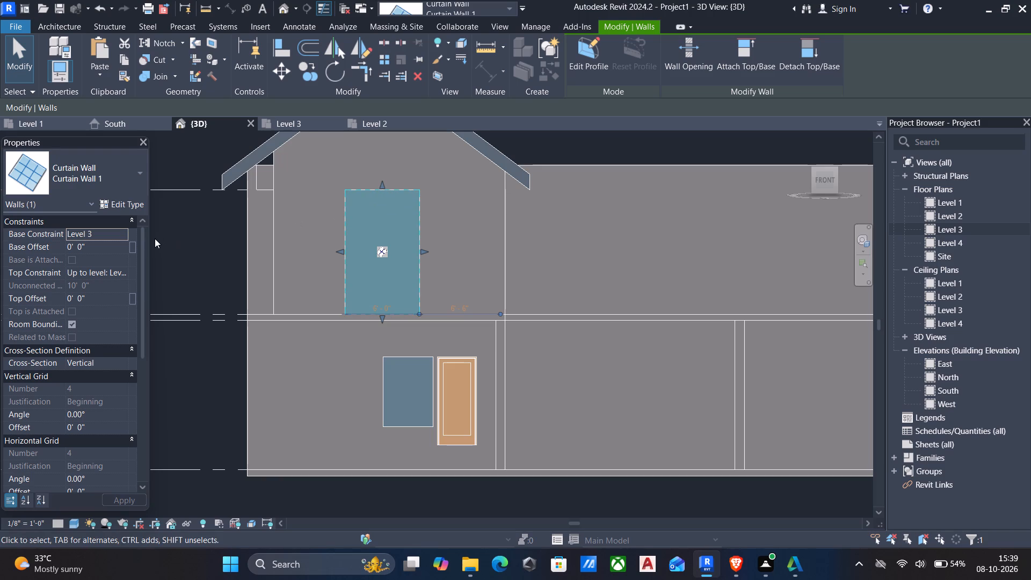
pyautogui.click(98, 249)
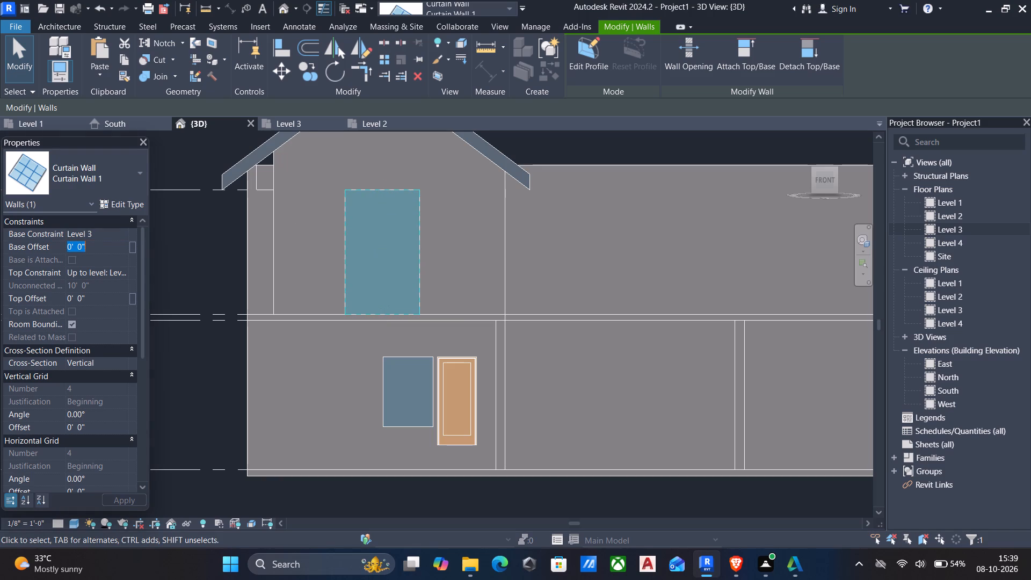
pyautogui.write("3'")
pyautogui.press('Return')
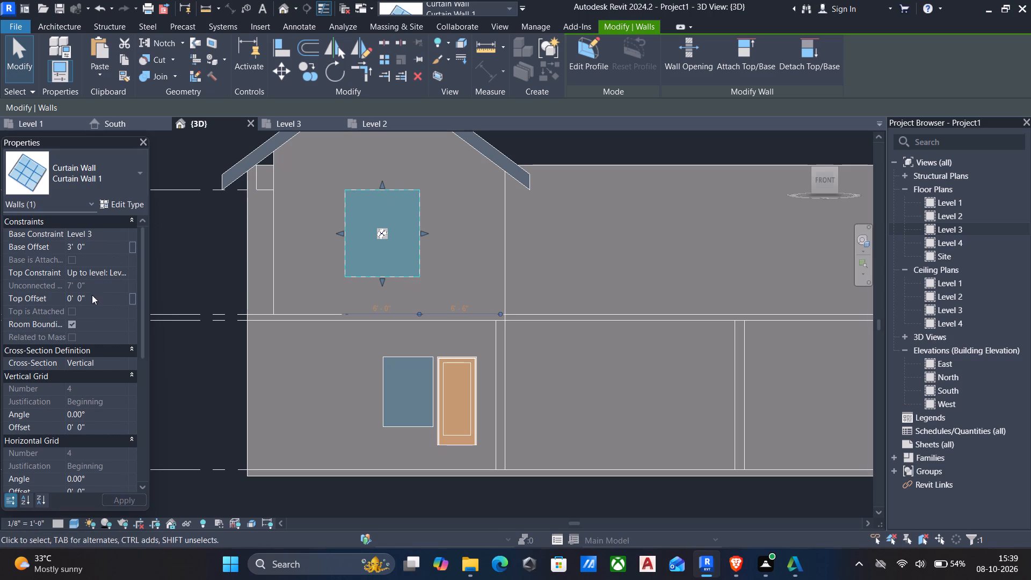
pyautogui.click(111, 296)
pyautogui.press('-')
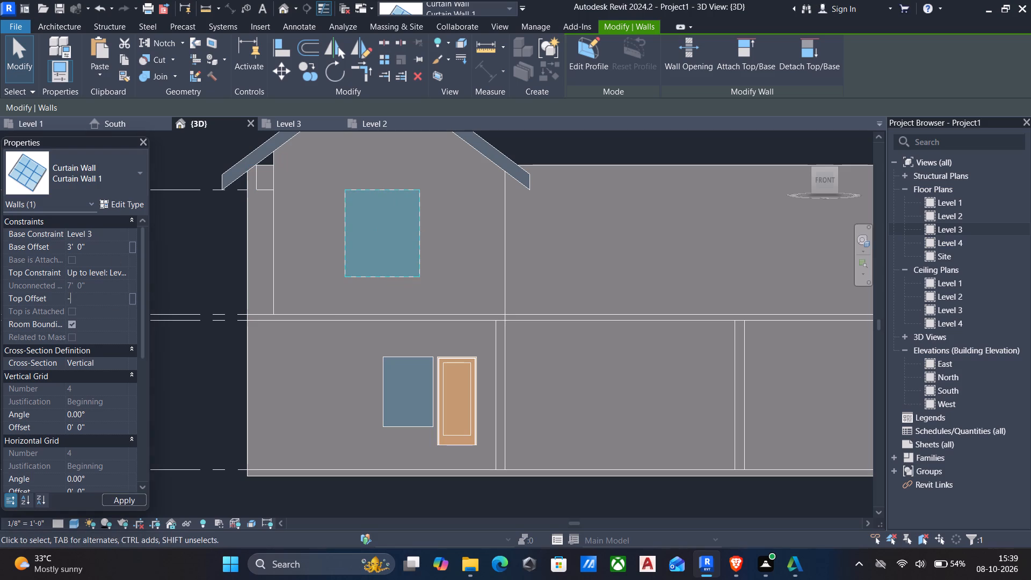
pyautogui.press('1')
pyautogui.press("'")
pyautogui.press('Return')
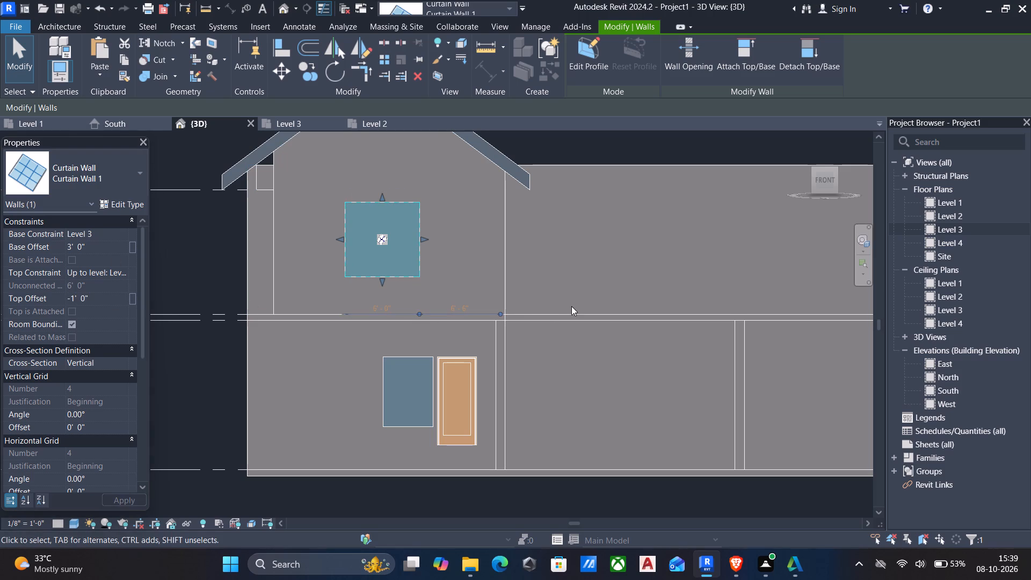
pyautogui.press('Escape')
# Create an in-place model in the Generic Models category, keeping the default name.
pyautogui.scroll(-5, 543, 311)
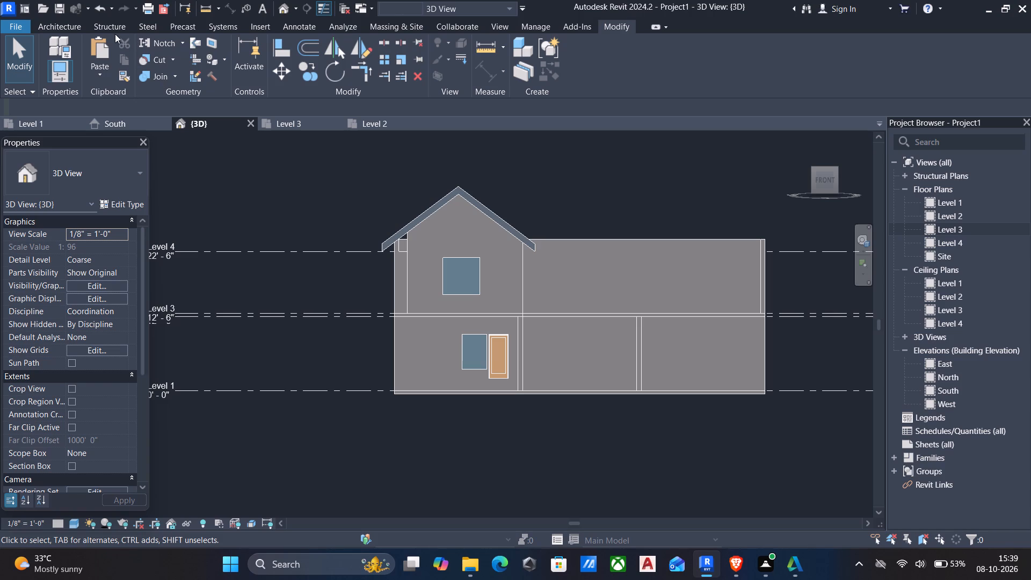
pyautogui.click(45, 27)
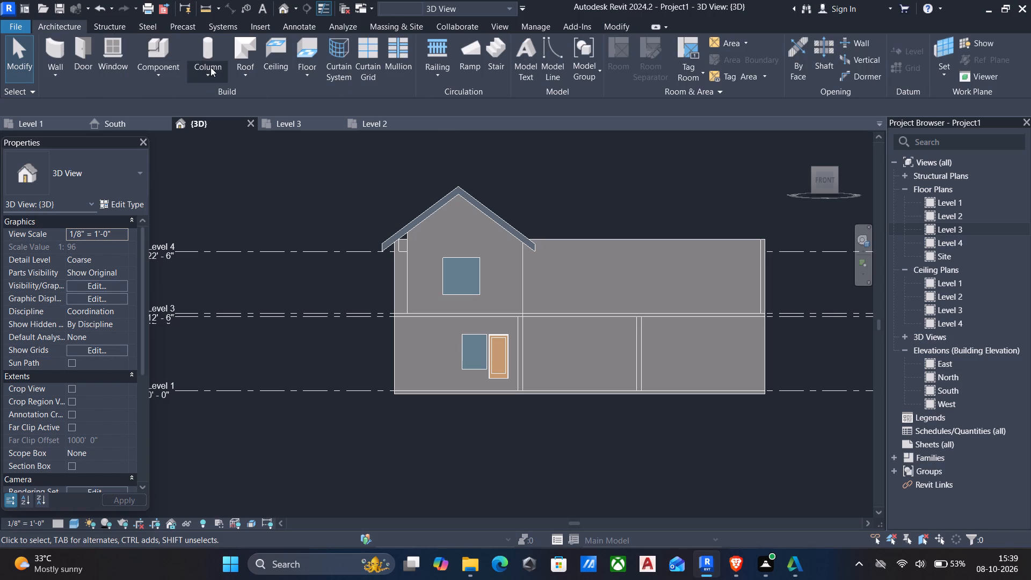
pyautogui.click(163, 73)
pyautogui.click(171, 127)
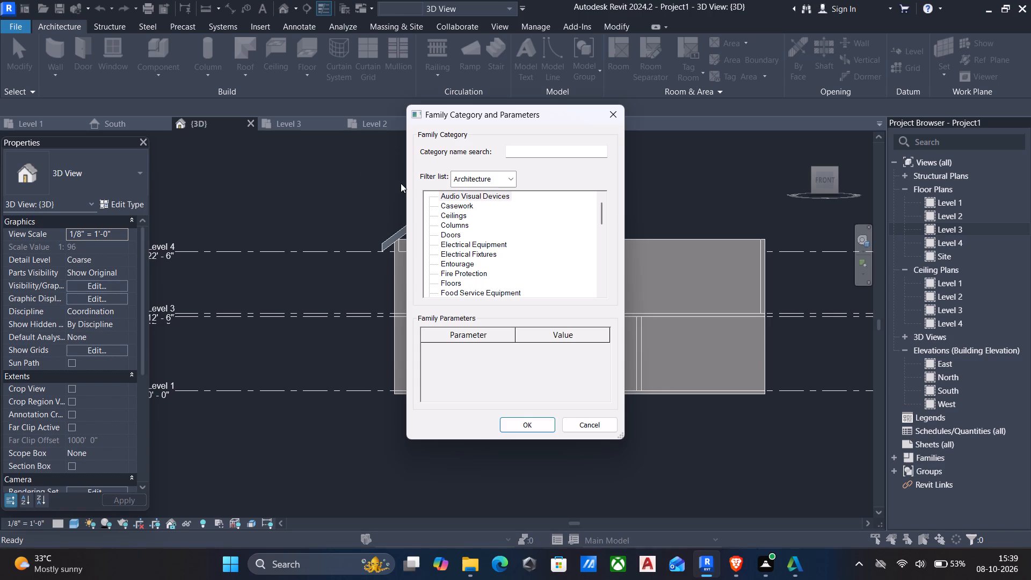
pyautogui.scroll(-4, 446, 243)
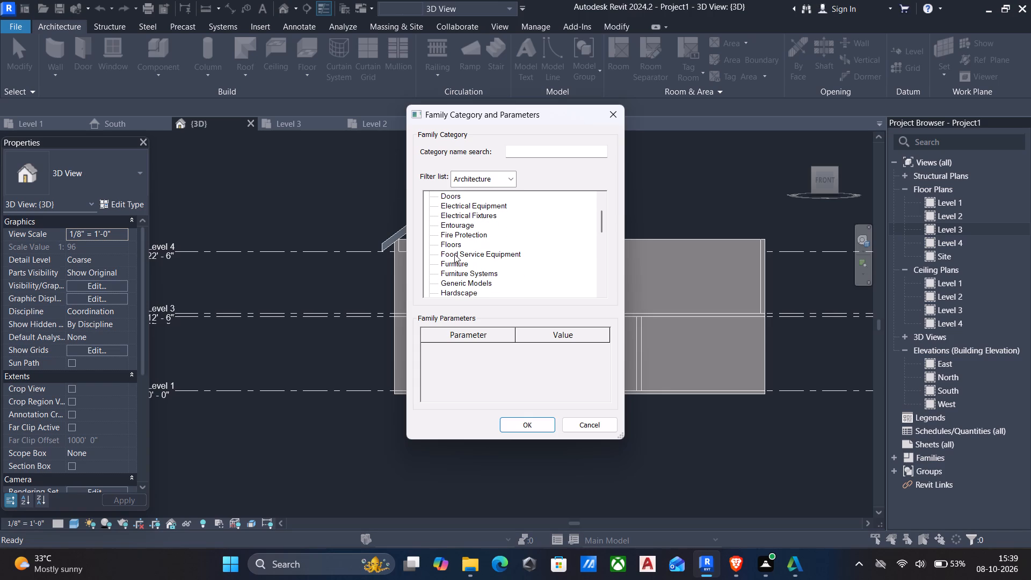
pyautogui.click(452, 279)
pyautogui.click(522, 425)
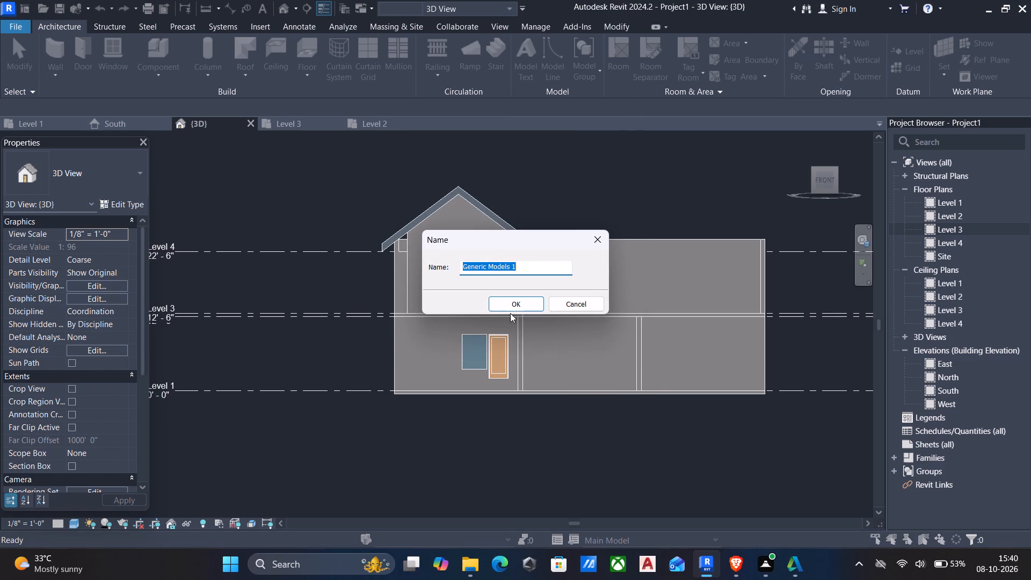
pyautogui.click(518, 304)
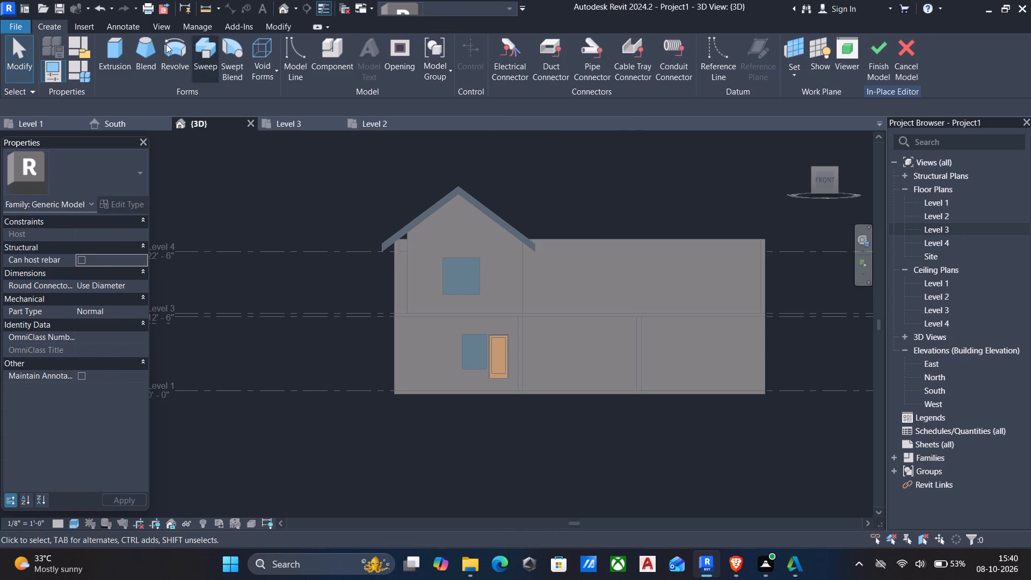
# Start an extrusion on the face of the Level 3 gable wall and sketch a rectangle about 6'-0" square tracing the curtain wall's outline.
pyautogui.click(122, 48)
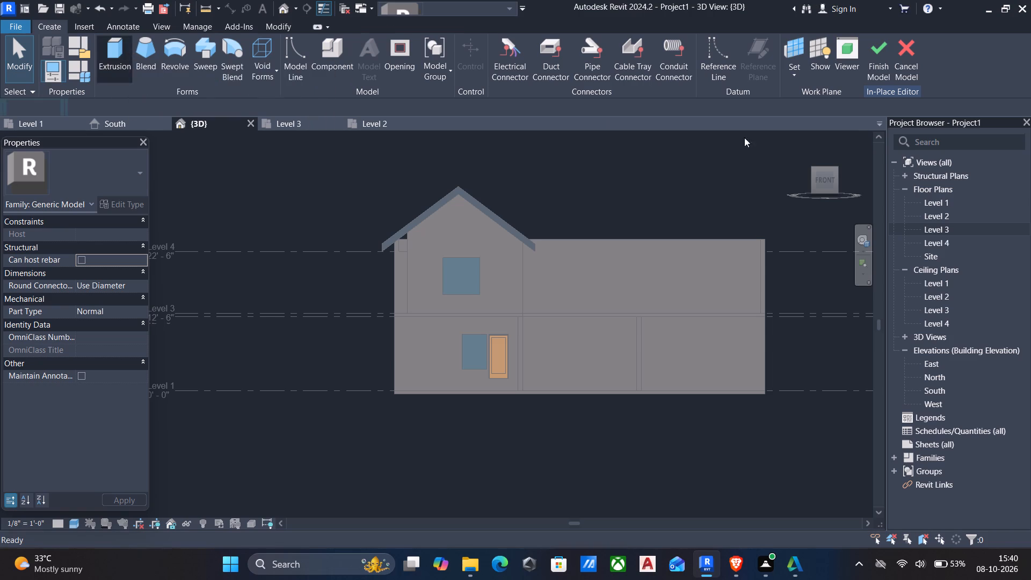
pyautogui.click(612, 73)
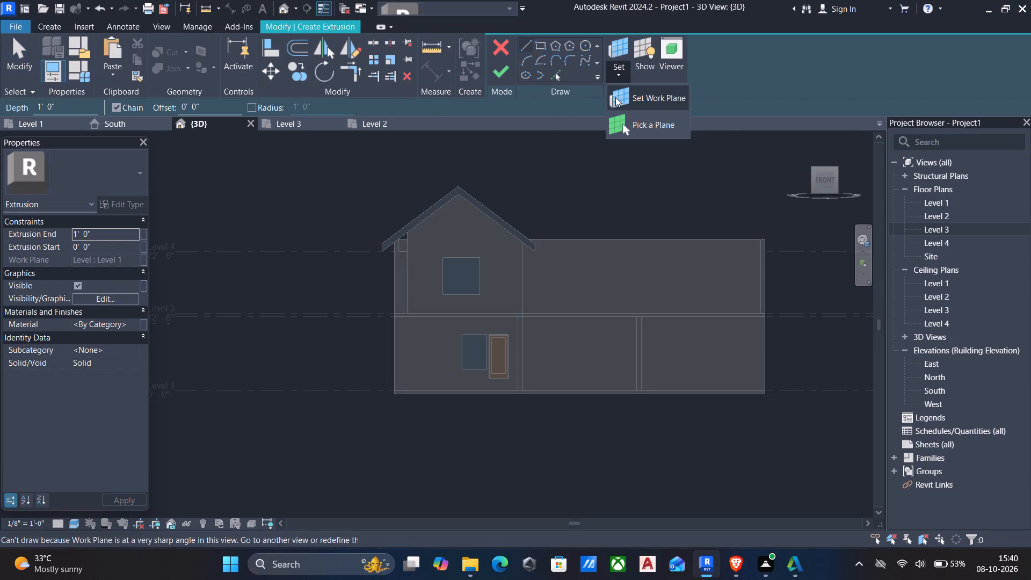
pyautogui.click(638, 124)
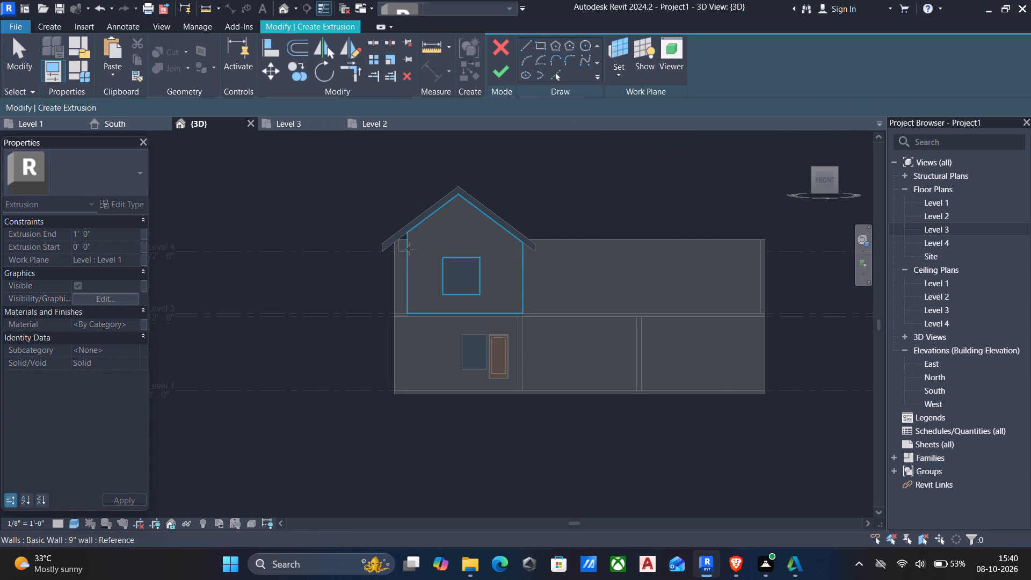
pyautogui.click(409, 249)
pyautogui.scroll(4, 447, 267)
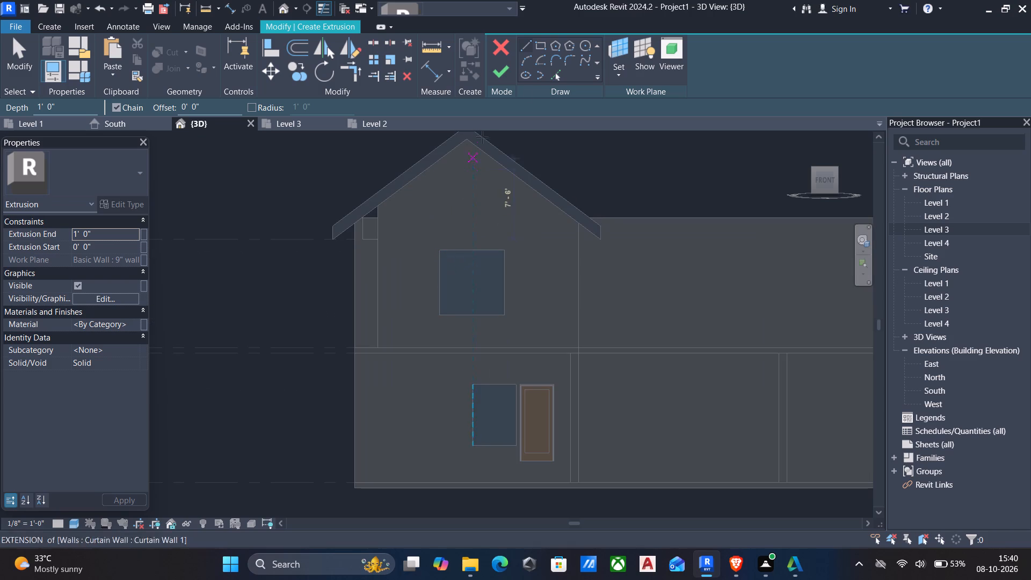
pyautogui.click(539, 42)
pyautogui.scroll(6, 464, 268)
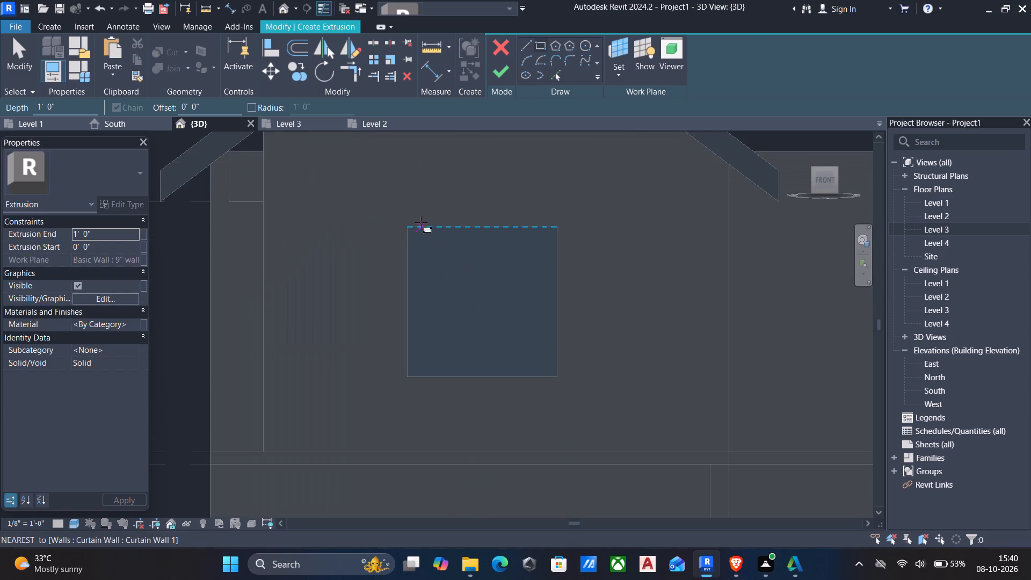
pyautogui.click(409, 226)
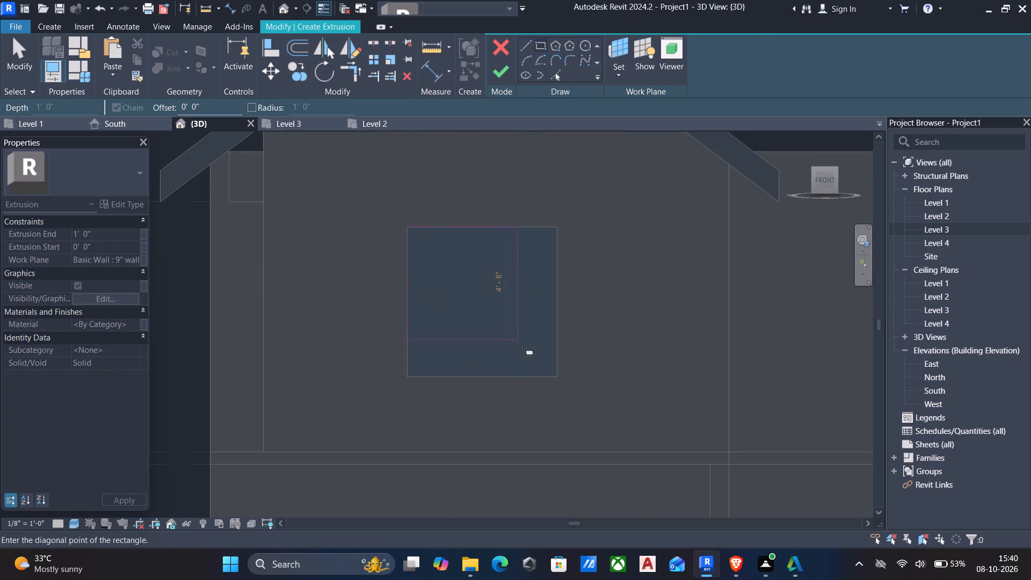
pyautogui.click(554, 373)
pyautogui.press('Escape')
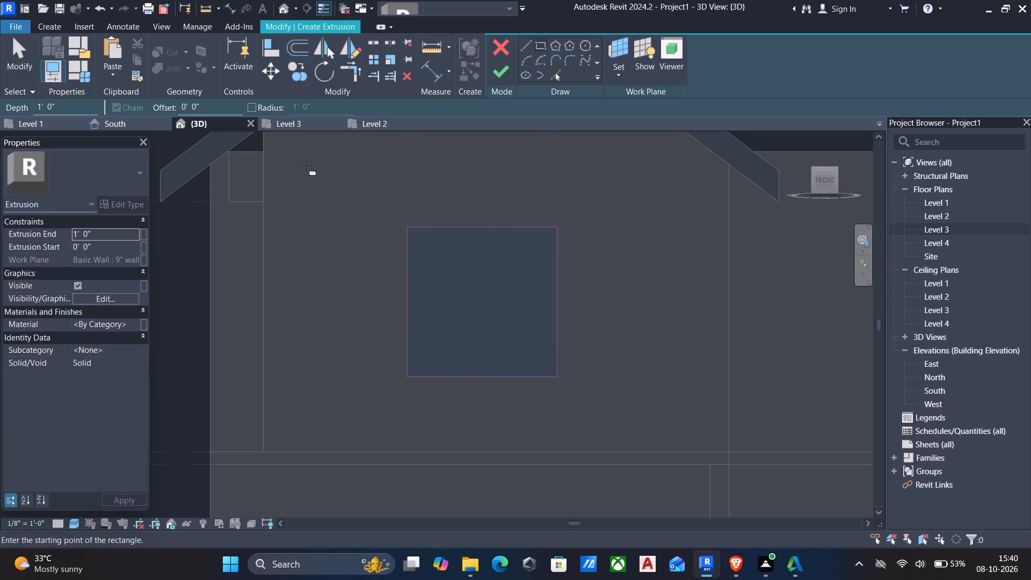
# Sketch a second rectangle offset 6" outside the curtain wall's outline and finish the frame extrusion.
pyautogui.moveTo(223, 105); pyautogui.dragTo(61, 112)
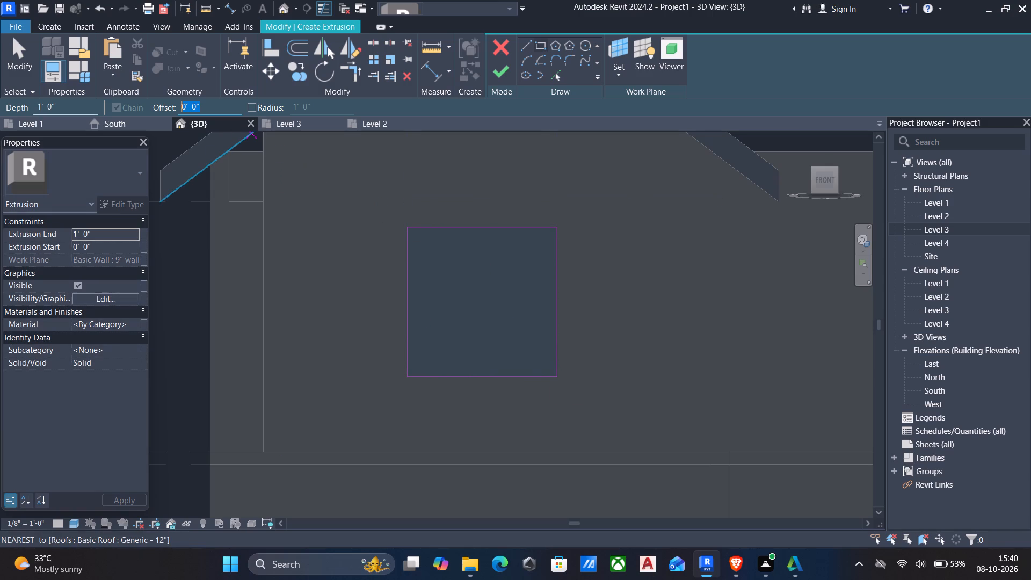
pyautogui.press('6')
pyautogui.hotkey('shift', '"')
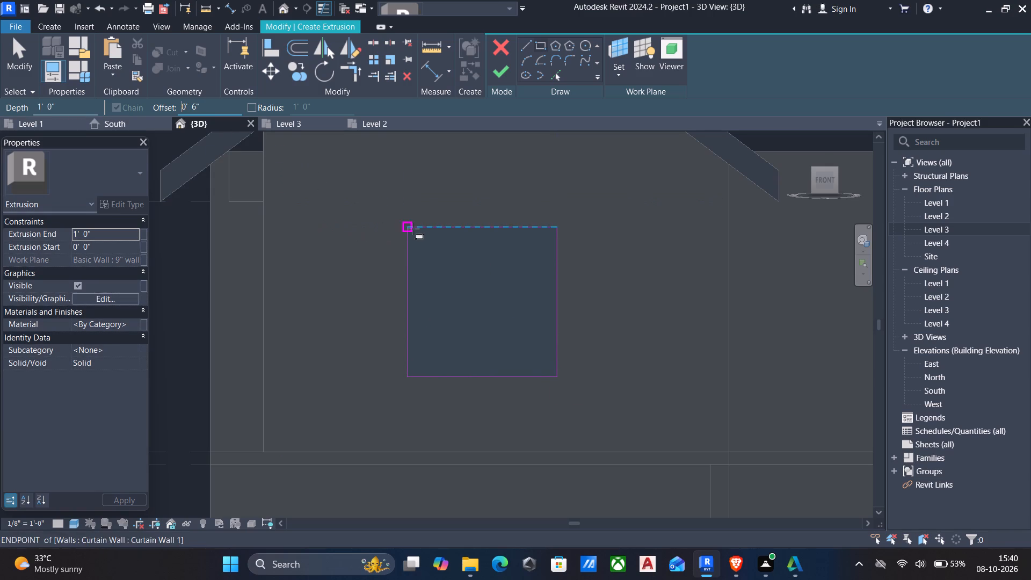
pyautogui.scroll(4, 418, 229)
pyautogui.click(399, 221)
pyautogui.scroll(-2, 423, 249)
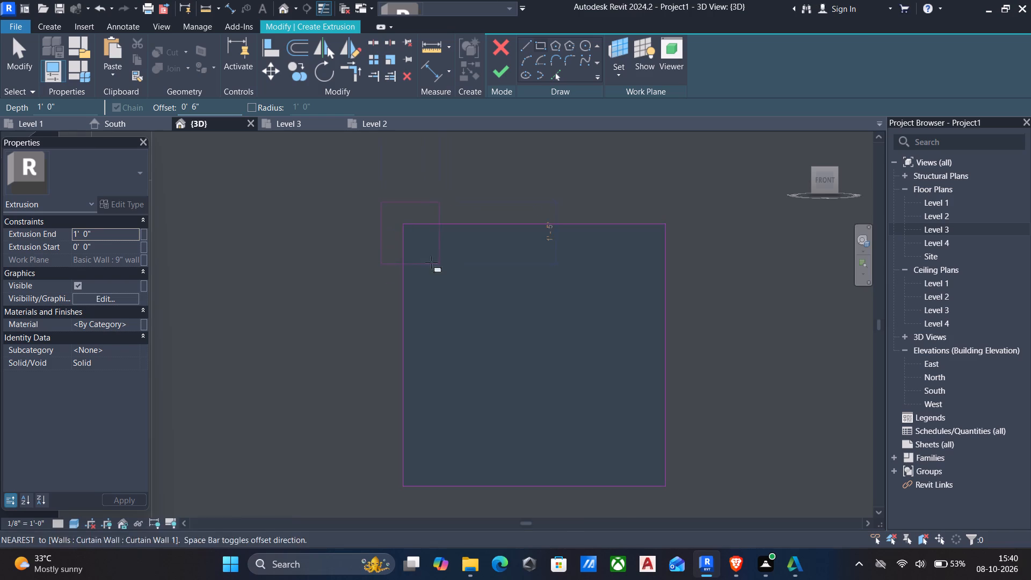
pyautogui.scroll(-4, 431, 262)
pyautogui.scroll(2, 553, 372)
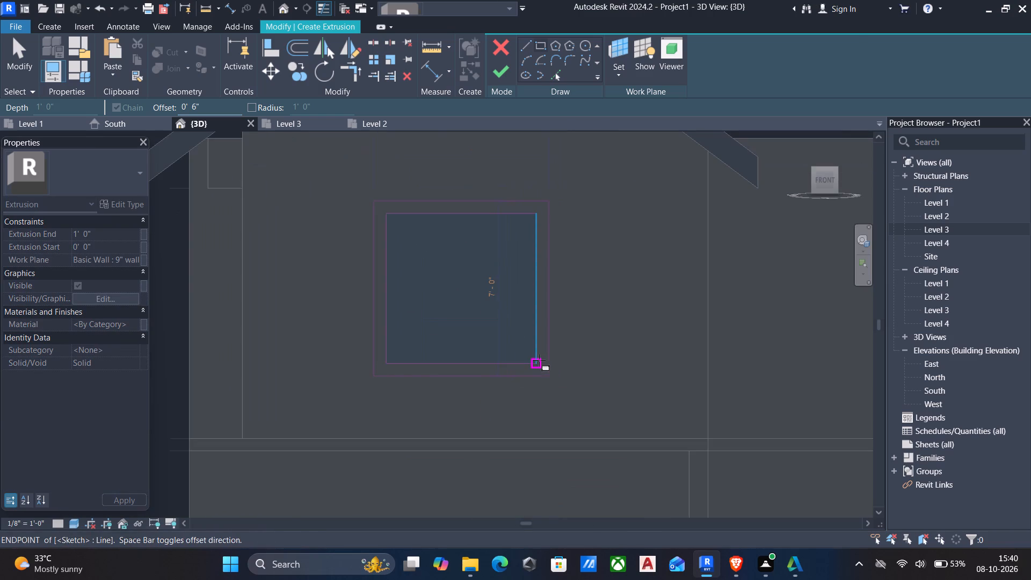
pyautogui.click(539, 360)
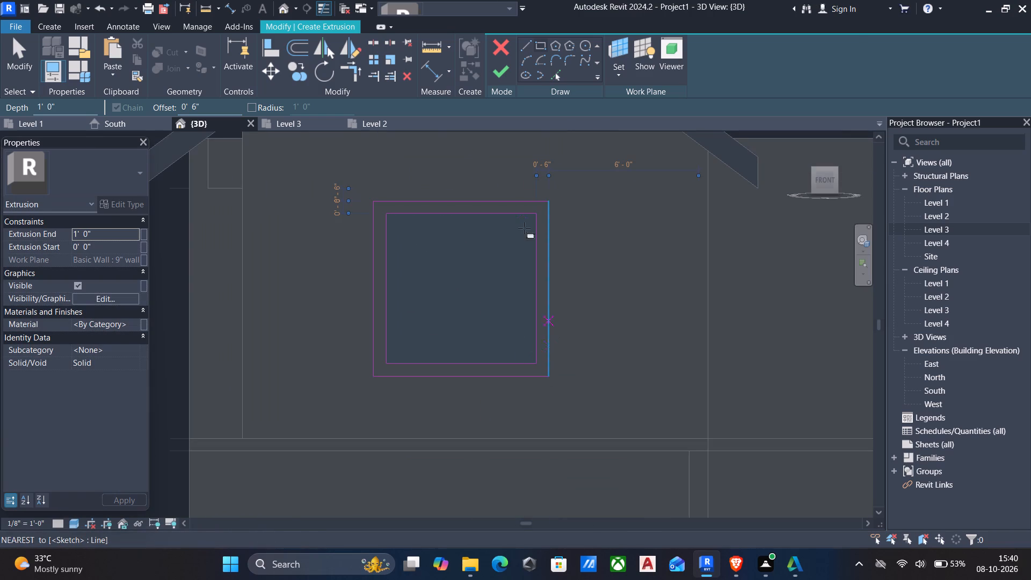
pyautogui.press('Escape')
pyautogui.click(507, 68)
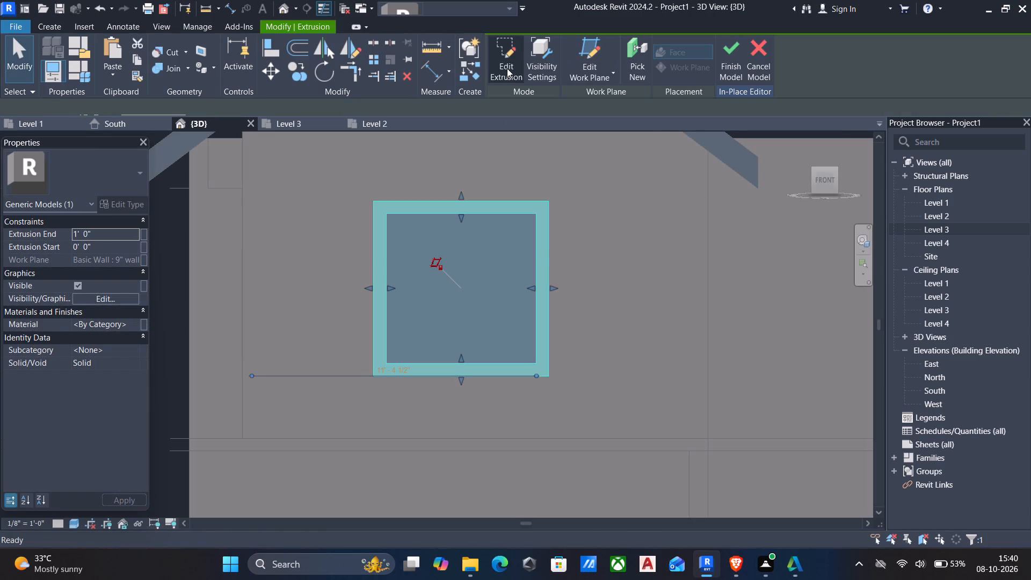
# Set the depth of the window frame extrusion to 2'.
pyautogui.scroll(-7, 500, 79)
pyautogui.scroll(-4, 519, 142)
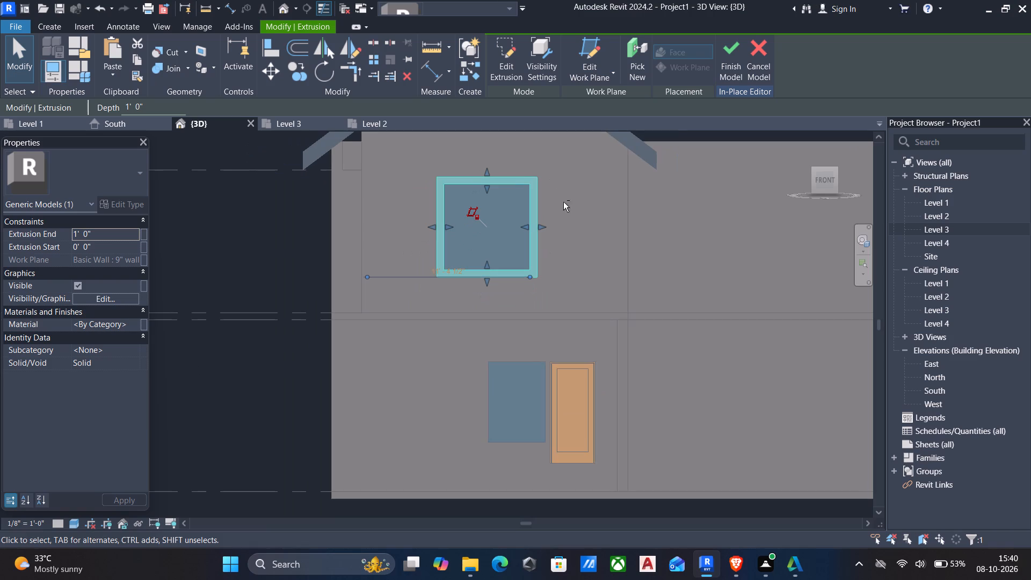
pyautogui.scroll(1, 577, 212)
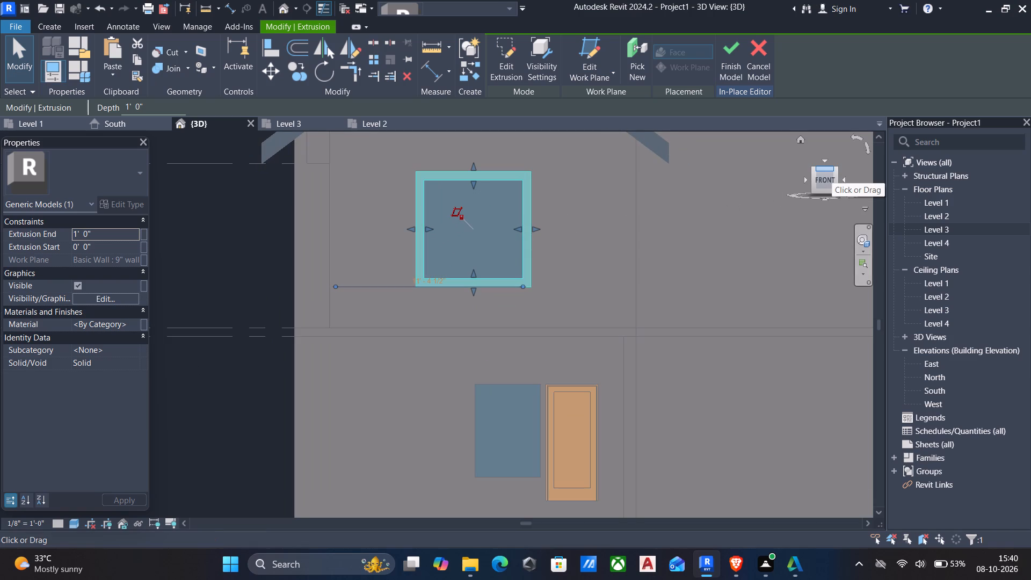
pyautogui.click(834, 168)
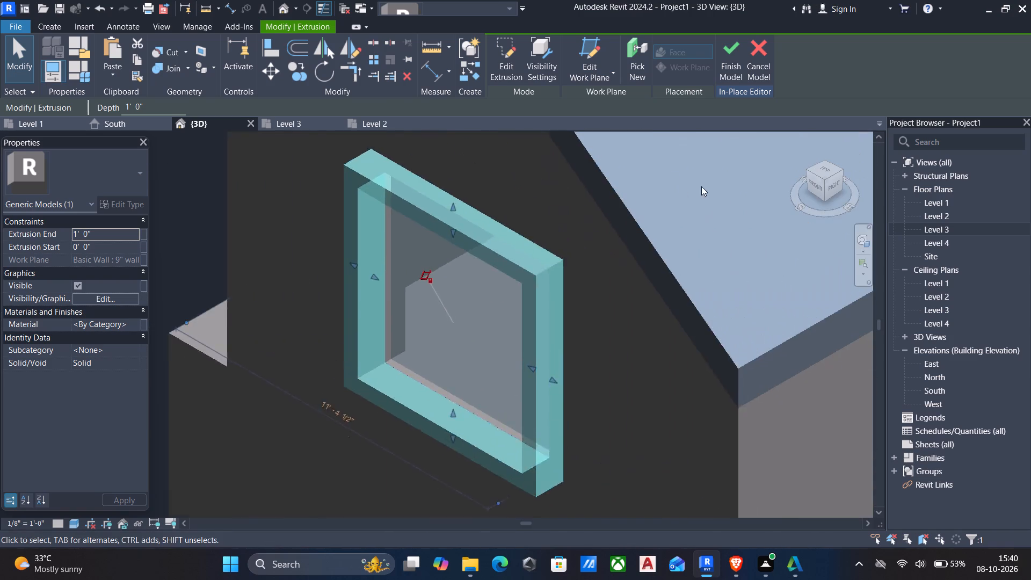
pyautogui.scroll(-10, 694, 190)
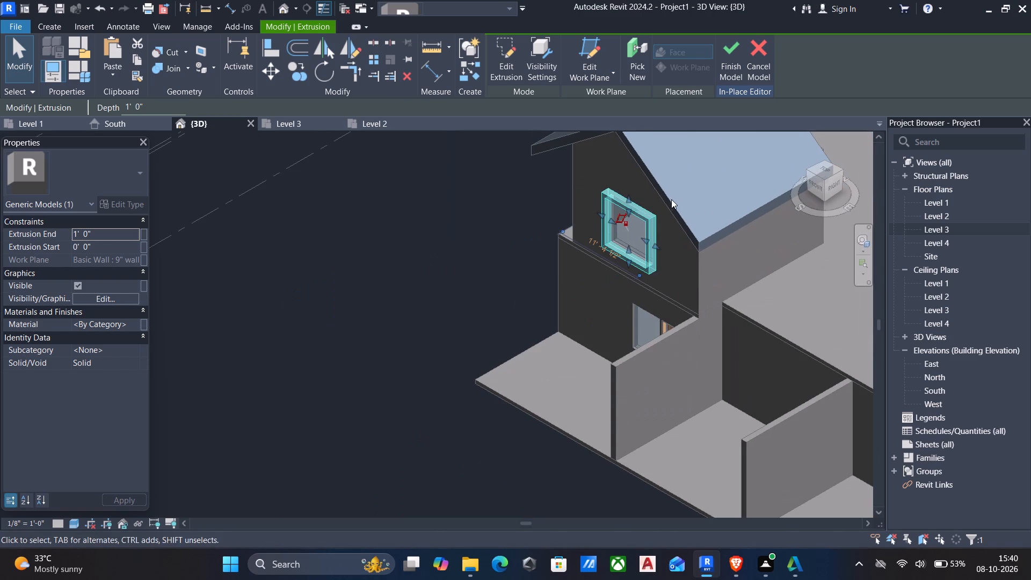
pyautogui.press('Escape')
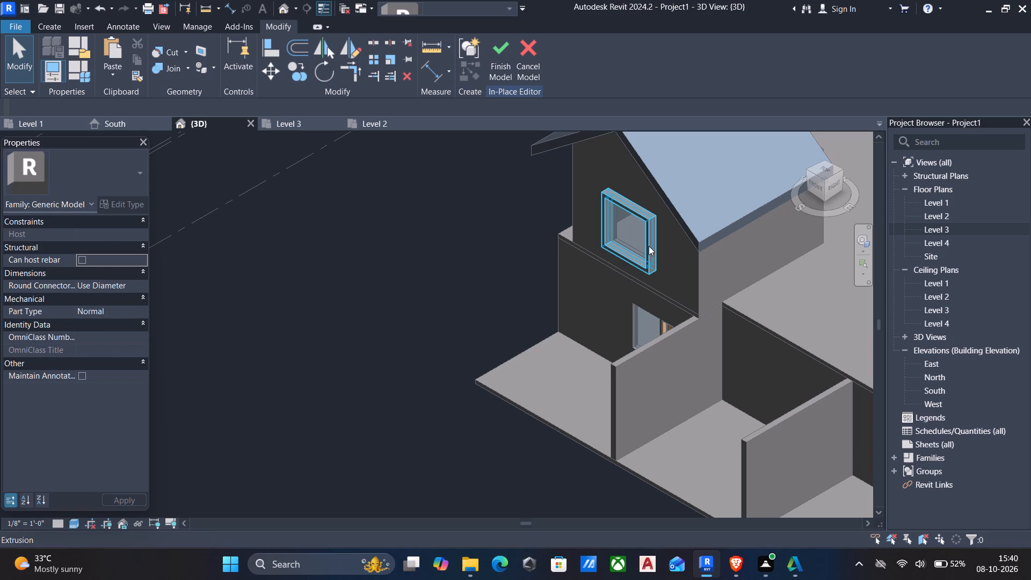
pyautogui.click(649, 246)
pyautogui.moveTo(615, 233); pyautogui.dragTo(605, 238)
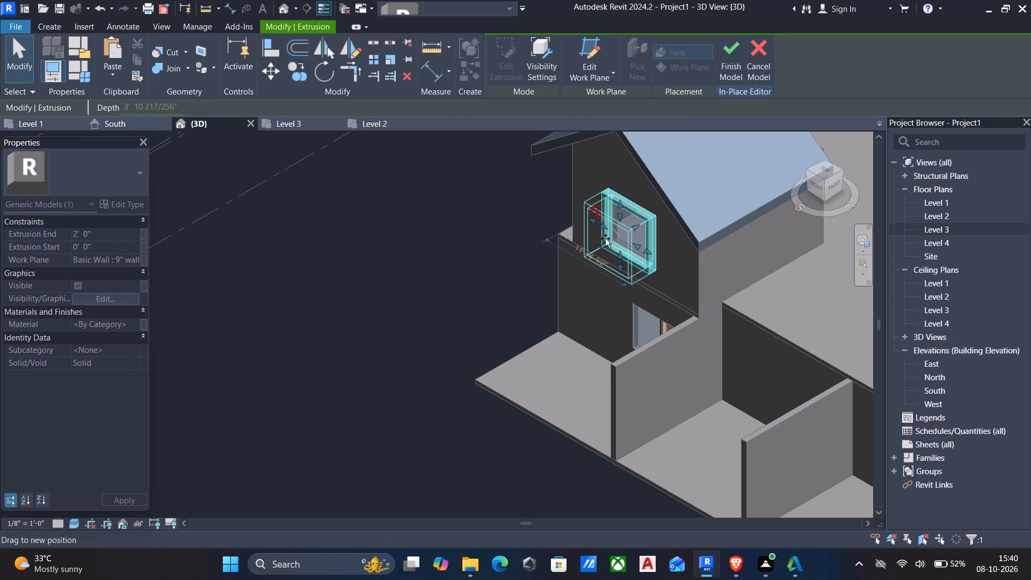
pyautogui.moveTo(605, 238); pyautogui.dragTo(593, 253)
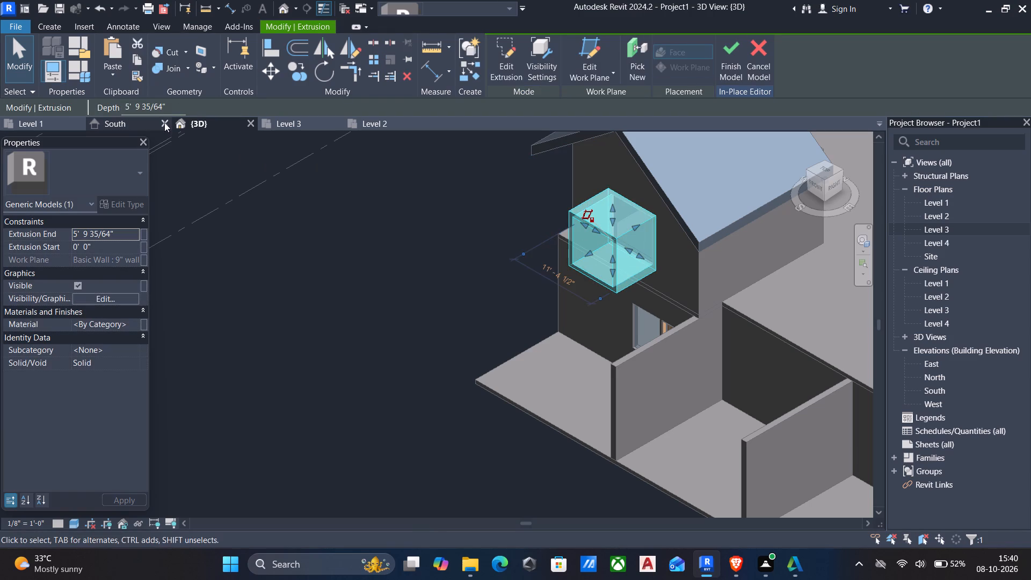
pyautogui.moveTo(170, 104); pyautogui.dragTo(13, 99)
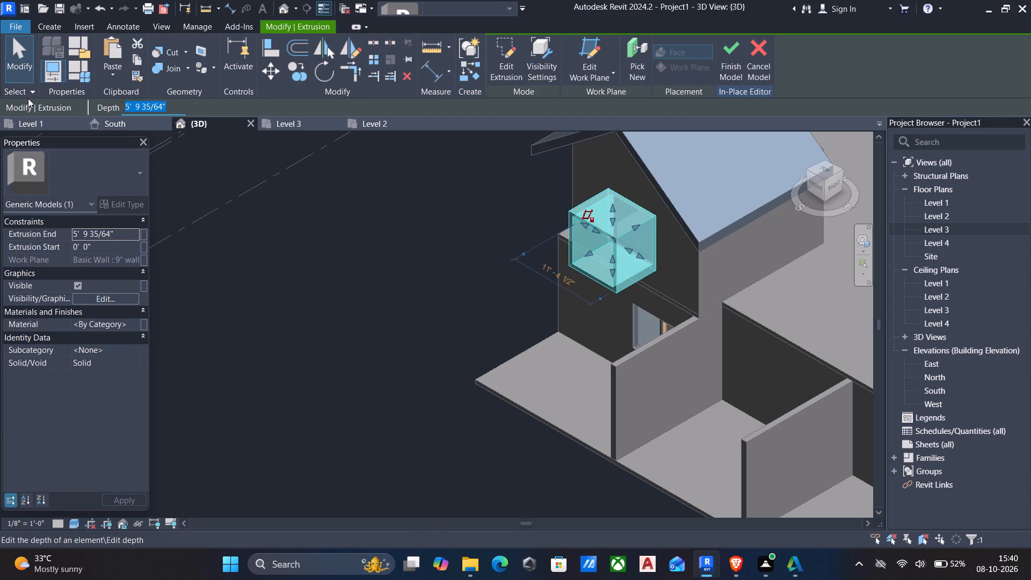
pyautogui.write("2'")
pyautogui.press('Return')
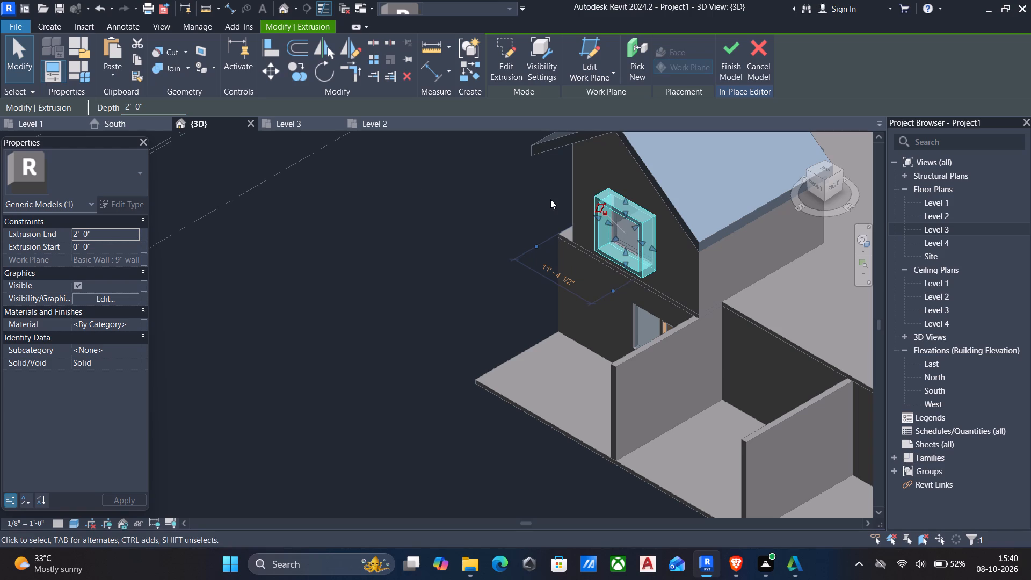
pyautogui.press('Escape')
# Finish the in-place model of the frame around the gable window.
pyautogui.scroll(-9, 544, 212)
pyautogui.keyDown('shift'); pyautogui.moveTo(530, 228); pyautogui.dragTo(547, 223, button='middle'); pyautogui.keyUp('shift')
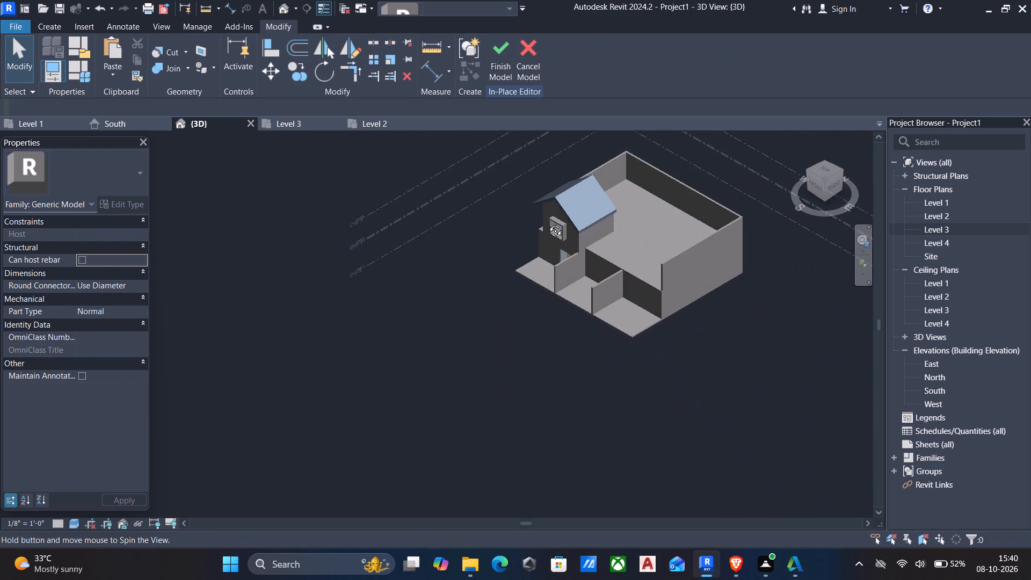
pyautogui.keyDown('shift'); pyautogui.moveTo(547, 223); pyautogui.dragTo(600, 203, button='middle'); pyautogui.keyUp('shift')
pyautogui.scroll(8, 600, 203)
pyautogui.scroll(-3, 569, 243)
pyautogui.keyDown('shift'); pyautogui.moveTo(564, 252); pyautogui.dragTo(596, 215, button='middle'); pyautogui.keyUp('shift')
pyautogui.keyDown('shift'); pyautogui.moveTo(609, 238); pyautogui.dragTo(594, 180, button='middle'); pyautogui.keyUp('shift')
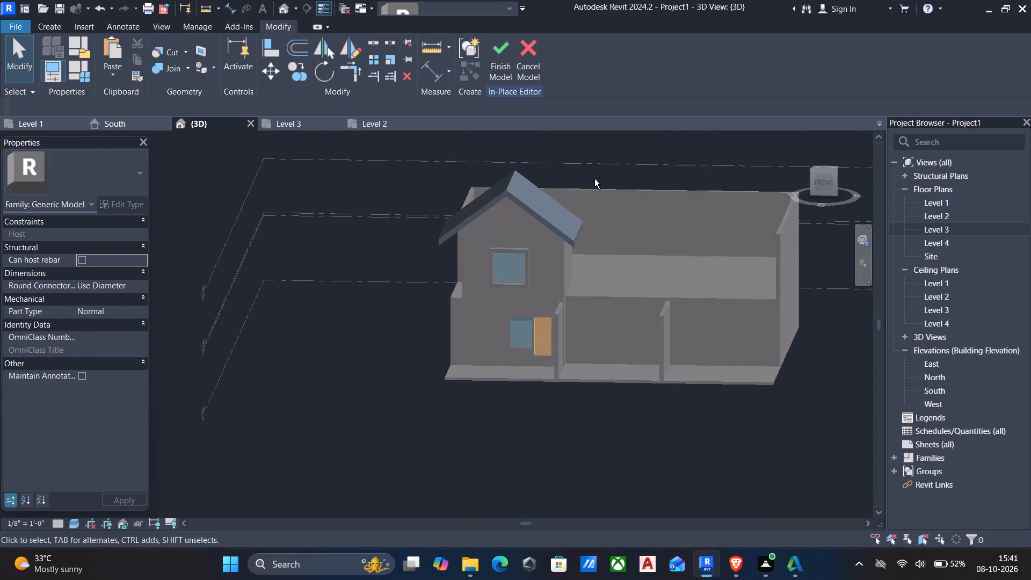
pyautogui.scroll(2, 579, 179)
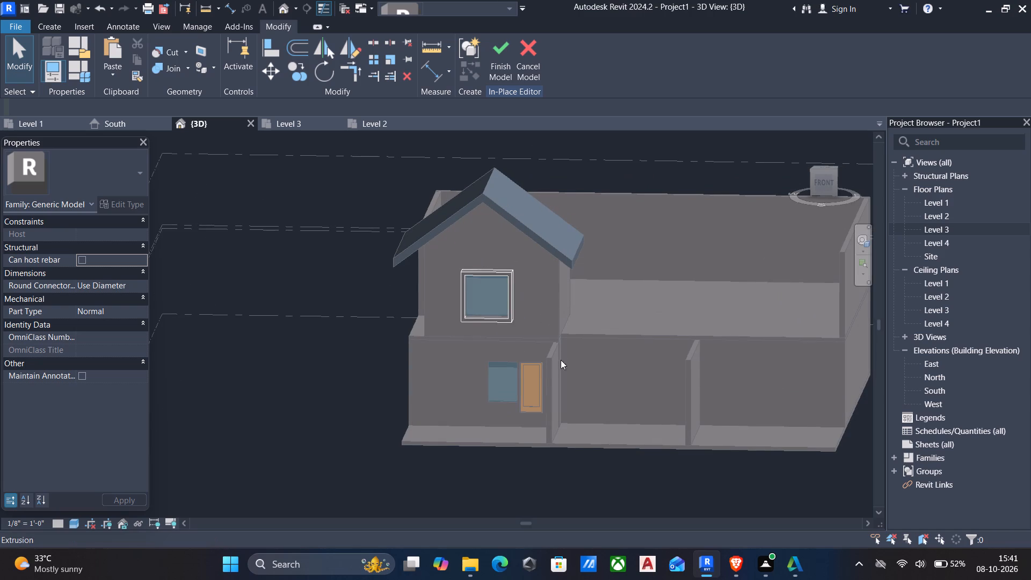
pyautogui.click(499, 45)
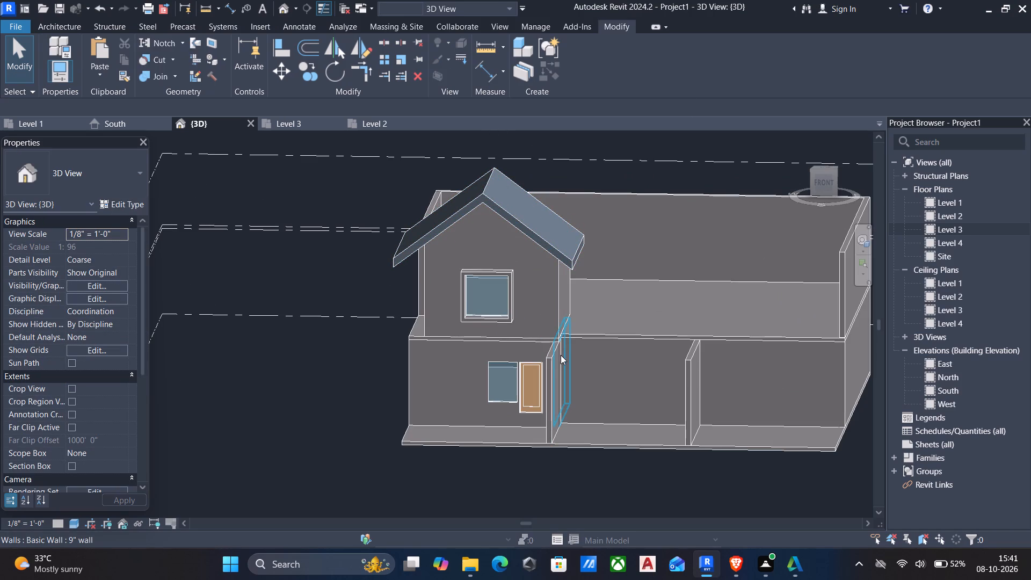
# Delete the projecting 9" wall beside the front door.
pyautogui.click(556, 356)
pyautogui.press('Delete')
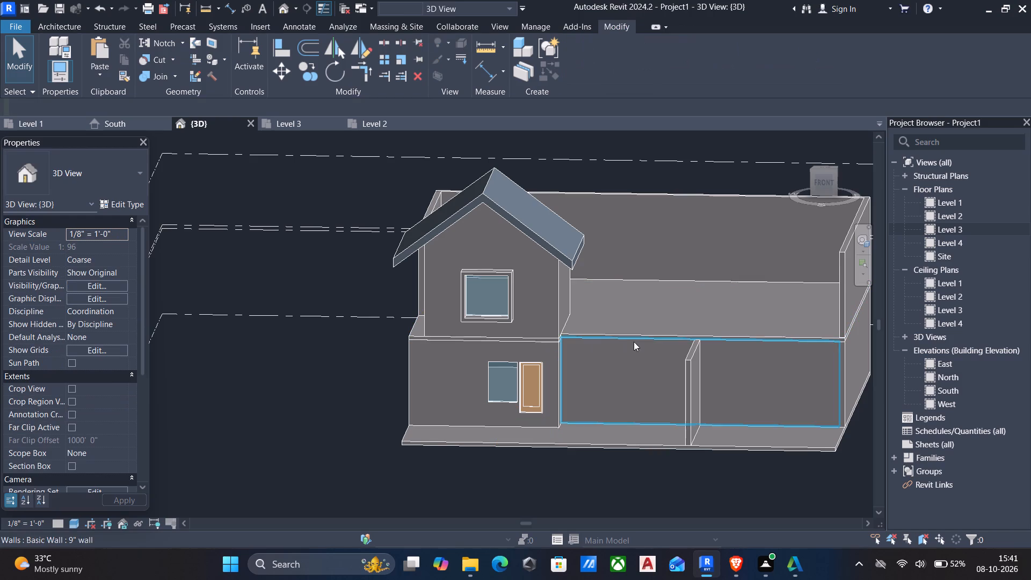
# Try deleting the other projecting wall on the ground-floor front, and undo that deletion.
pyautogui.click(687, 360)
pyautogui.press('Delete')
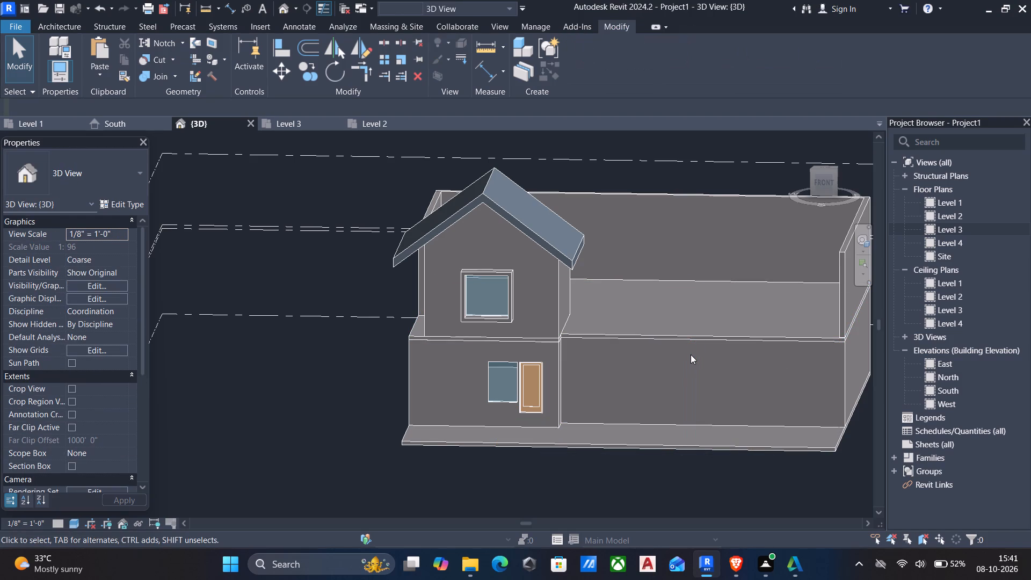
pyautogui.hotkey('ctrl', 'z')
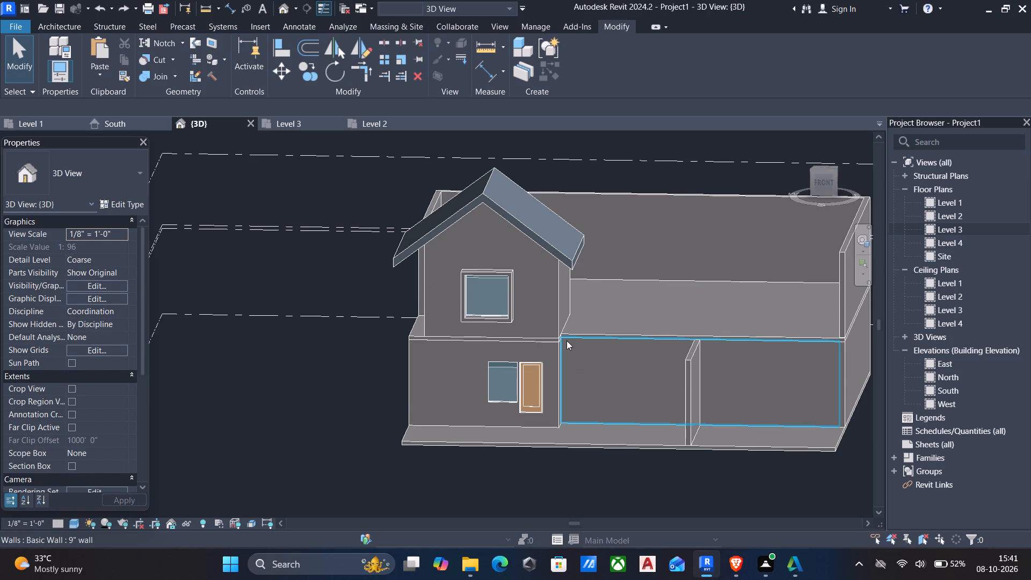
# Open the East elevation and set its visual style to Shaded.
pyautogui.scroll(-5, 567, 340)
pyautogui.keyDown('shift'); pyautogui.moveTo(567, 340); pyautogui.dragTo(638, 331, button='middle'); pyautogui.keyUp('shift')
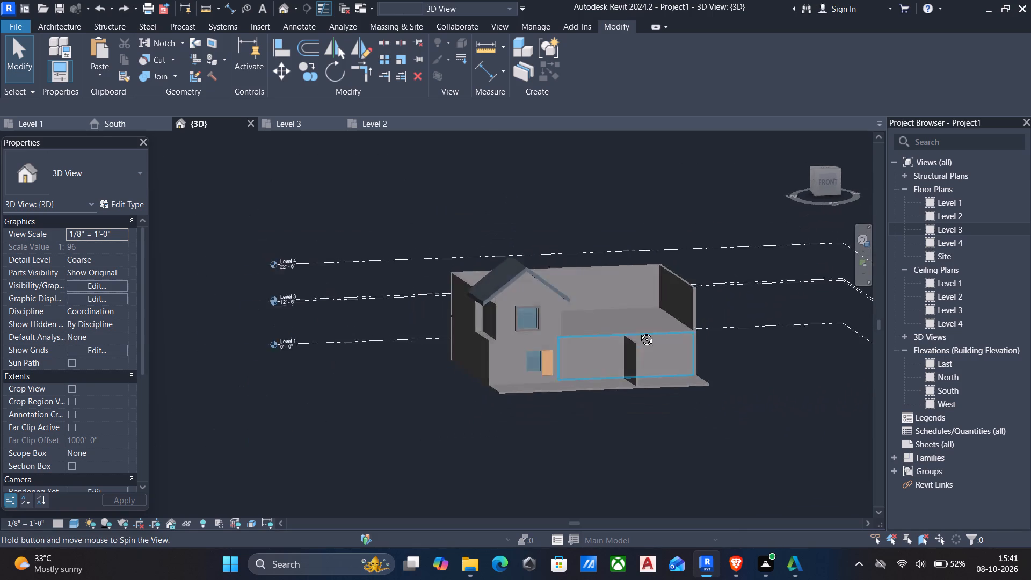
pyautogui.keyDown('shift'); pyautogui.moveTo(638, 331); pyautogui.dragTo(774, 340, button='middle'); pyautogui.keyUp('shift')
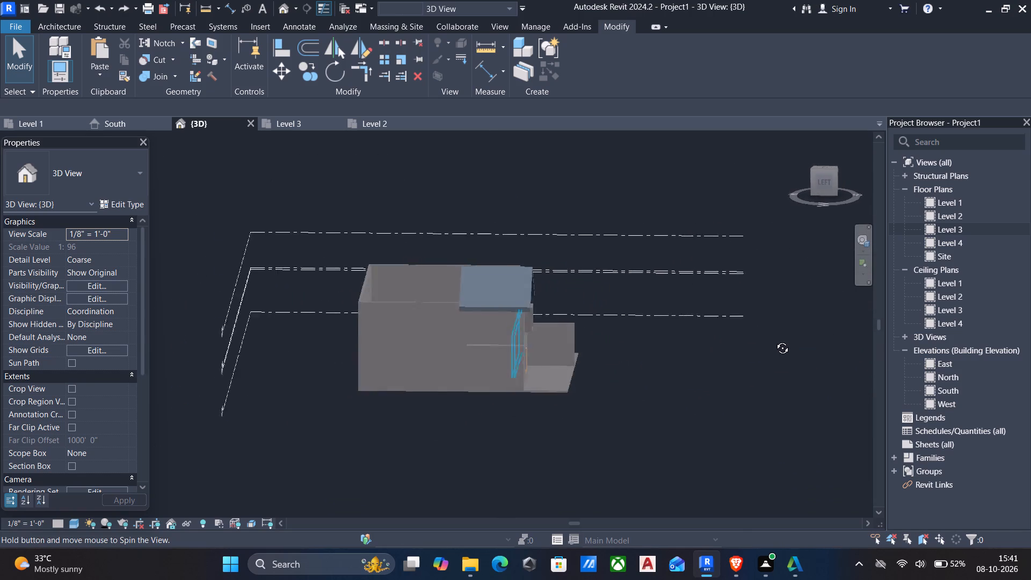
pyautogui.keyDown('shift'); pyautogui.moveTo(774, 340); pyautogui.dragTo(760, 346, button='middle'); pyautogui.keyUp('shift')
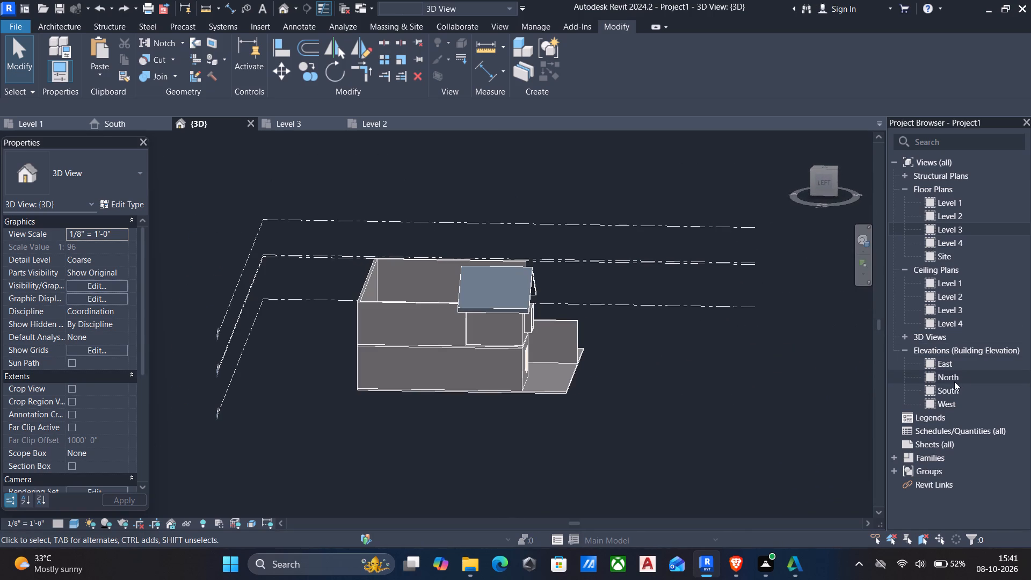
pyautogui.doubleClick(949, 365)
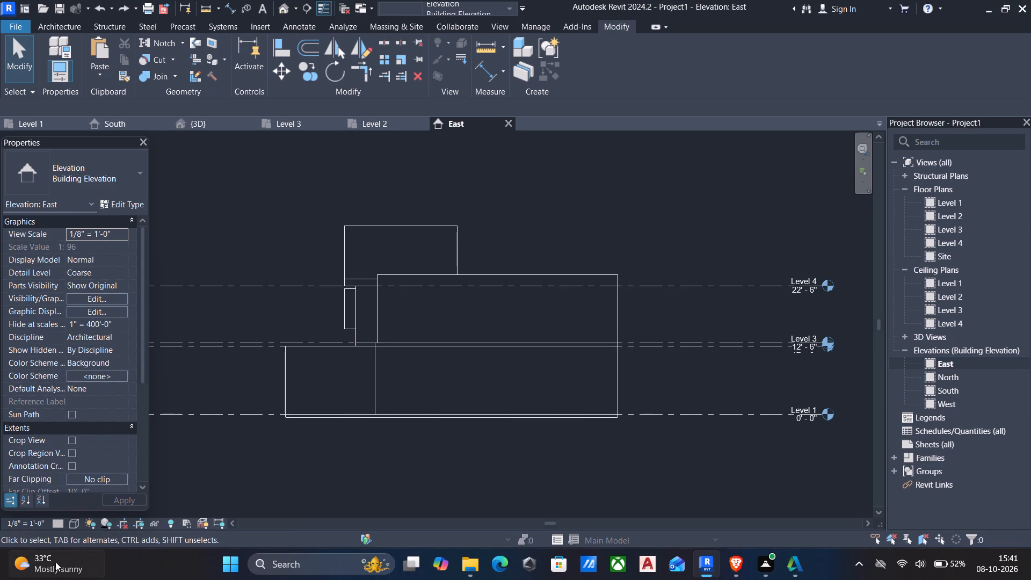
pyautogui.click(71, 520)
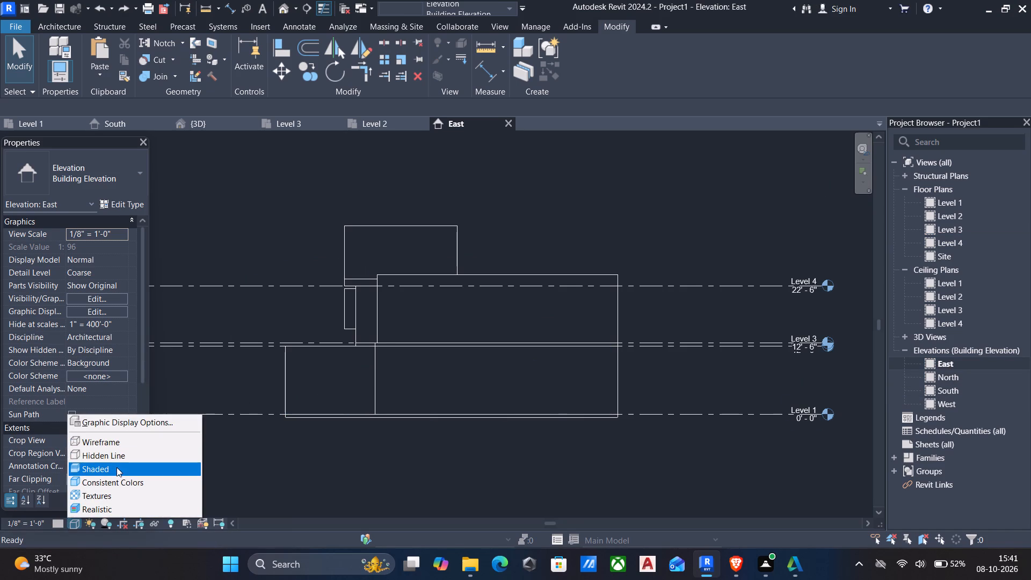
pyautogui.click(116, 467)
# Open the West elevation and set its visual style to Shaded.
pyautogui.doubleClick(950, 401)
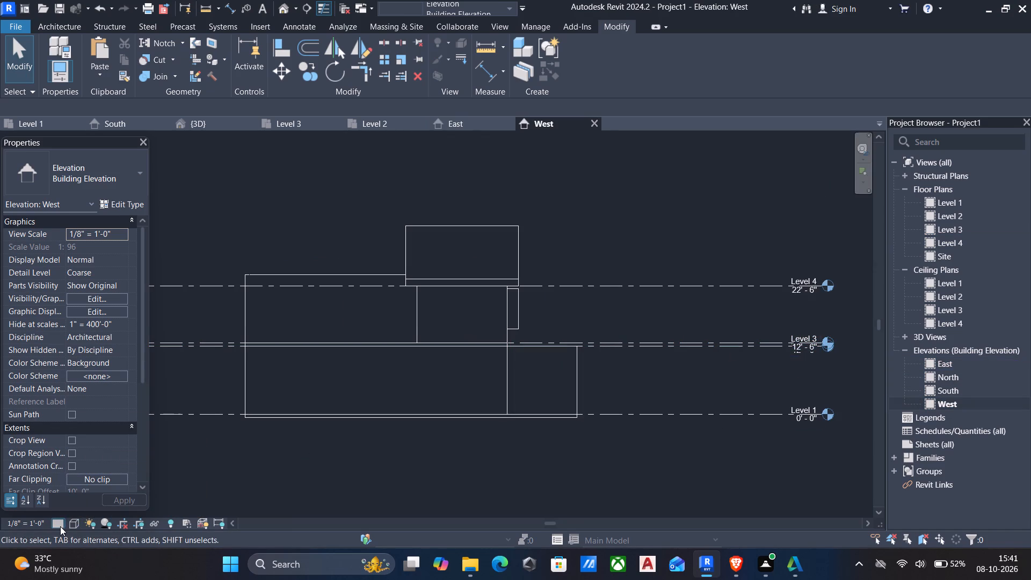
pyautogui.click(70, 521)
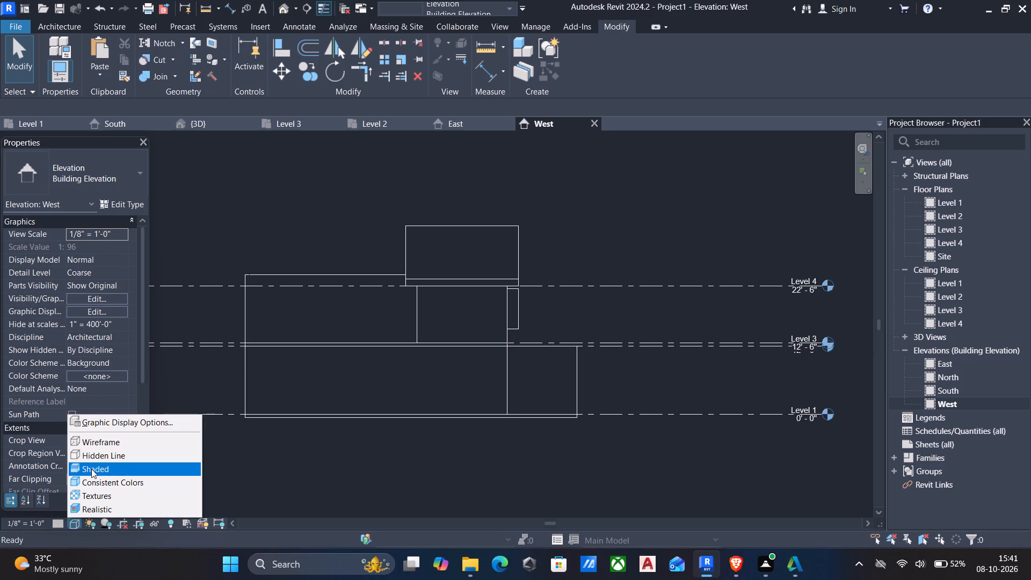
pyautogui.click(91, 469)
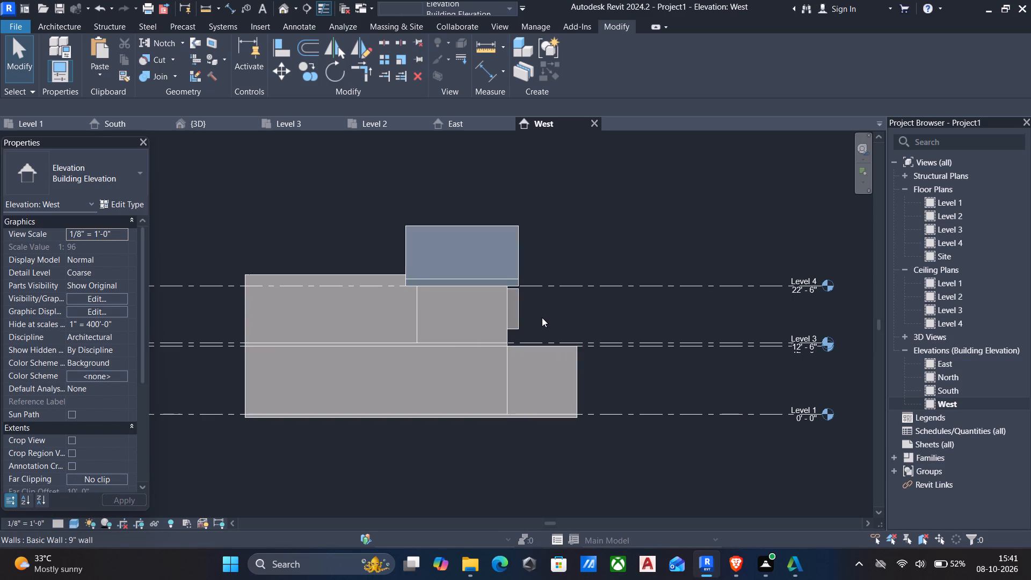
# Create a Generic - 12" roof by extrusion on the projecting 9" wall's plane, sloping about 10'-3" from the upper window frame's base down to Level 2.
pyautogui.scroll(8, 500, 336)
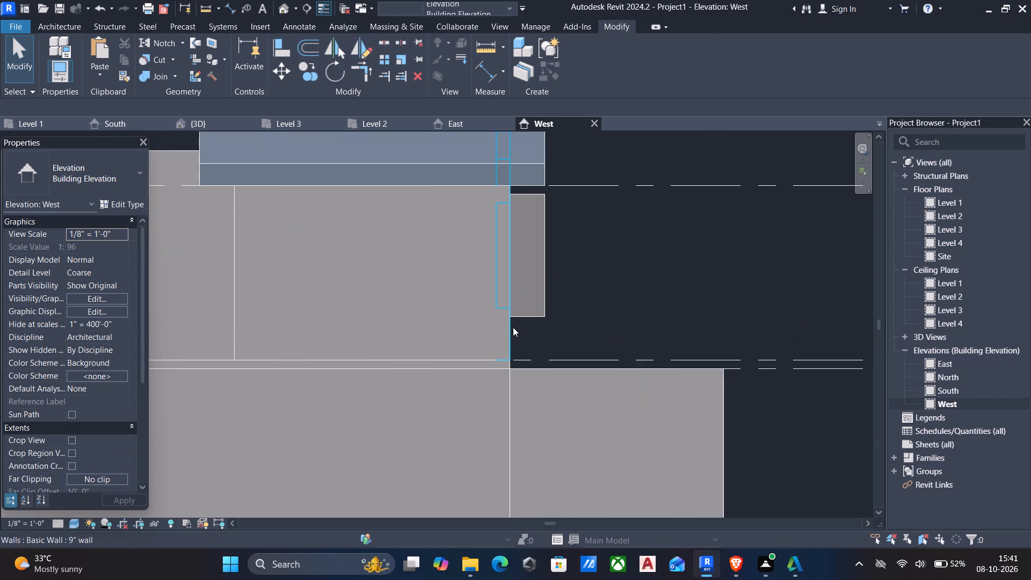
pyautogui.click(56, 20)
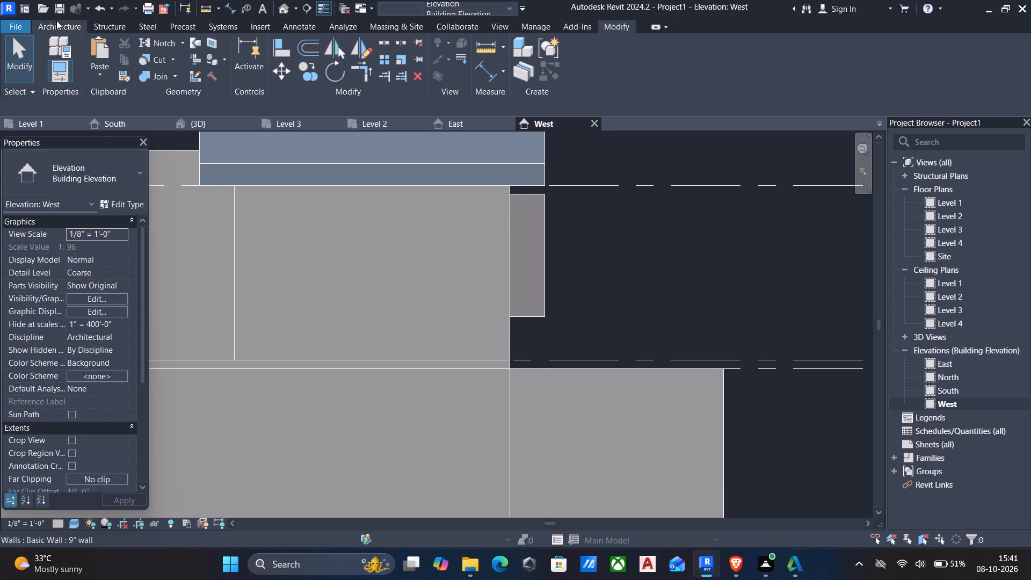
pyautogui.click(243, 71)
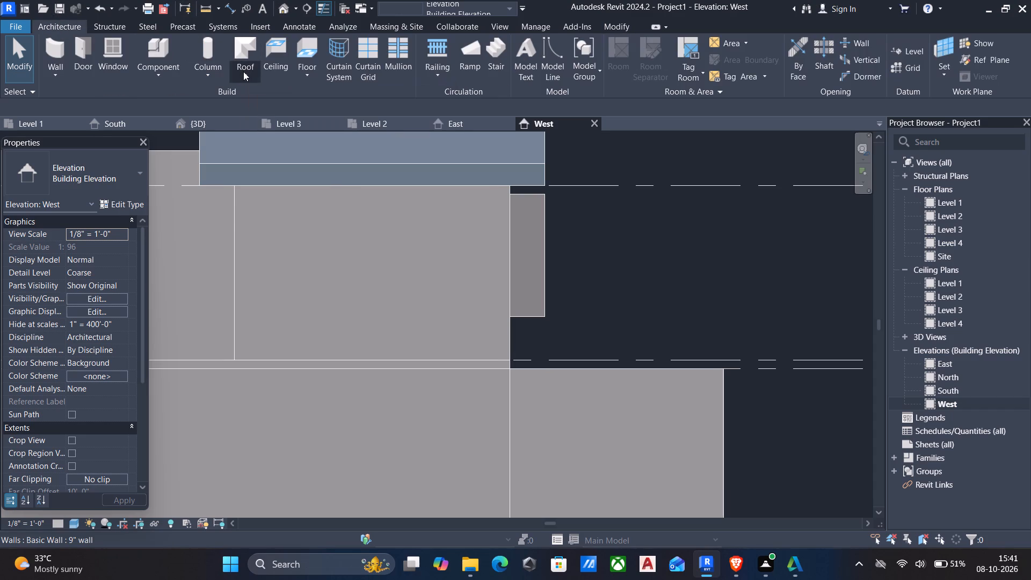
pyautogui.click(263, 121)
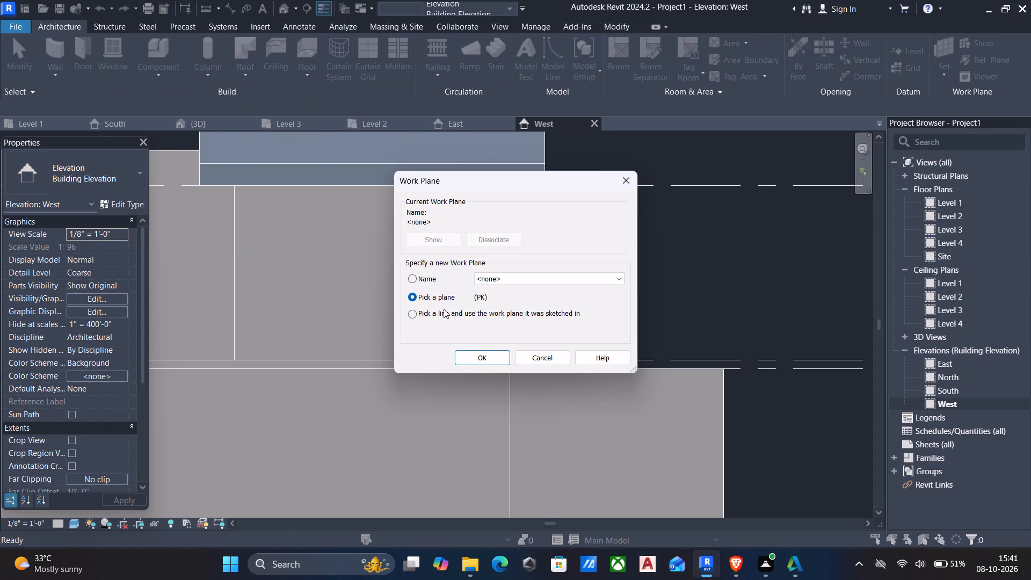
pyautogui.click(471, 356)
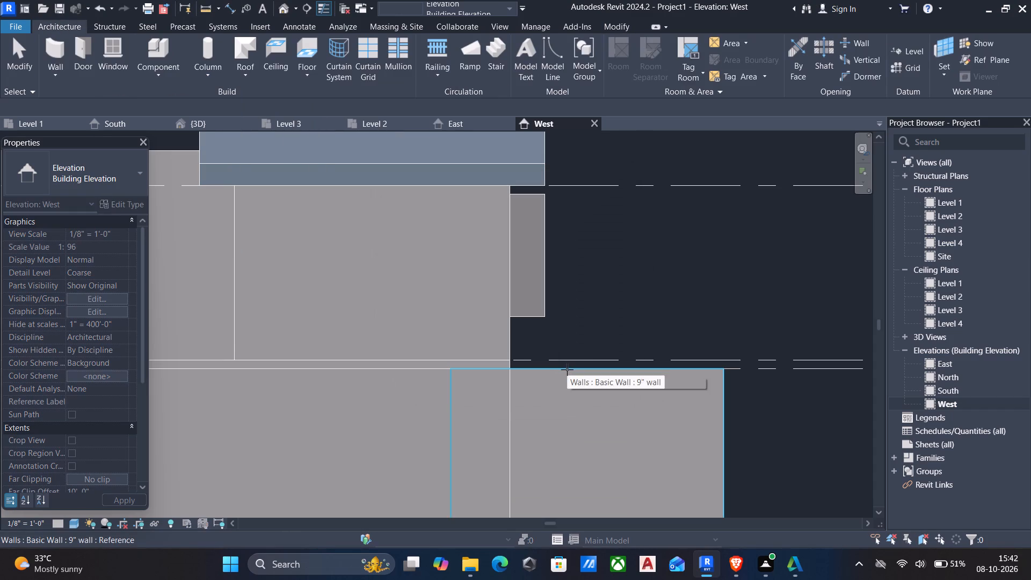
pyautogui.click(567, 369)
pyautogui.click(523, 300)
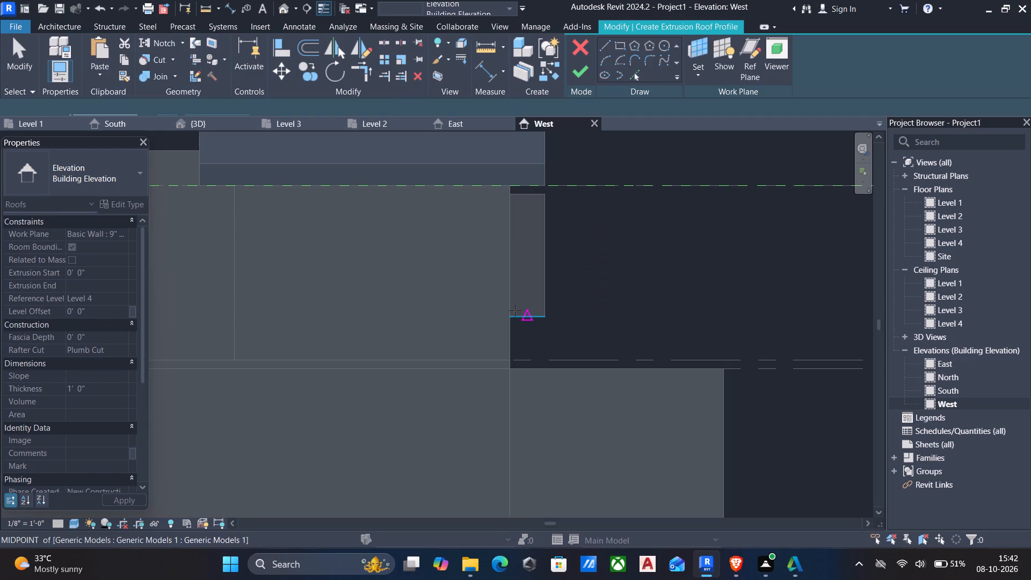
pyautogui.click(507, 316)
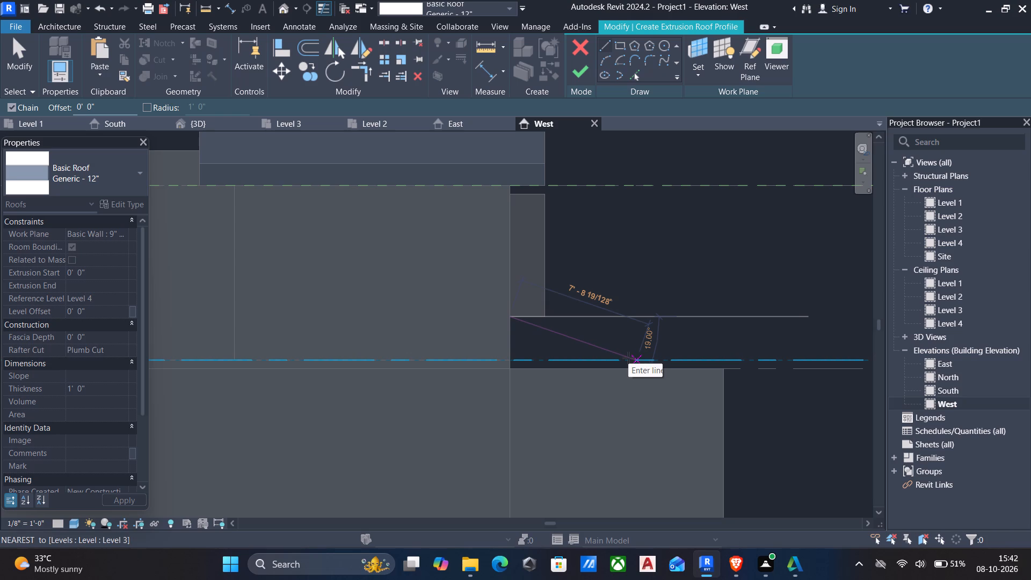
pyautogui.click(677, 367)
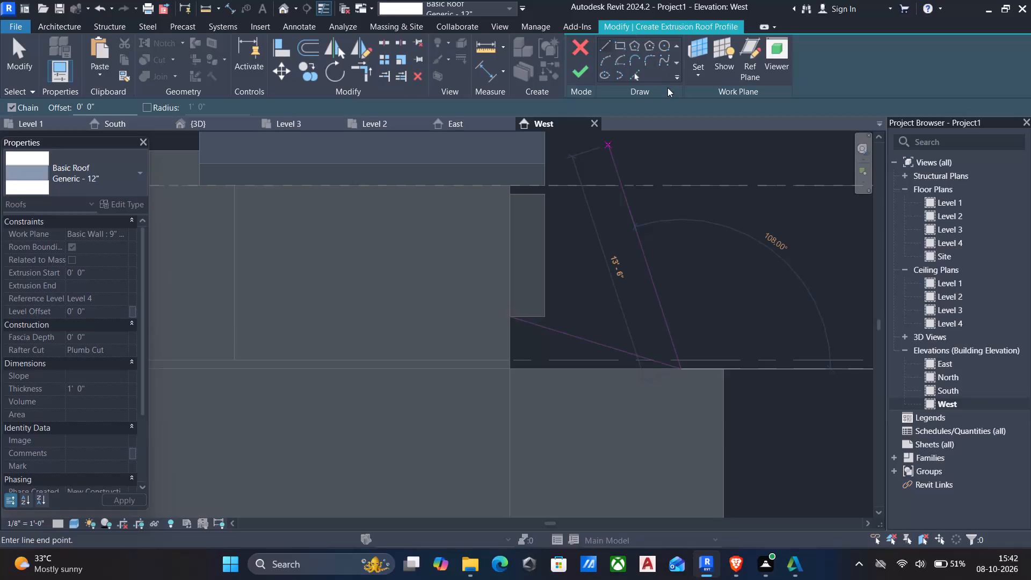
pyautogui.press('Escape')
pyautogui.click(579, 74)
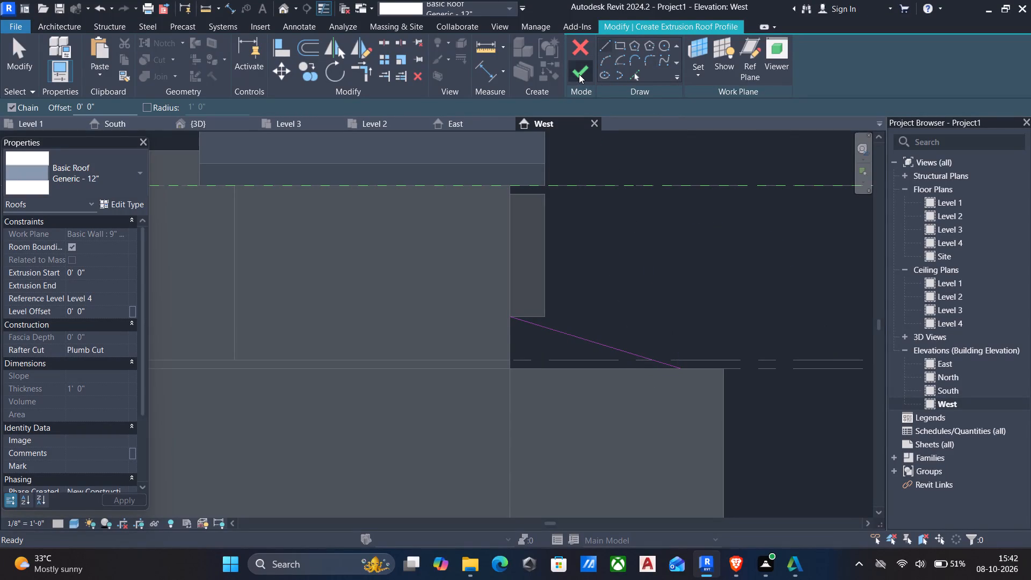
# Open the 3D view and examine the new sloped roof from the front and the west side.
pyautogui.scroll(-10, 579, 89)
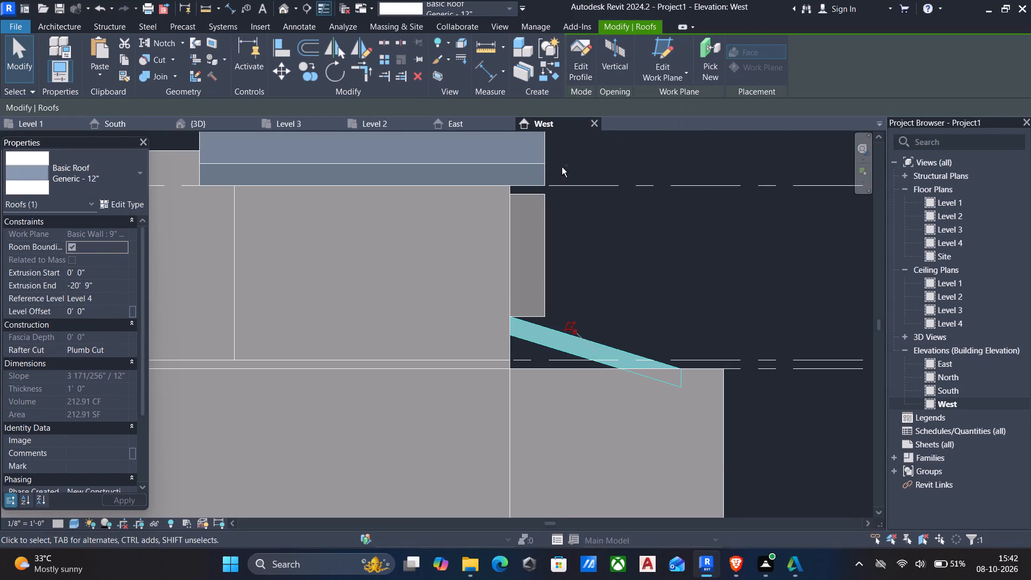
pyautogui.scroll(-5, 624, 202)
pyautogui.keyDown('shift'); pyautogui.moveTo(632, 212); pyautogui.dragTo(600, 223, button='middle'); pyautogui.keyUp('shift')
pyautogui.scroll(1, 600, 223)
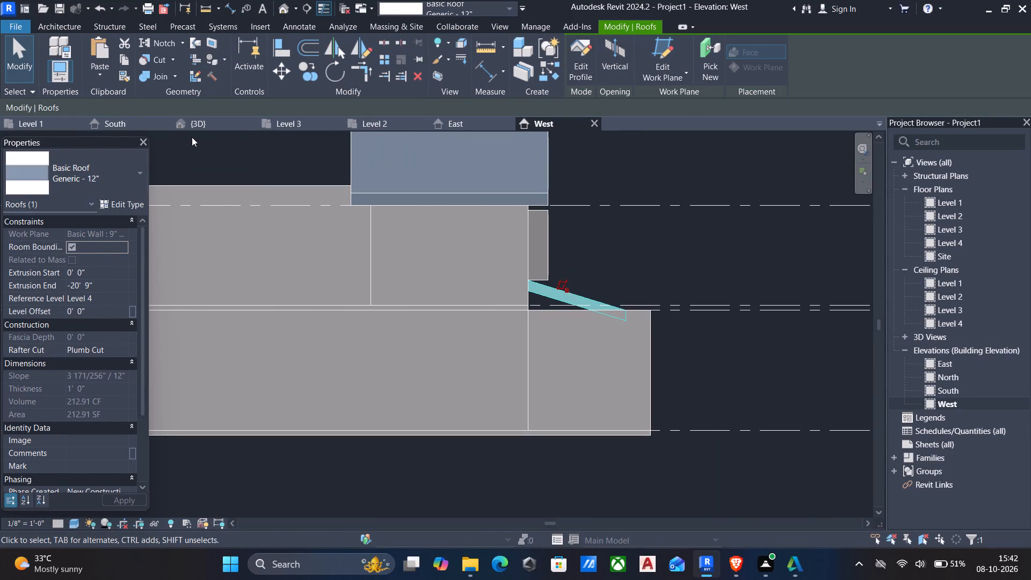
pyautogui.click(205, 111)
pyautogui.click(200, 125)
pyautogui.scroll(-2, 467, 240)
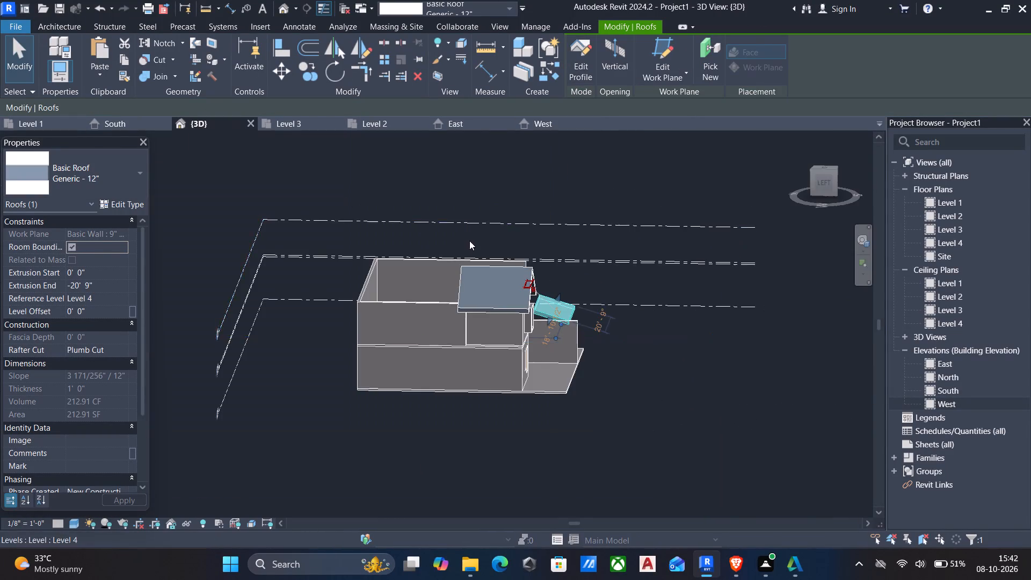
pyautogui.scroll(-3, 469, 241)
pyautogui.scroll(1, 355, 295)
pyautogui.scroll(-5, 627, 286)
pyautogui.keyDown('shift'); pyautogui.moveTo(674, 291); pyautogui.dragTo(408, 328, button='middle'); pyautogui.keyUp('shift')
pyautogui.keyDown('shift'); pyautogui.scroll(2, 408, 328); pyautogui.keyUp('shift')
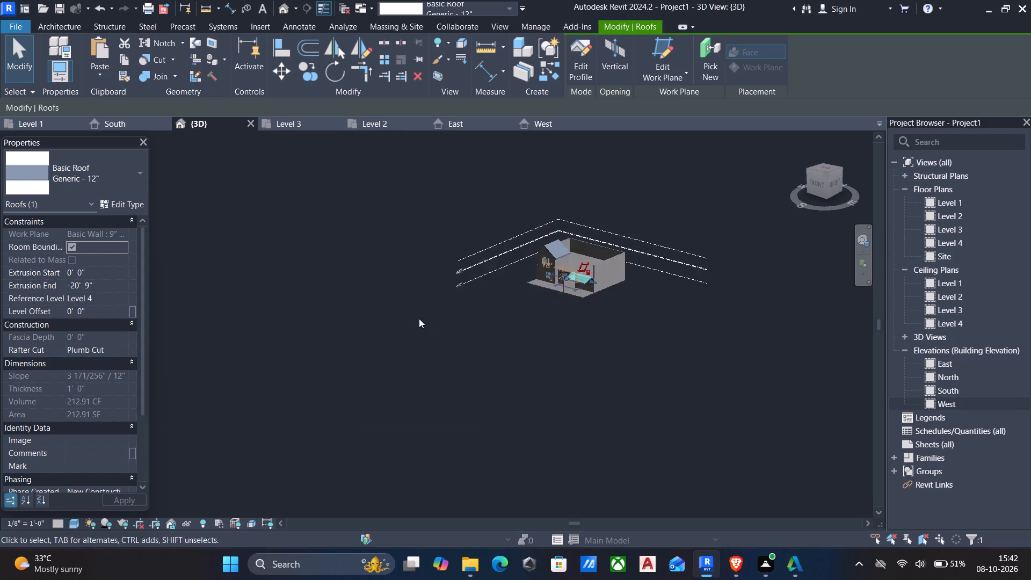
pyautogui.keyDown('shift'); pyautogui.scroll(6, 419, 318); pyautogui.keyUp('shift')
pyautogui.scroll(7, 1000, 271)
pyautogui.scroll(-1, 851, 287)
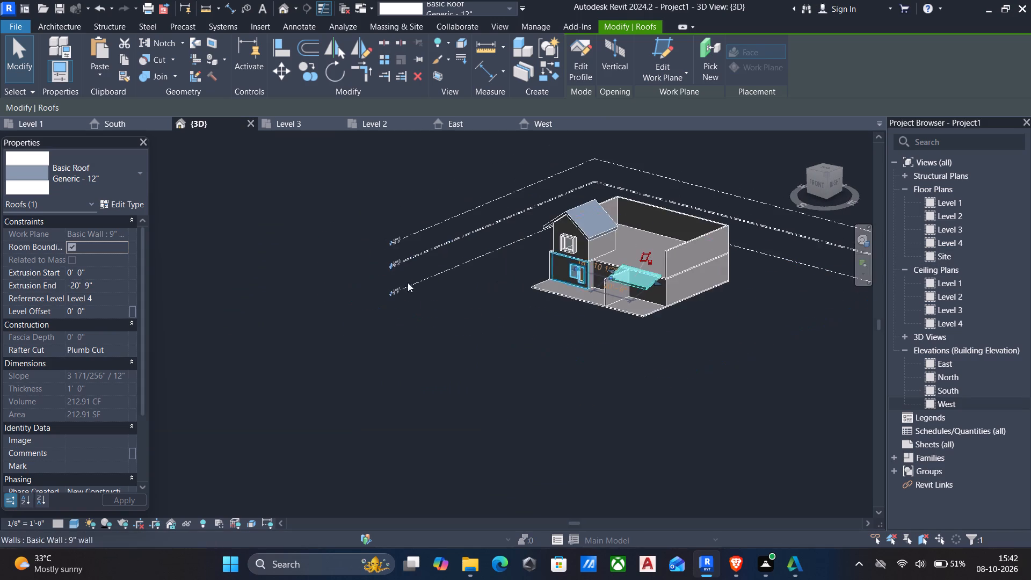
pyautogui.scroll(5, 380, 325)
pyautogui.scroll(-3, 455, 327)
pyautogui.keyDown('shift'); pyautogui.moveTo(455, 327); pyautogui.dragTo(680, 261, button='middle'); pyautogui.keyUp('shift')
pyautogui.scroll(7, 680, 260)
pyautogui.scroll(-4, 718, 267)
pyautogui.moveTo(703, 279); pyautogui.dragTo(599, 274, button='middle')
pyautogui.scroll(5, 601, 273)
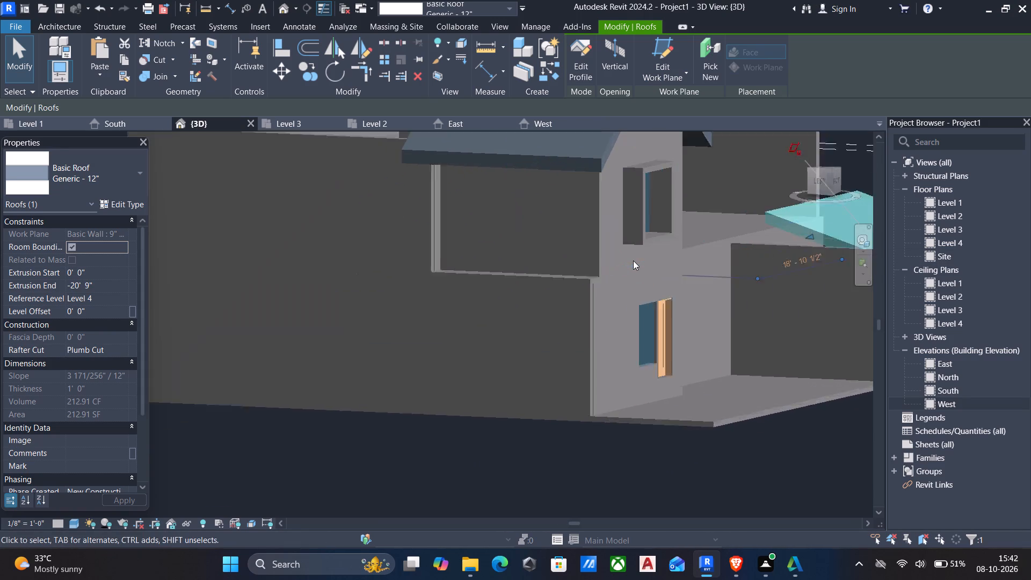
pyautogui.scroll(2, 633, 260)
# Align the lower roof's west end face with the outer face of the ground-floor west 9" wall.
pyautogui.press('Escape')
pyautogui.scroll(-3, 638, 257)
pyautogui.moveTo(622, 266); pyautogui.dragTo(477, 298, button='middle')
pyautogui.scroll(3, 484, 294)
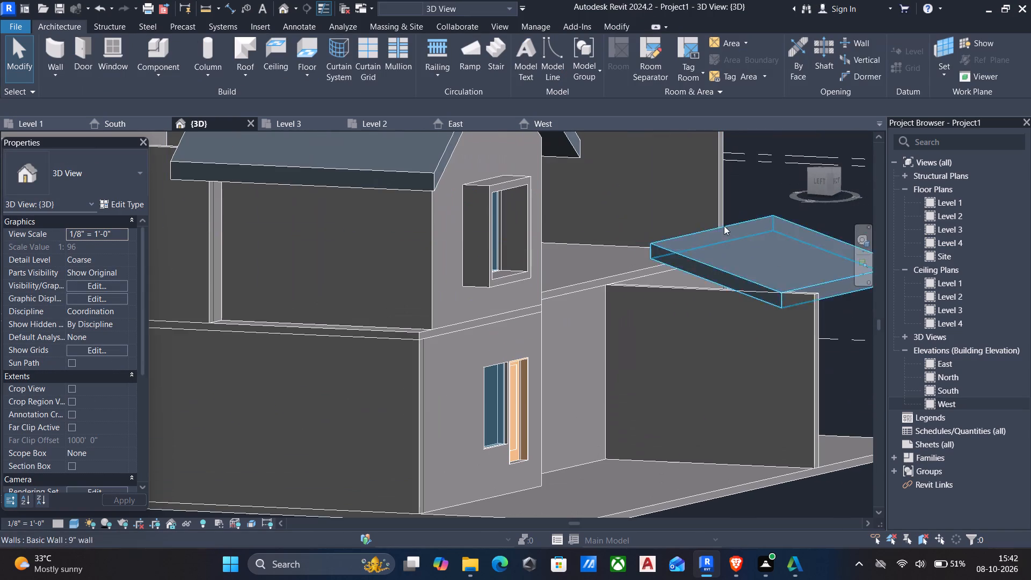
pyautogui.click(689, 251)
pyautogui.write('al')
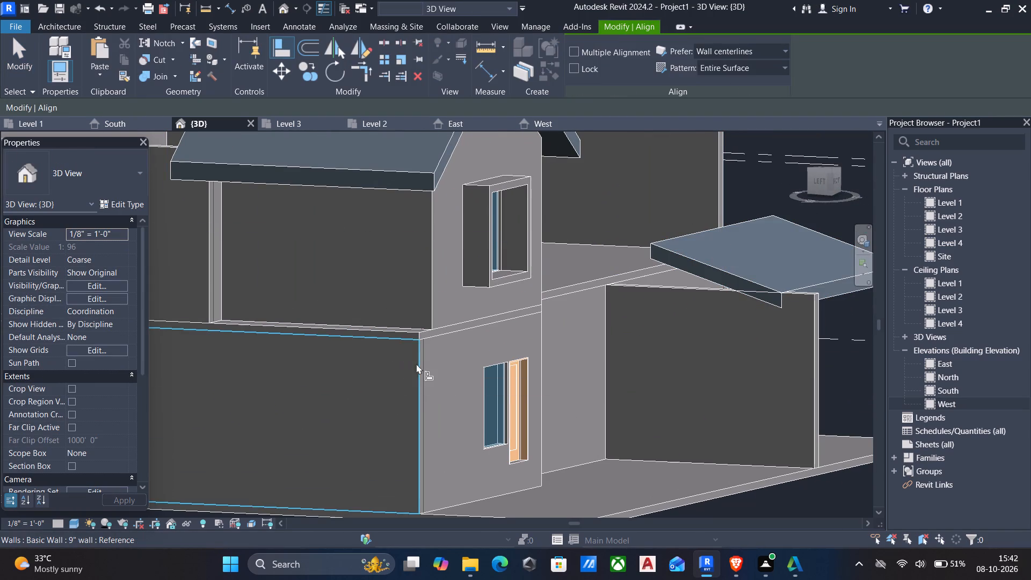
pyautogui.click(416, 364)
pyautogui.click(680, 259)
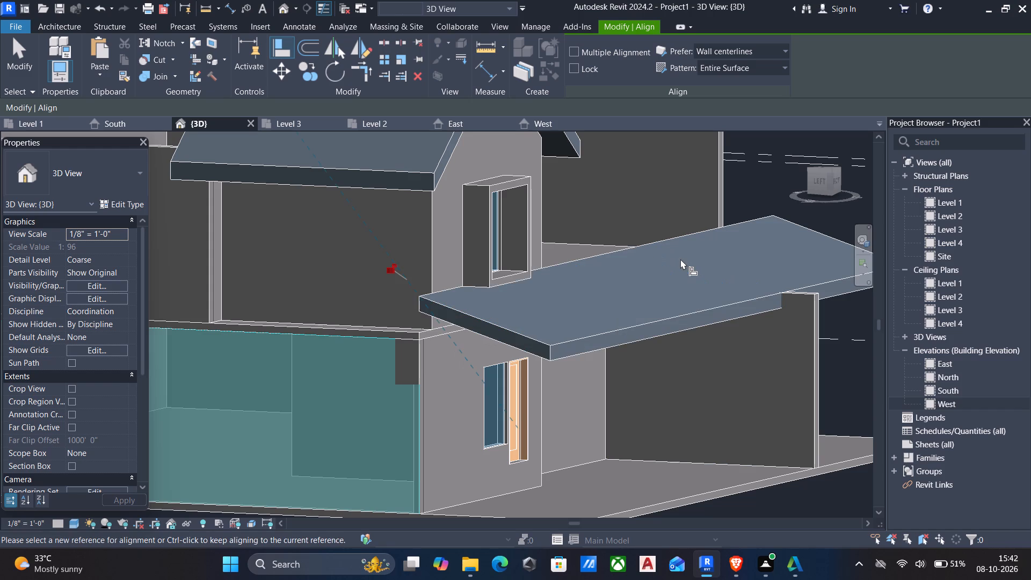
pyautogui.press('Escape')
# Examine the extended lower roof from the west side and the front, checking both its ends.
pyautogui.scroll(-7, 664, 269)
pyautogui.keyDown('shift'); pyautogui.moveTo(658, 275); pyautogui.dragTo(693, 286, button='middle'); pyautogui.keyUp('shift')
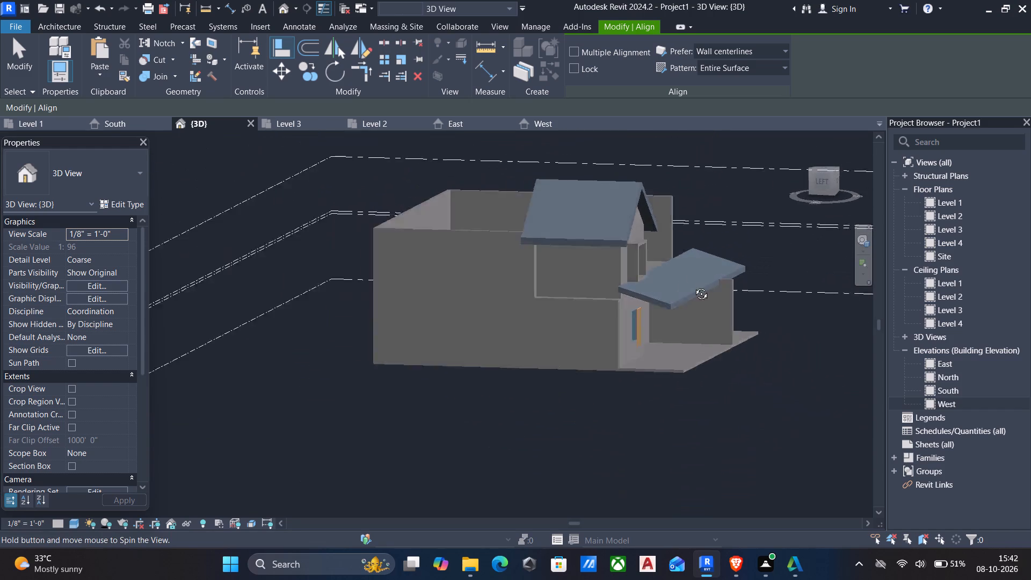
pyautogui.keyDown('shift'); pyautogui.moveTo(693, 286); pyautogui.dragTo(700, 289, button='middle'); pyautogui.keyUp('shift')
pyautogui.scroll(7, 702, 292)
pyautogui.scroll(7, 616, 298)
pyautogui.scroll(-2, 595, 297)
pyautogui.keyDown('shift'); pyautogui.moveTo(595, 297); pyautogui.dragTo(611, 293, button='middle'); pyautogui.keyUp('shift')
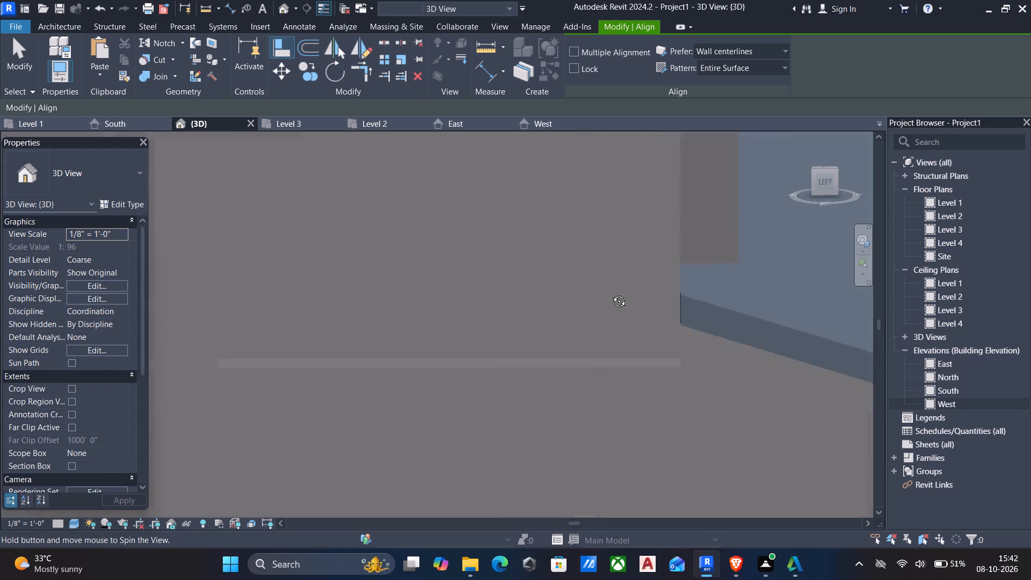
pyautogui.keyDown('shift'); pyautogui.moveTo(611, 293); pyautogui.dragTo(589, 317, button='middle'); pyautogui.keyUp('shift')
pyautogui.scroll(1, 591, 322)
pyautogui.scroll(-5, 594, 324)
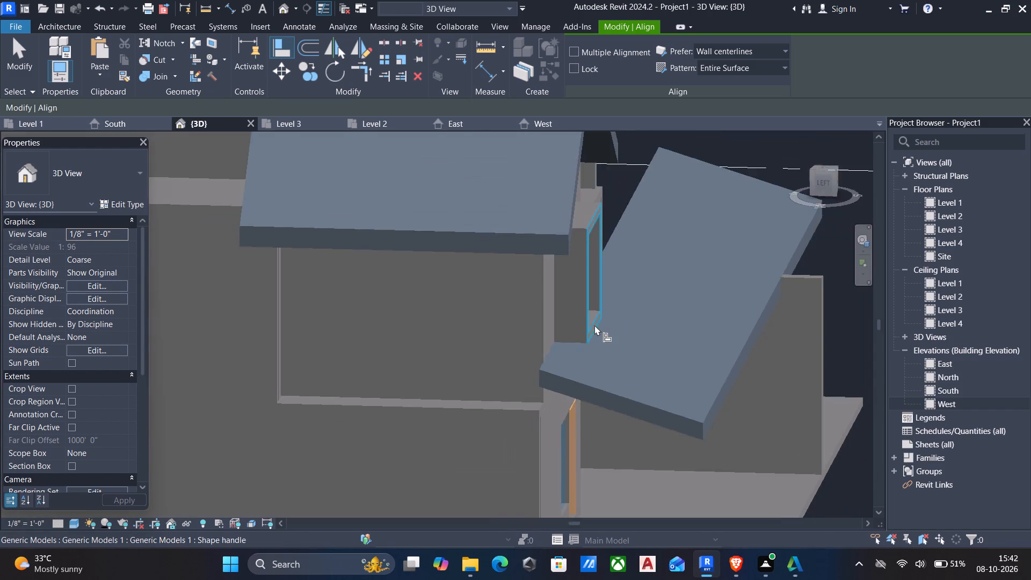
pyautogui.moveTo(594, 325); pyautogui.dragTo(418, 353, button='middle')
pyautogui.scroll(-8, 415, 347)
pyautogui.keyDown('shift'); pyautogui.moveTo(459, 354); pyautogui.dragTo(454, 356, button='middle'); pyautogui.keyUp('shift')
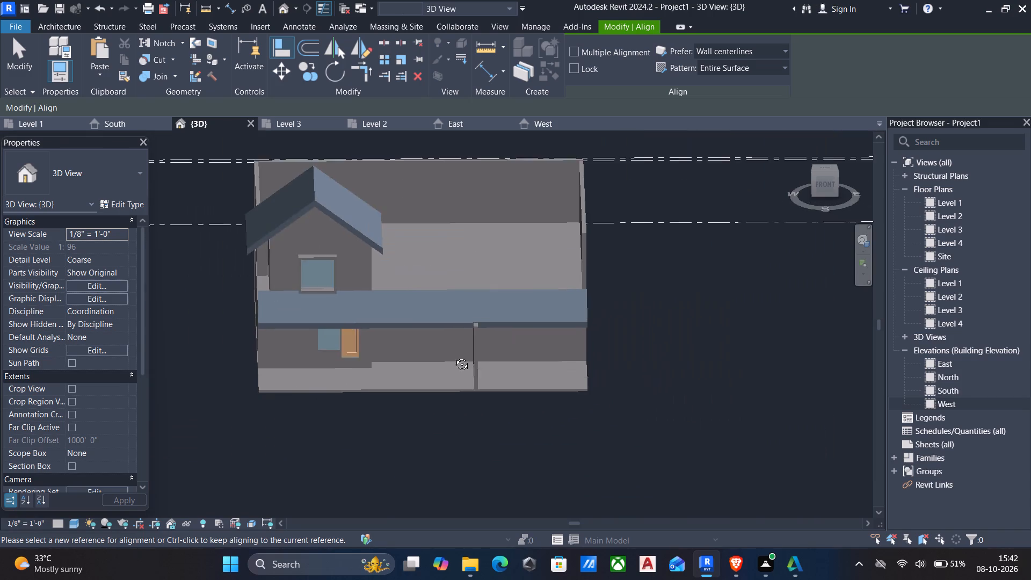
pyautogui.keyDown('shift'); pyautogui.moveTo(454, 356); pyautogui.dragTo(402, 370, button='middle'); pyautogui.keyUp('shift')
pyautogui.scroll(3, 441, 366)
pyautogui.scroll(-3, 453, 363)
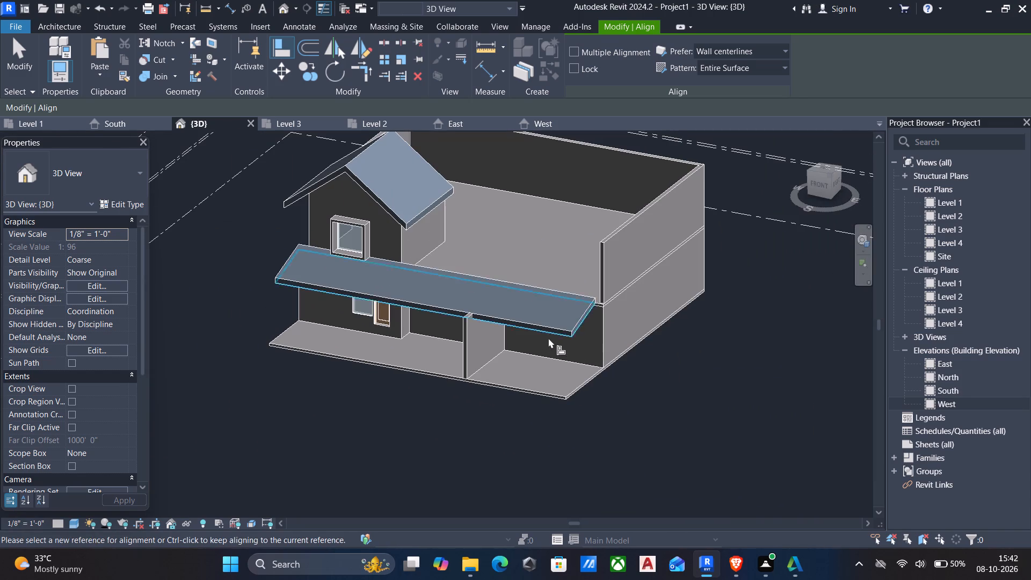
# Shorten the lower roof from its east end, using the front view to stop it just past the projecting partition wall.
pyautogui.press('Escape')
pyautogui.click(573, 334)
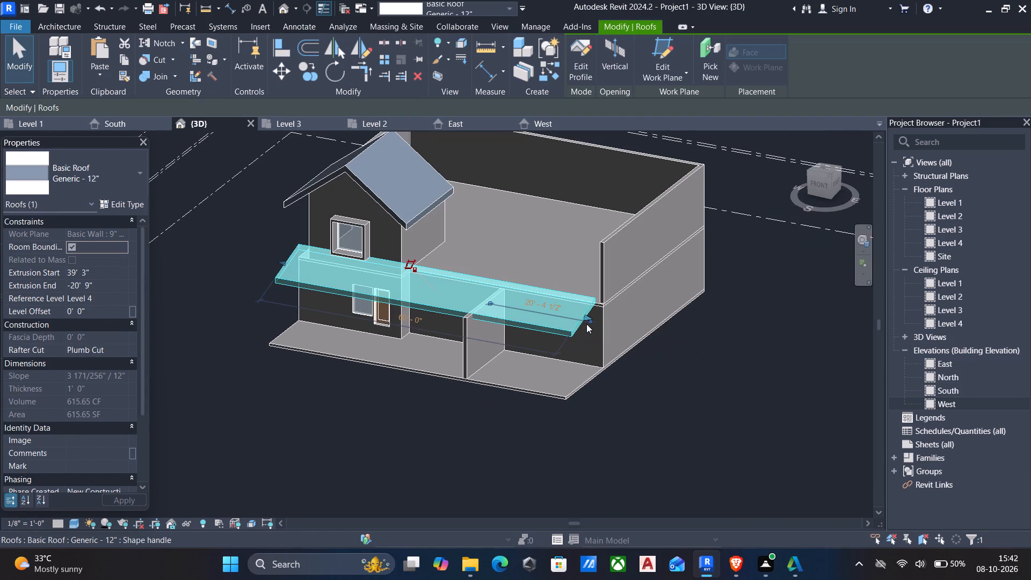
pyautogui.moveTo(586, 315); pyautogui.dragTo(566, 315)
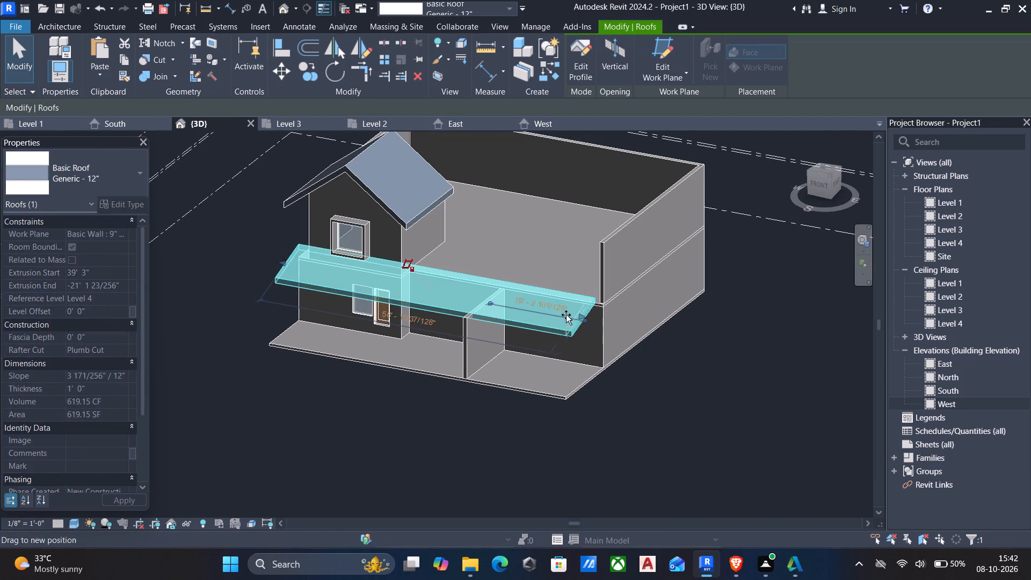
pyautogui.moveTo(566, 315); pyautogui.dragTo(567, 315)
pyautogui.moveTo(573, 316); pyautogui.dragTo(527, 310)
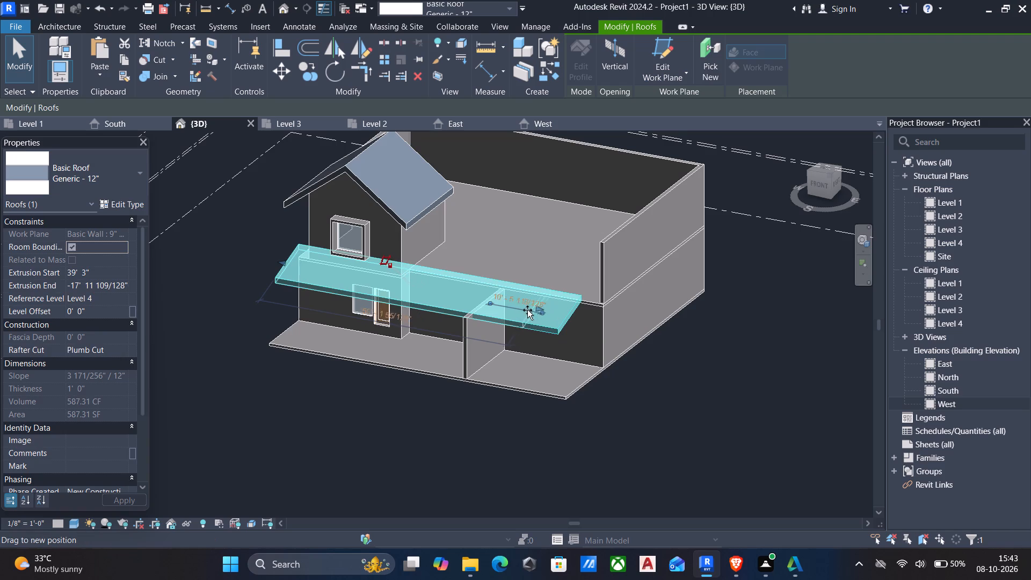
pyautogui.moveTo(527, 310); pyautogui.dragTo(503, 307)
pyautogui.scroll(-2, 490, 299)
pyautogui.keyDown('shift'); pyautogui.moveTo(489, 299); pyautogui.dragTo(564, 287, button='middle'); pyautogui.keyUp('shift')
pyautogui.scroll(6, 564, 287)
pyautogui.scroll(-1, 383, 273)
pyautogui.keyDown('shift'); pyautogui.moveTo(366, 286); pyautogui.dragTo(358, 271, button='middle'); pyautogui.keyUp('shift')
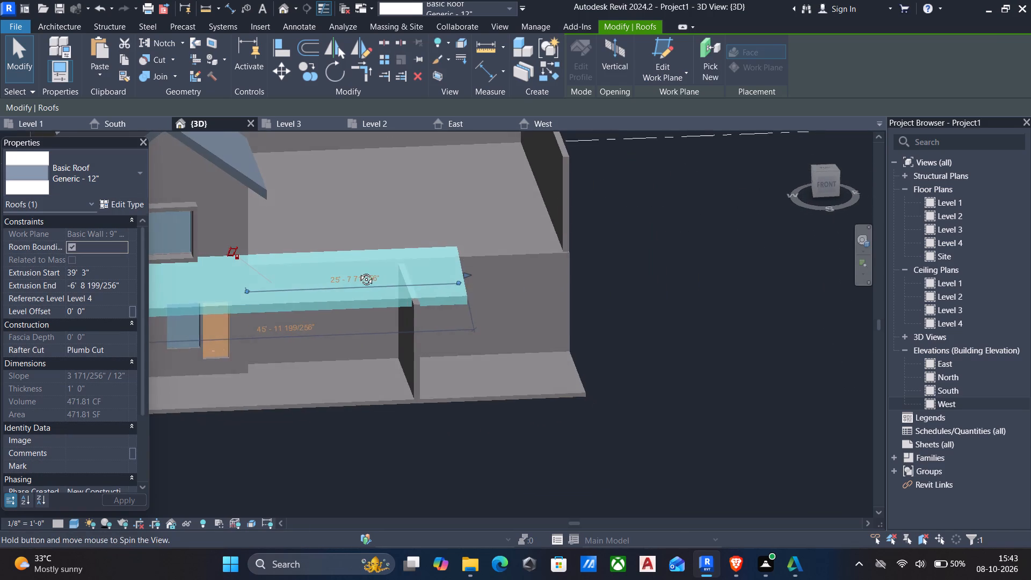
pyautogui.keyDown('shift'); pyautogui.moveTo(358, 271); pyautogui.dragTo(358, 269, button='middle'); pyautogui.keyUp('shift')
pyautogui.click(824, 181)
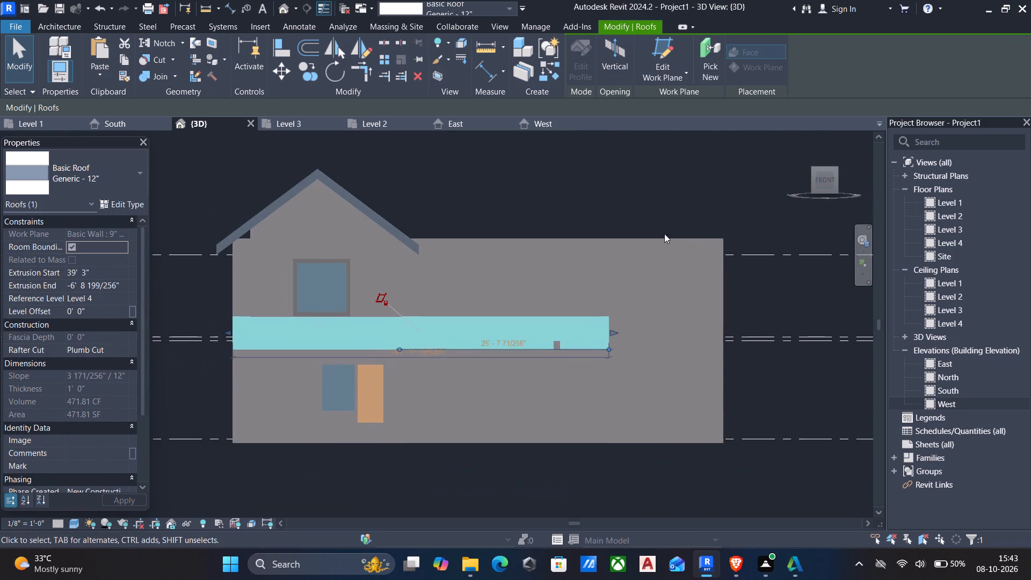
pyautogui.scroll(5, 653, 308)
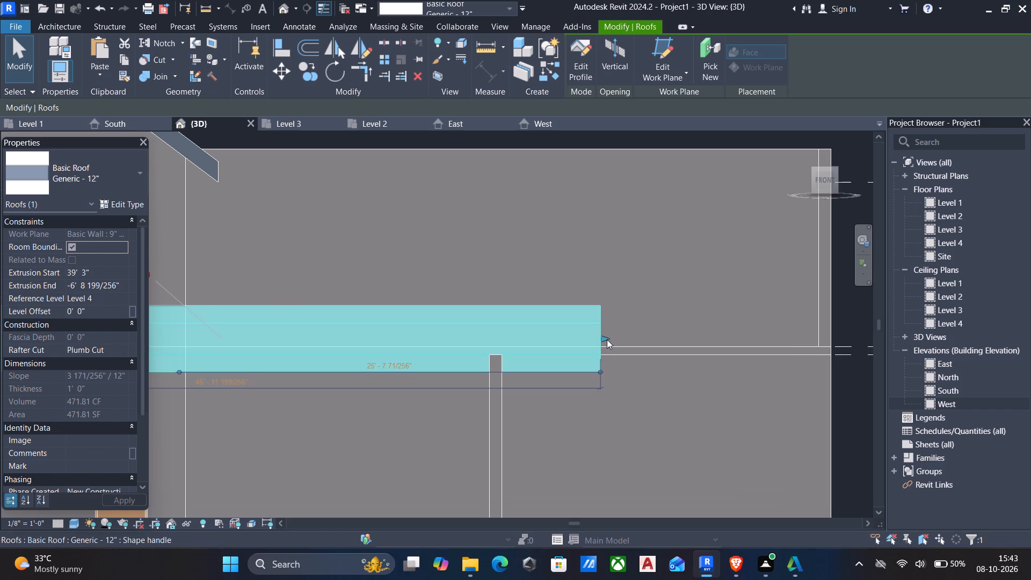
pyautogui.moveTo(606, 339); pyautogui.dragTo(532, 344)
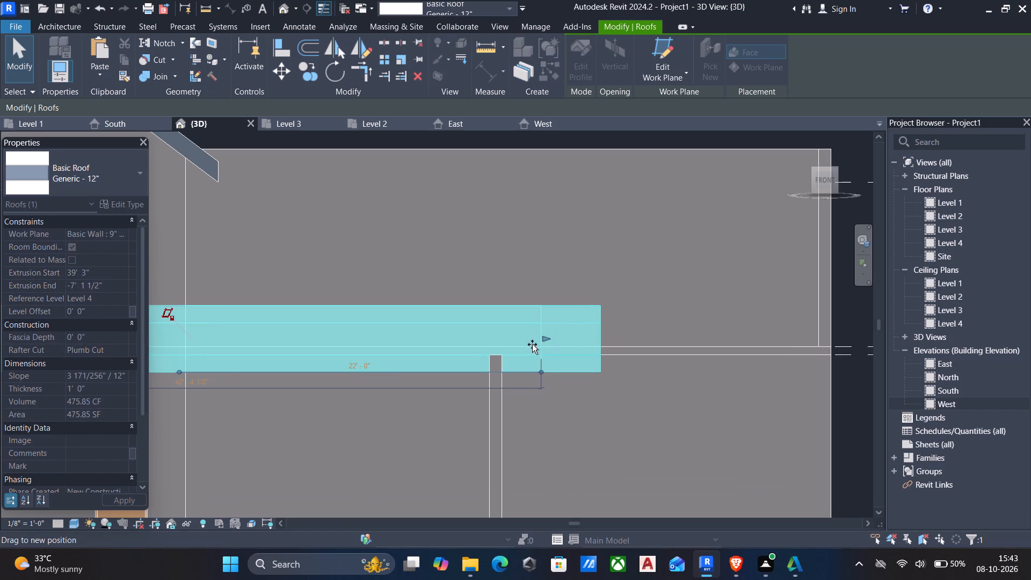
pyautogui.moveTo(532, 344); pyautogui.dragTo(519, 345)
pyautogui.scroll(1, 519, 345)
pyautogui.scroll(-6, 528, 345)
pyautogui.press('Escape')
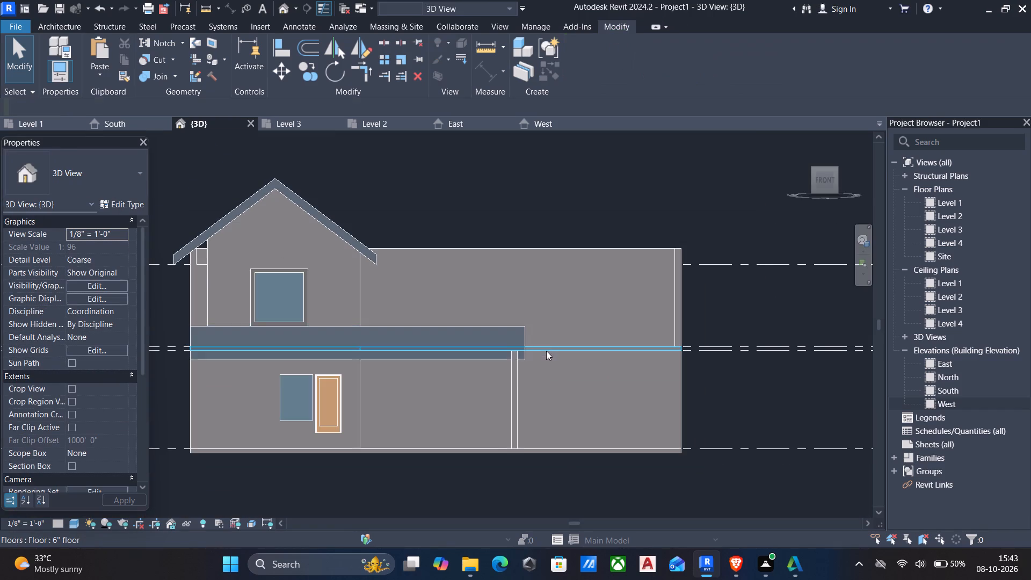
# Examine the shortened lower roof in 3D from the west, front and east sides.
pyautogui.scroll(-10, 546, 351)
pyautogui.keyDown('shift'); pyautogui.moveTo(547, 396); pyautogui.dragTo(609, 461, button='middle'); pyautogui.keyUp('shift')
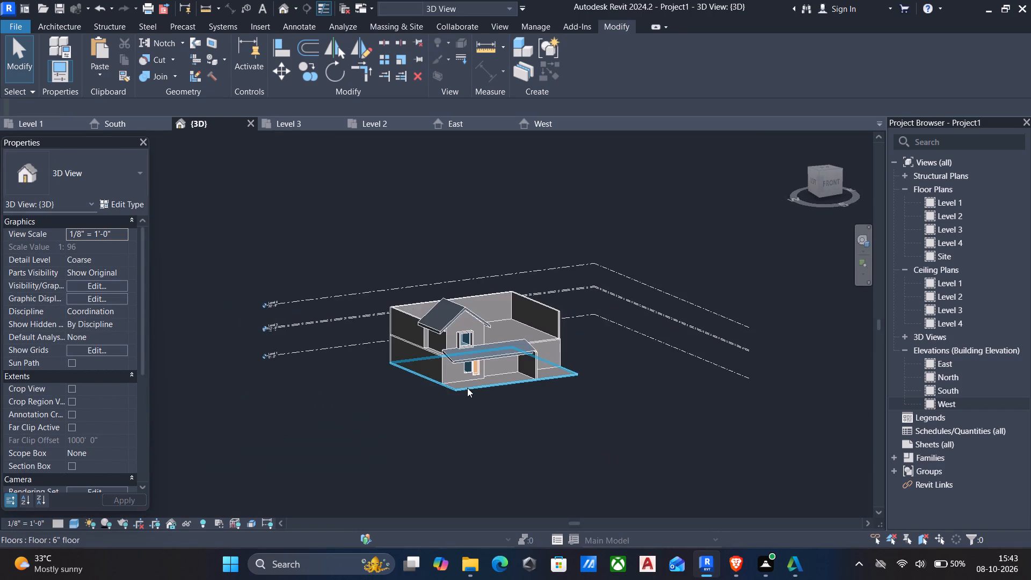
pyautogui.keyDown('shift'); pyautogui.moveTo(466, 388); pyautogui.dragTo(516, 427, button='middle'); pyautogui.keyUp('shift')
pyautogui.scroll(13, 465, 363)
pyautogui.scroll(-2, 481, 357)
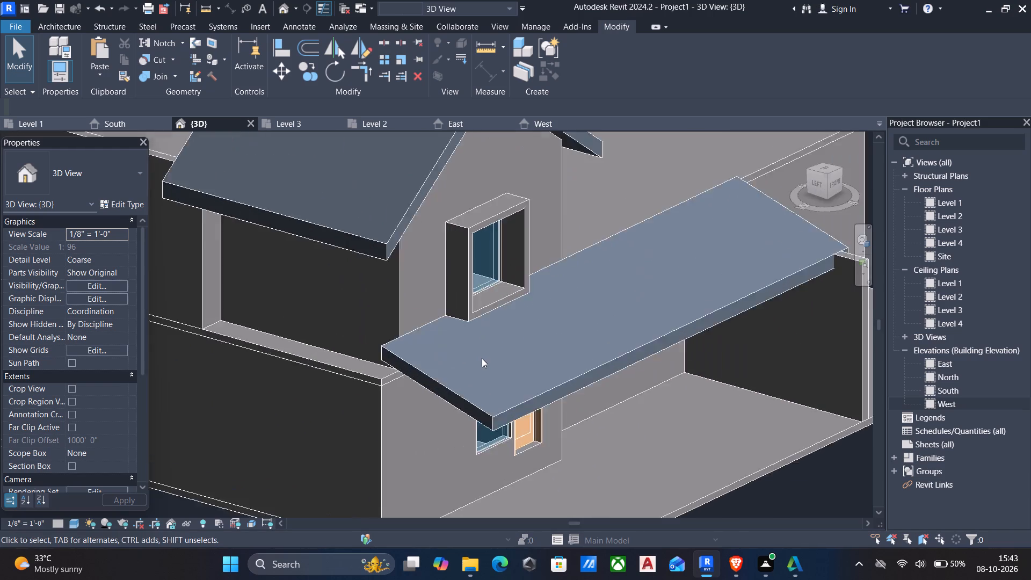
pyautogui.scroll(-10, 482, 358)
pyautogui.keyDown('shift'); pyautogui.moveTo(489, 384); pyautogui.dragTo(395, 280, button='middle'); pyautogui.keyUp('shift')
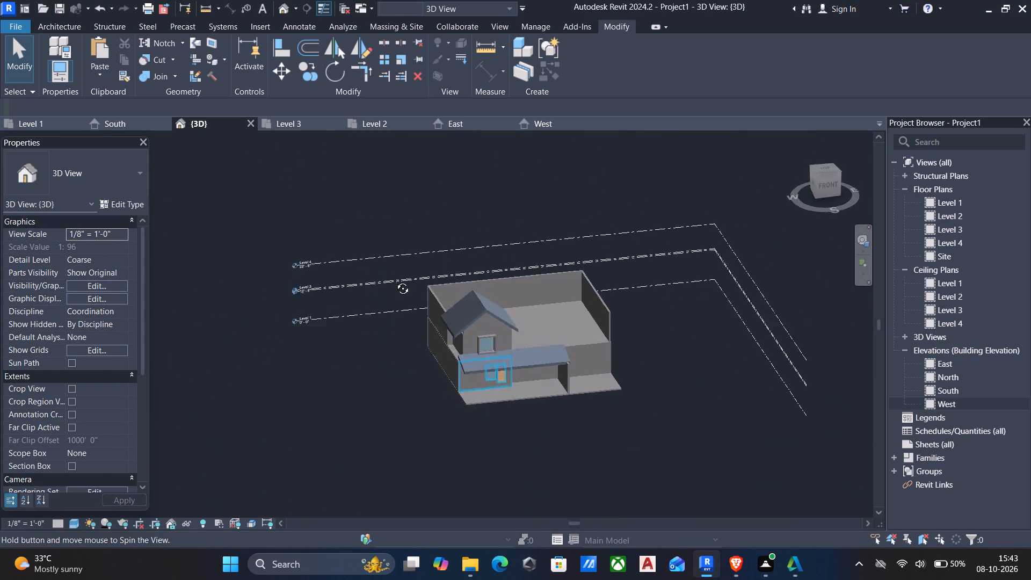
pyautogui.keyDown('shift'); pyautogui.moveTo(395, 280); pyautogui.dragTo(239, 332, button='middle'); pyautogui.keyUp('shift')
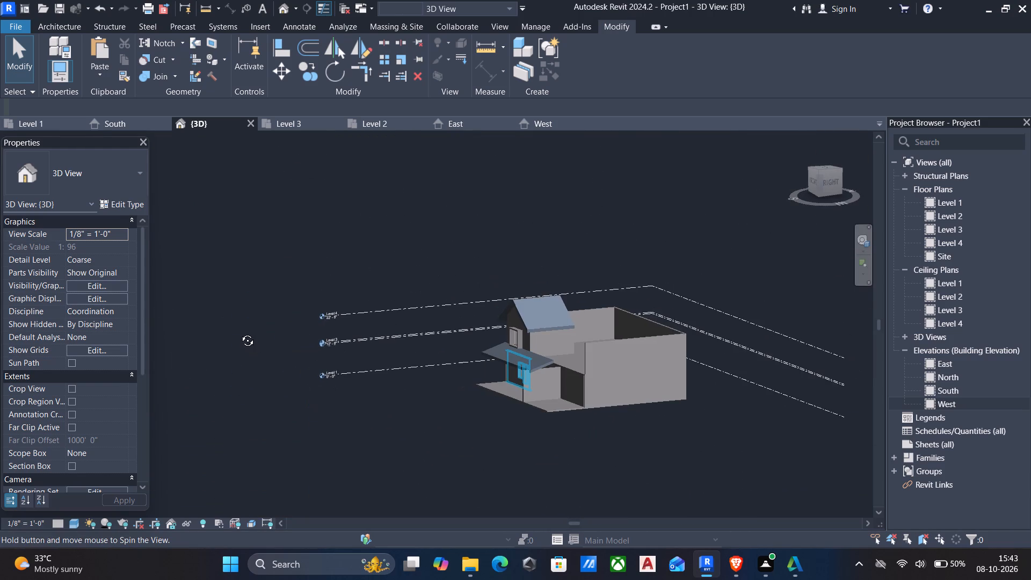
# Examine the lower roof's east end in 3D from the east and the front, checking how it meets the projecting partition wall.
pyautogui.keyDown('shift'); pyautogui.moveTo(239, 332); pyautogui.dragTo(178, 318, button='middle'); pyautogui.keyUp('shift')
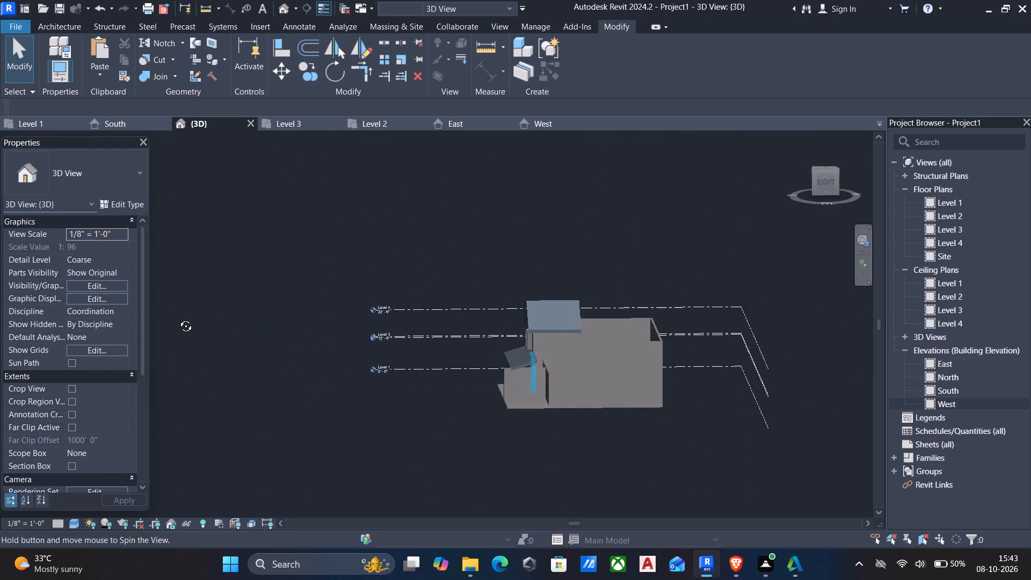
pyautogui.keyDown('shift'); pyautogui.moveTo(178, 318); pyautogui.dragTo(175, 317, button='middle'); pyautogui.keyUp('shift')
pyautogui.scroll(6, 243, 305)
pyautogui.scroll(-6, 578, 379)
pyautogui.keyDown('shift'); pyautogui.moveTo(578, 381); pyautogui.dragTo(606, 386, button='middle'); pyautogui.keyUp('shift')
pyautogui.scroll(14, 612, 385)
pyautogui.scroll(7, 618, 404)
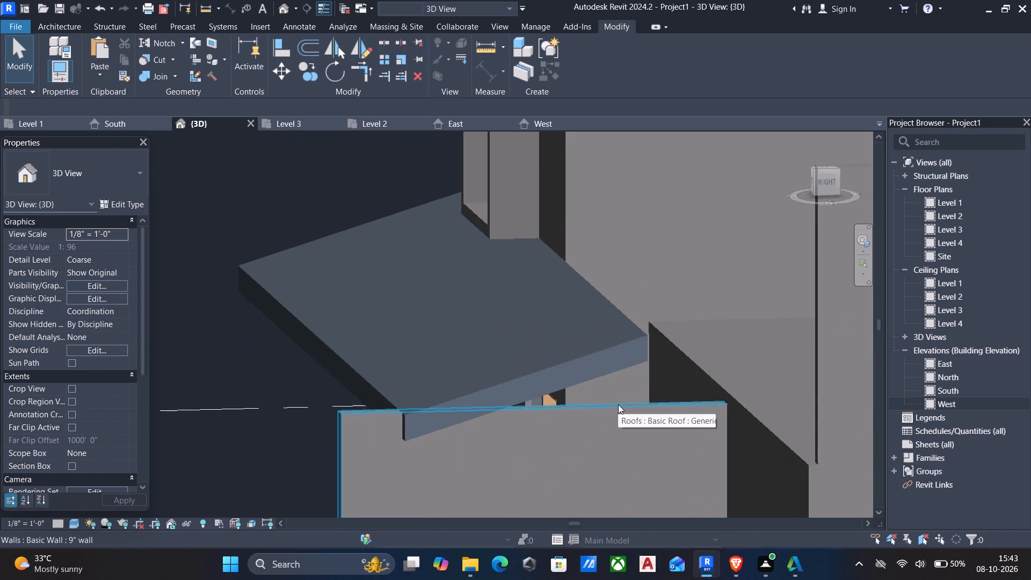
pyautogui.keyDown('shift'); pyautogui.moveTo(604, 412); pyautogui.dragTo(579, 464, button='middle'); pyautogui.keyUp('shift')
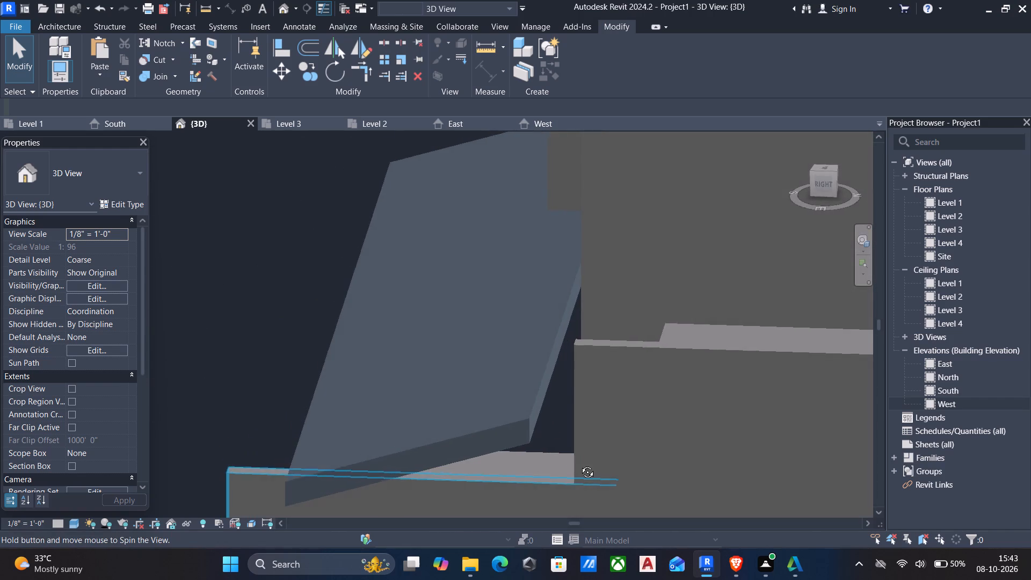
pyautogui.keyDown('shift'); pyautogui.moveTo(579, 464); pyautogui.dragTo(597, 468, button='middle'); pyautogui.keyUp('shift')
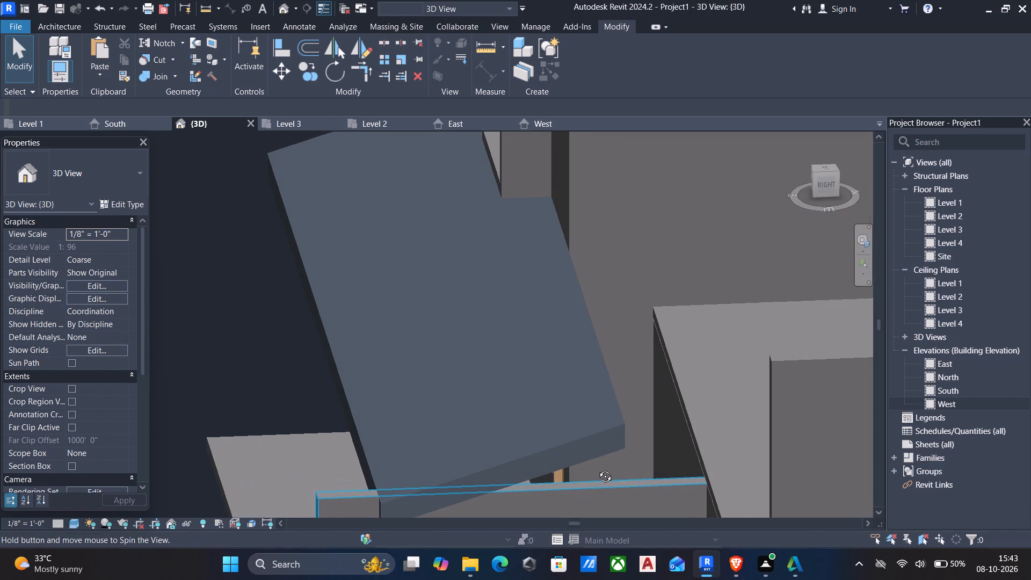
pyautogui.keyDown('shift'); pyautogui.moveTo(597, 468); pyautogui.dragTo(641, 453, button='middle'); pyautogui.keyUp('shift')
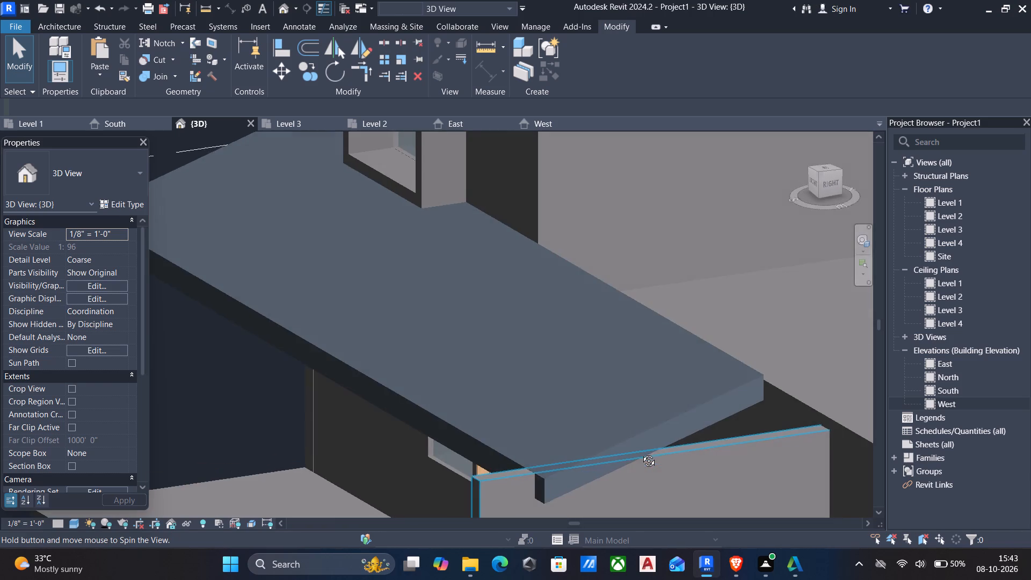
pyautogui.keyDown('shift'); pyautogui.moveTo(641, 453); pyautogui.dragTo(695, 485, button='middle'); pyautogui.keyUp('shift')
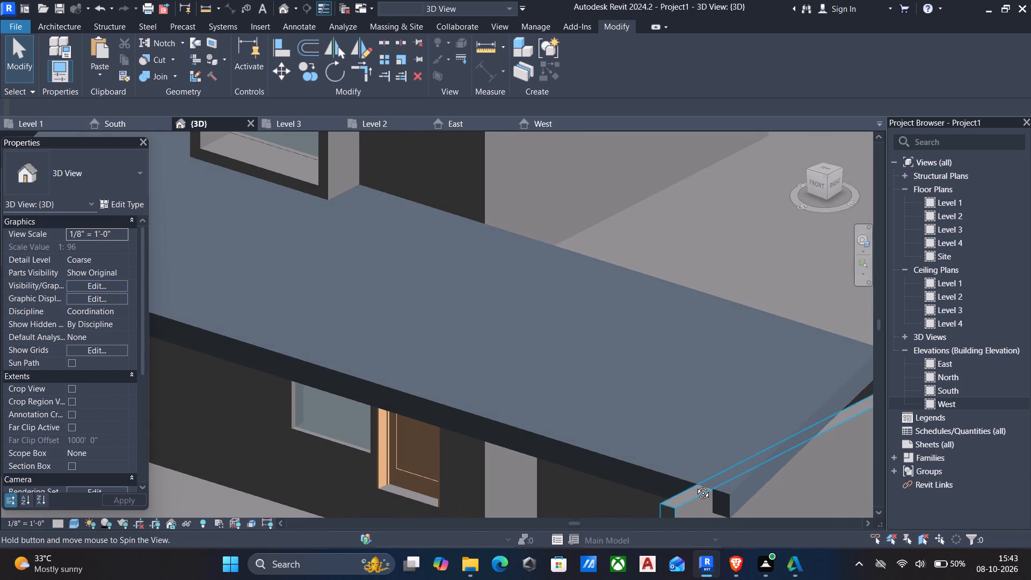
pyautogui.keyDown('shift'); pyautogui.moveTo(695, 485); pyautogui.dragTo(695, 485, button='middle'); pyautogui.keyUp('shift')
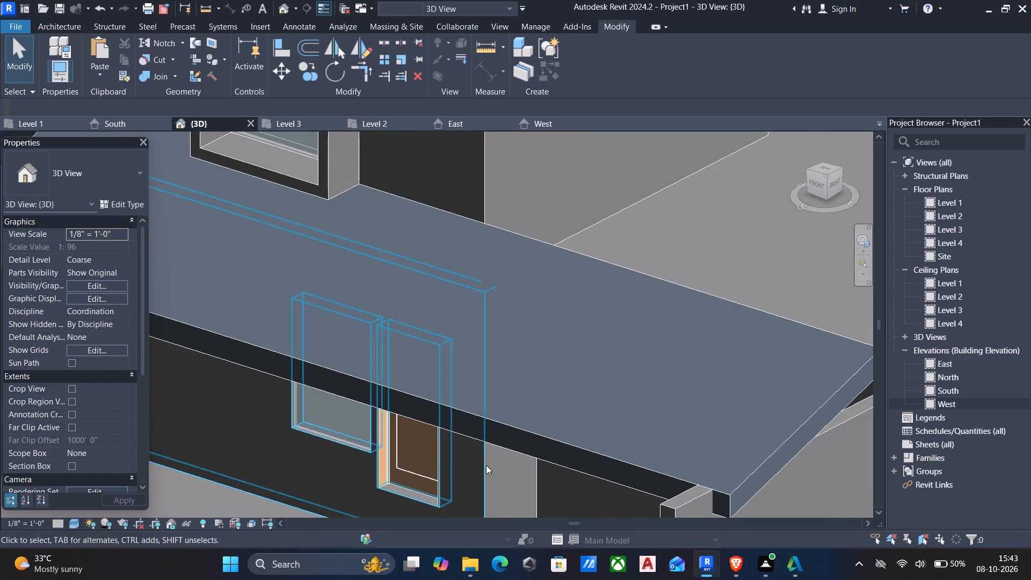
pyautogui.scroll(-4, 489, 461)
pyautogui.keyDown('shift'); pyautogui.moveTo(489, 461); pyautogui.dragTo(446, 469, button='middle'); pyautogui.keyUp('shift')
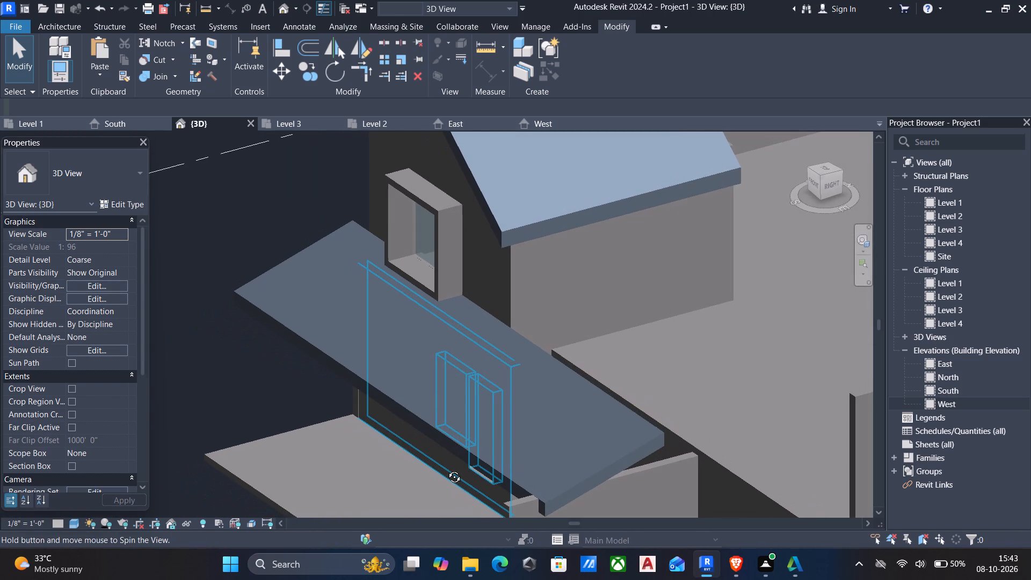
pyautogui.keyDown('shift'); pyautogui.moveTo(446, 469); pyautogui.dragTo(444, 469, button='middle'); pyautogui.keyUp('shift')
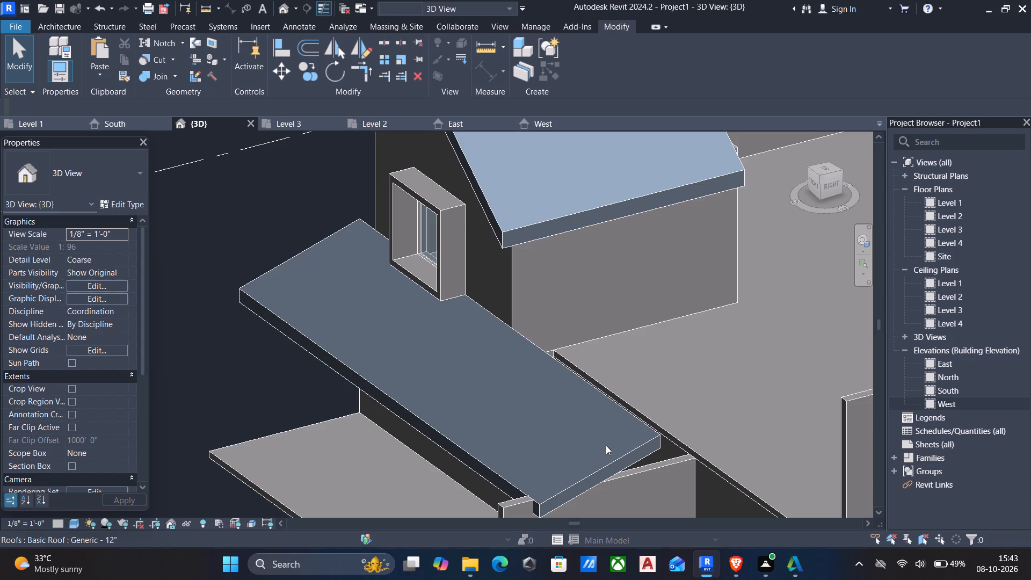
# Shorten the lower roof from its east end and align that end face with the outer face of the gabled block's east wall.
pyautogui.click(619, 457)
pyautogui.moveTo(602, 480); pyautogui.dragTo(582, 463)
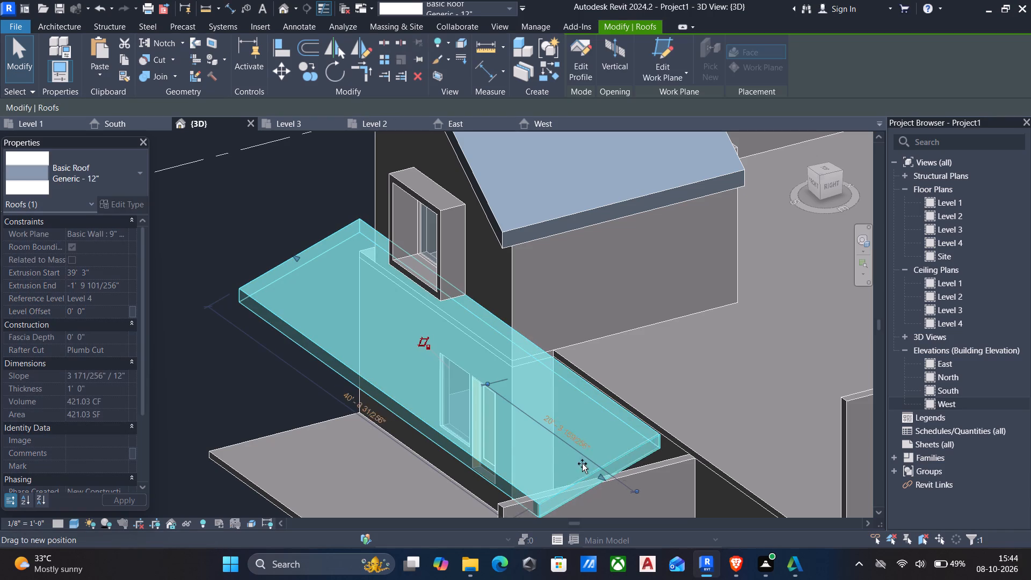
pyautogui.moveTo(582, 463); pyautogui.dragTo(364, 354)
pyautogui.press('Escape')
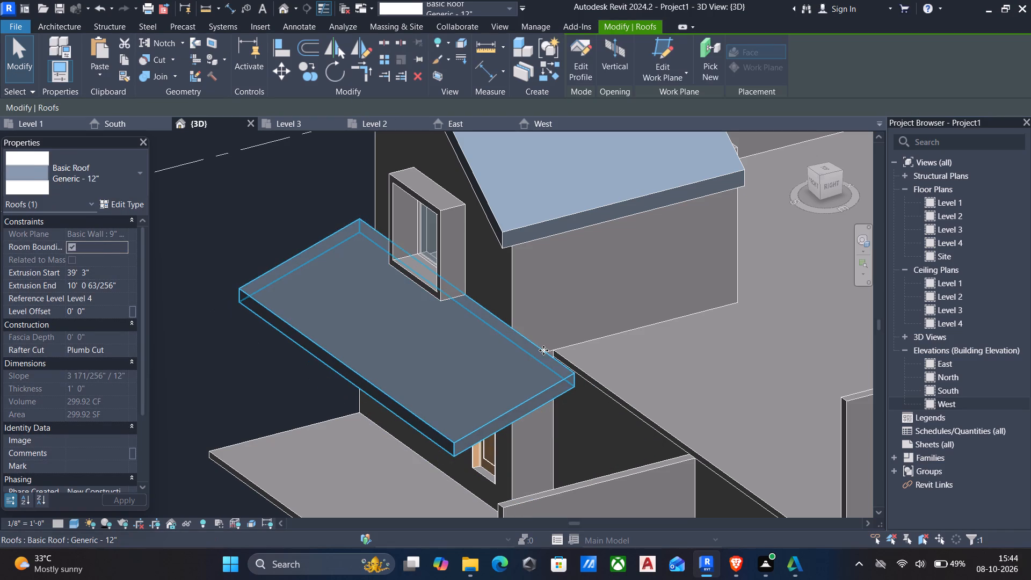
pyautogui.write('ak')
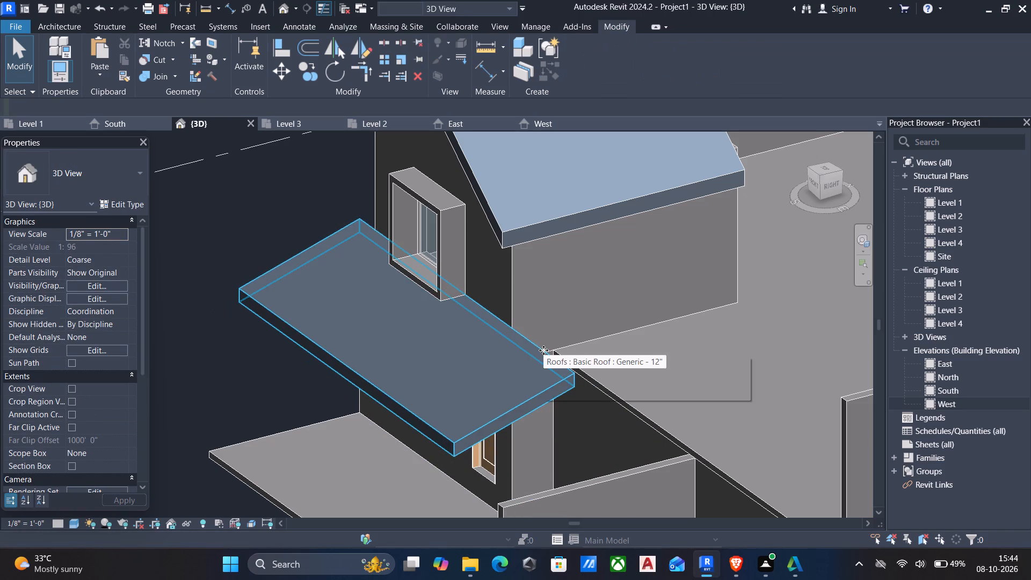
pyautogui.write('al')
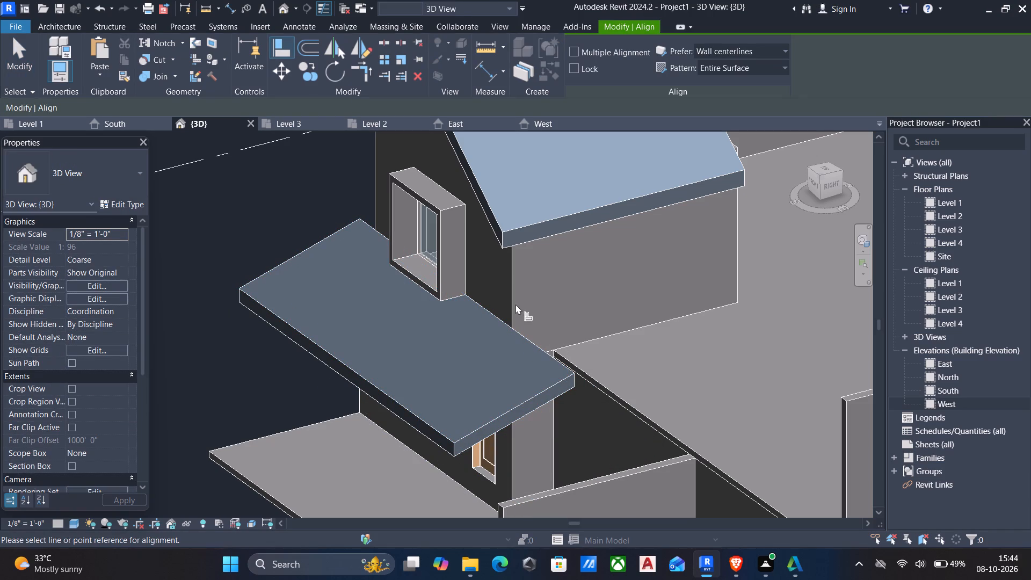
pyautogui.click(514, 303)
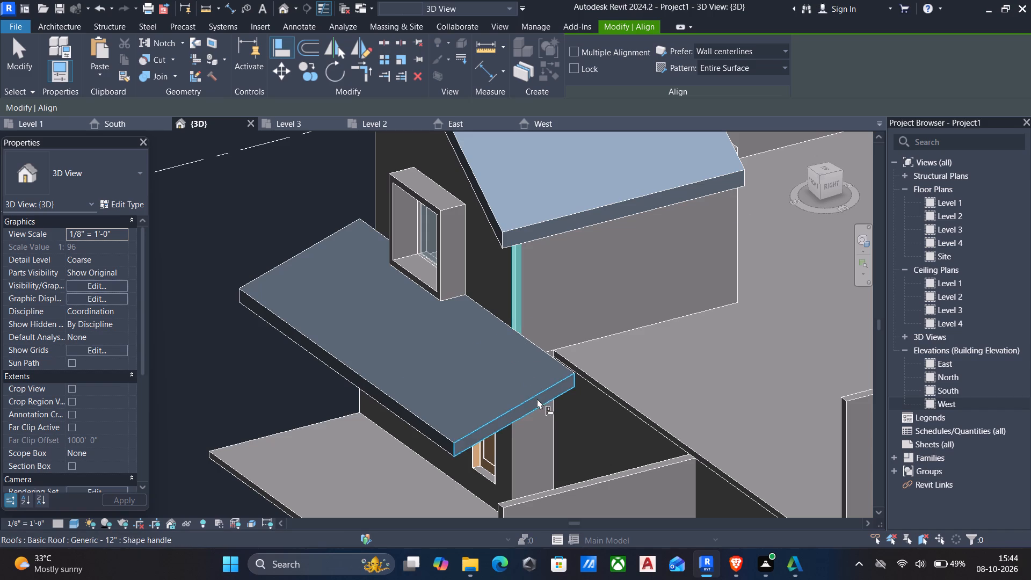
pyautogui.click(537, 398)
pyautogui.press('Escape')
# Examine the realigned lower roof in 3D from the front, the east side and above, together with the gabled block.
pyautogui.scroll(-6, 504, 398)
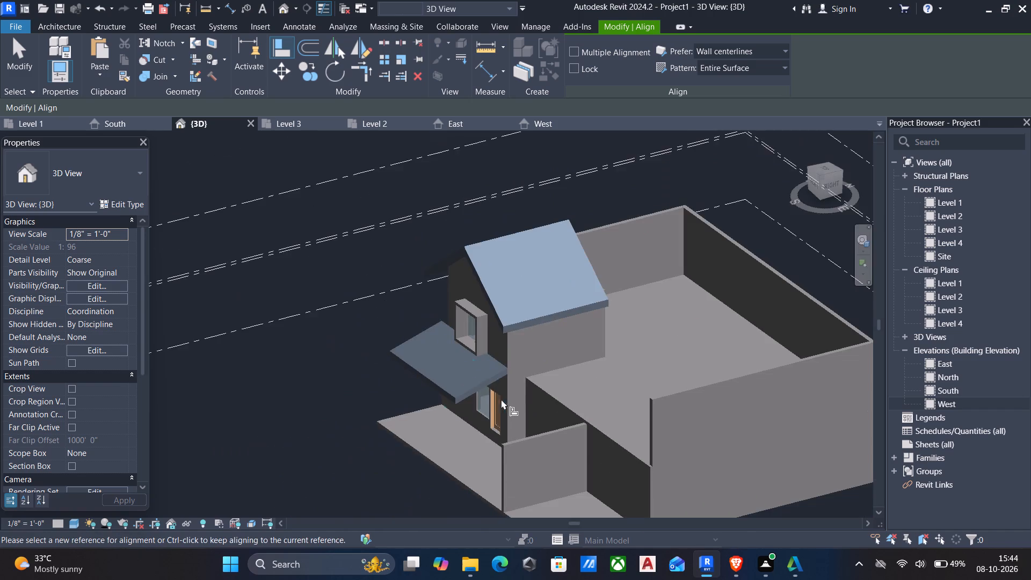
pyautogui.keyDown('shift'); pyautogui.moveTo(497, 400); pyautogui.dragTo(579, 355, button='middle'); pyautogui.keyUp('shift')
pyautogui.keyDown('shift'); pyautogui.scroll(-1, 503, 401); pyautogui.keyUp('shift')
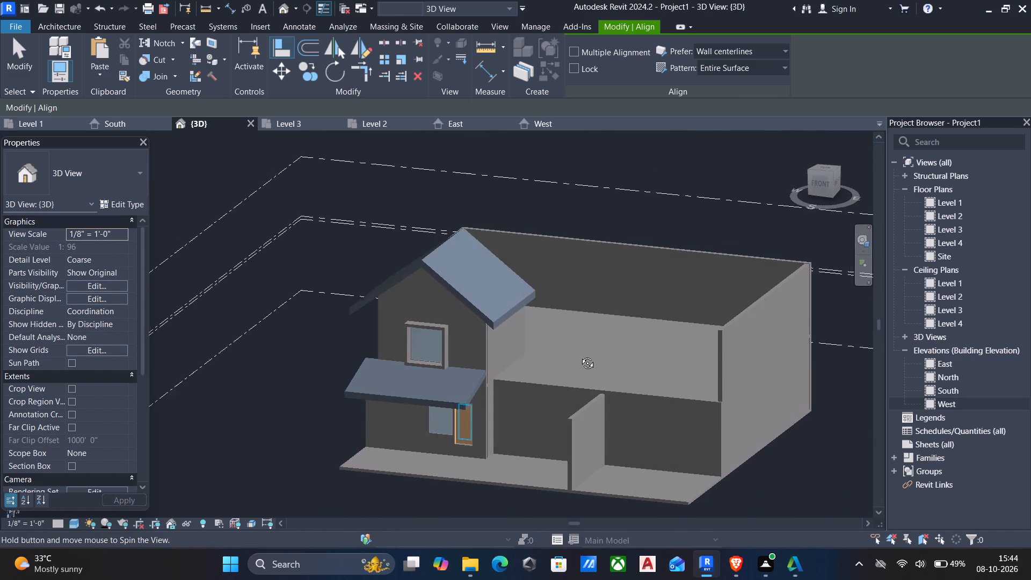
pyautogui.keyDown('shift'); pyautogui.moveTo(579, 355); pyautogui.dragTo(547, 364, button='middle'); pyautogui.keyUp('shift')
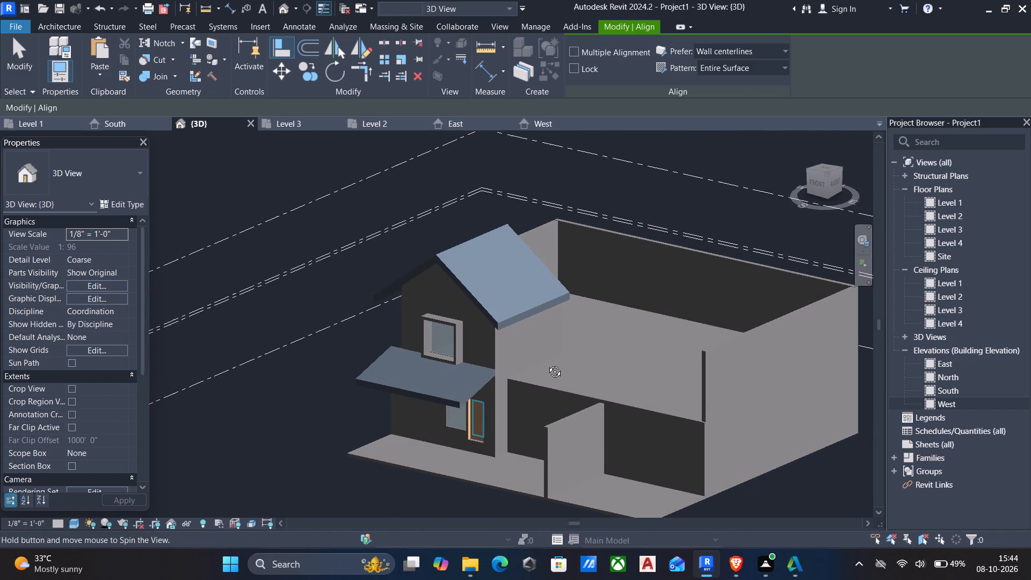
pyautogui.keyDown('shift'); pyautogui.moveTo(547, 364); pyautogui.dragTo(464, 344, button='middle'); pyautogui.keyUp('shift')
pyautogui.scroll(3, 447, 383)
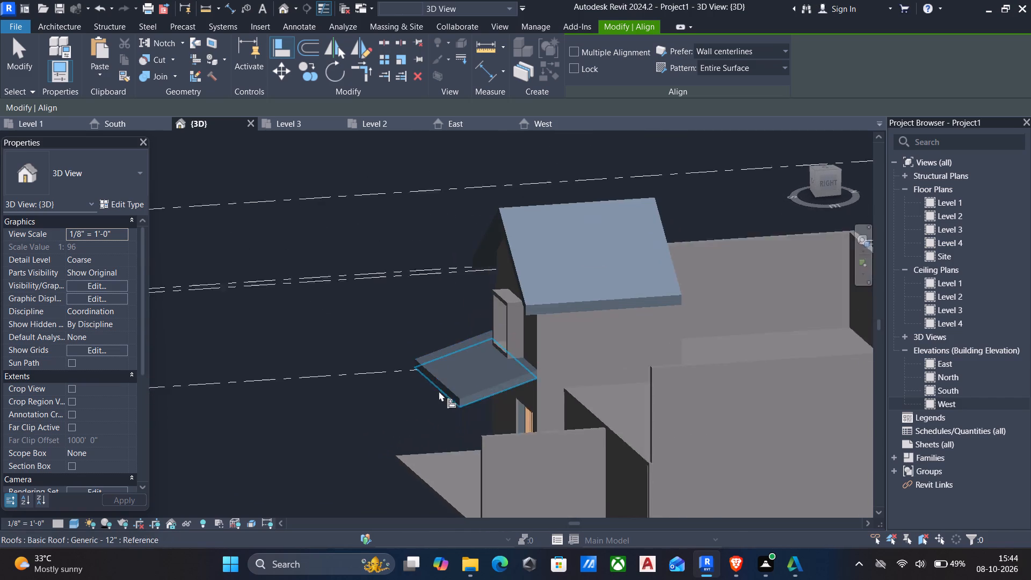
pyautogui.scroll(2, 439, 391)
pyautogui.scroll(-2, 484, 397)
pyautogui.press('Escape')
pyautogui.moveTo(489, 394); pyautogui.dragTo(456, 395, button='middle')
pyautogui.keyDown('shift'); pyautogui.moveTo(456, 395); pyautogui.dragTo(431, 319, button='middle'); pyautogui.keyUp('shift')
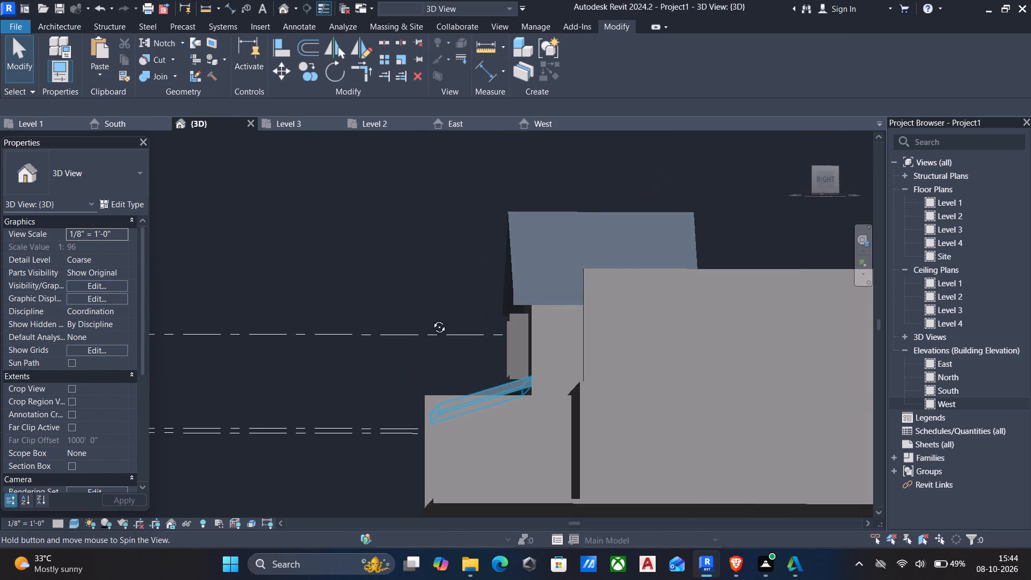
pyautogui.keyDown('shift'); pyautogui.moveTo(431, 319); pyautogui.dragTo(433, 326, button='middle'); pyautogui.keyUp('shift')
pyautogui.scroll(6, 441, 349)
pyautogui.scroll(-5, 528, 395)
pyautogui.keyDown('shift'); pyautogui.moveTo(528, 396); pyautogui.dragTo(526, 424, button='middle'); pyautogui.keyUp('shift')
pyautogui.scroll(4, 606, 307)
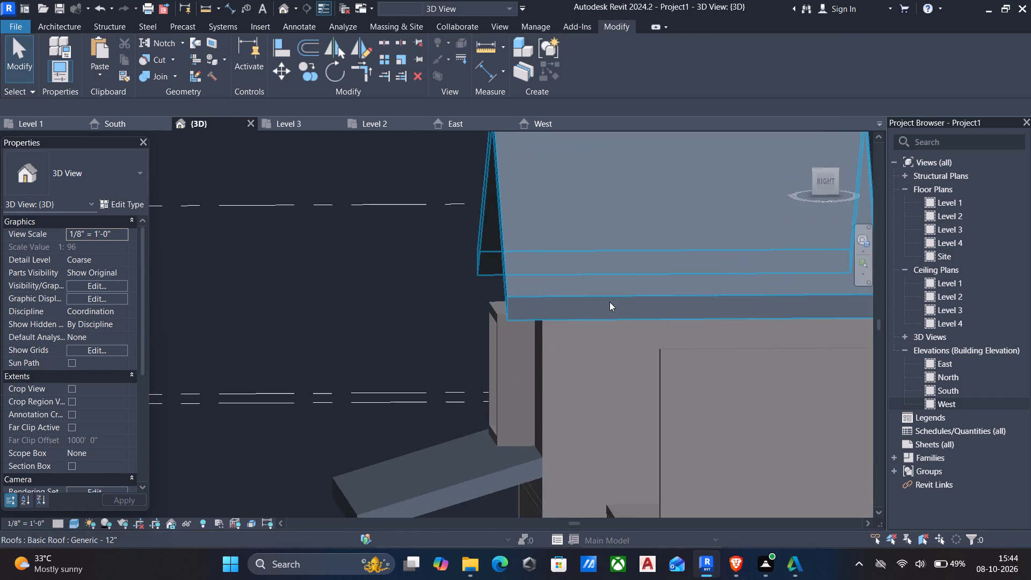
pyautogui.scroll(-5, 609, 302)
pyautogui.moveTo(610, 296); pyautogui.dragTo(612, 273, button='middle')
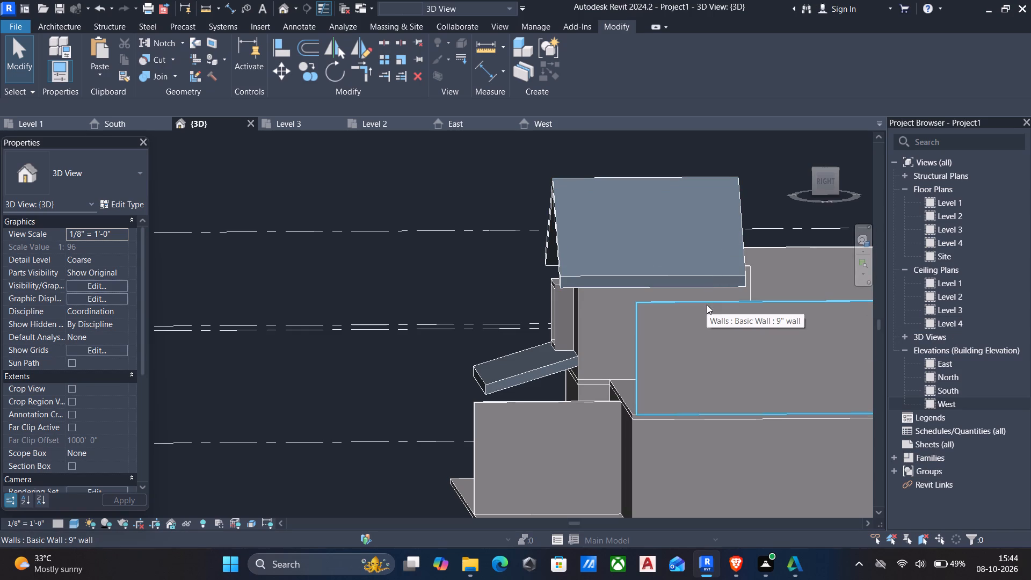
pyautogui.keyDown('shift'); pyautogui.moveTo(635, 318); pyautogui.dragTo(711, 465, button='middle'); pyautogui.keyUp('shift')
pyautogui.scroll(1, 634, 389)
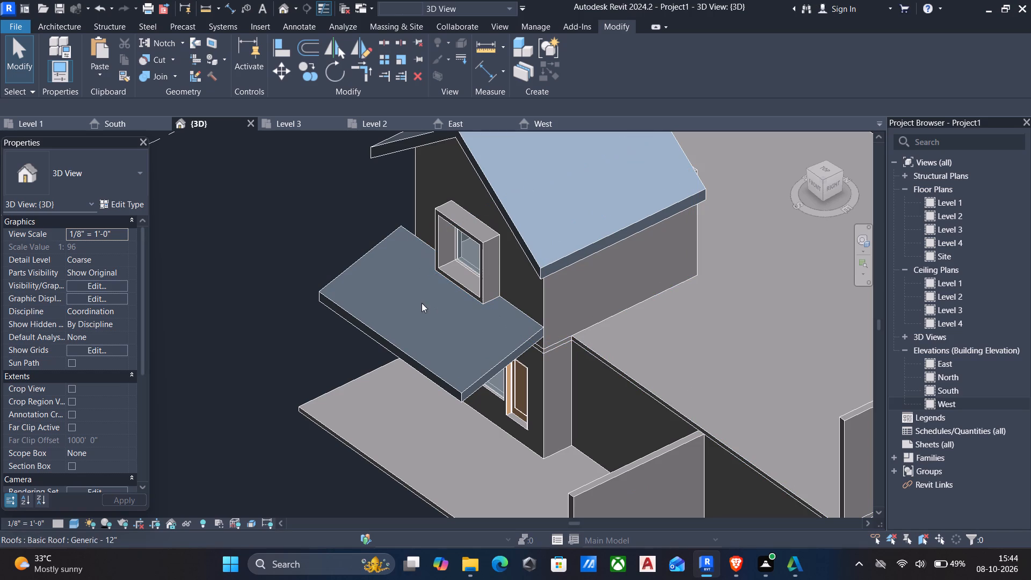
# Start a new wall in the Level 3 floor plan with the Basic Wall 9" wall type, based on Level 3 and rising to Level 4.
pyautogui.write('wa')
pyautogui.doubleClick(954, 233)
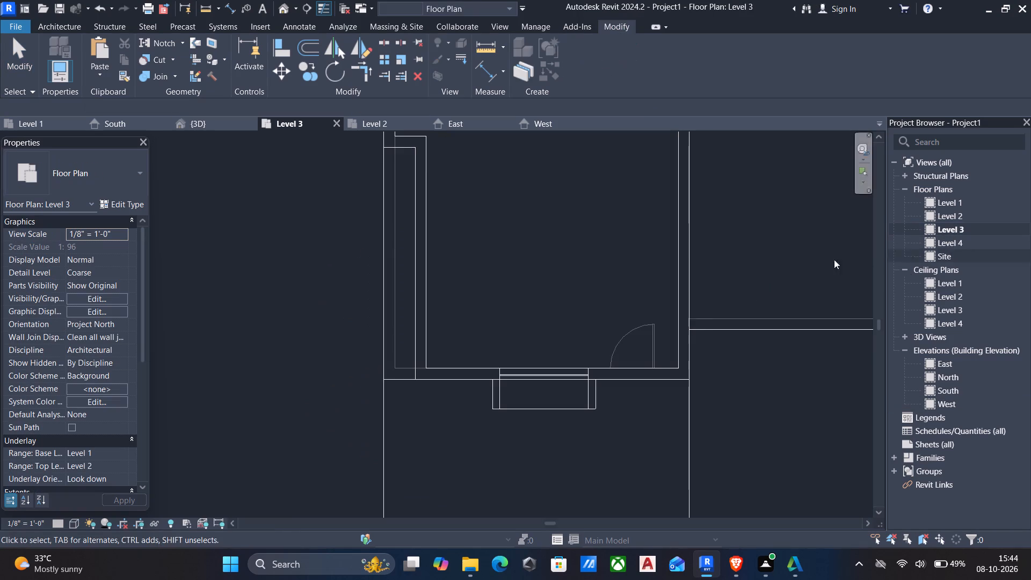
pyautogui.scroll(-6, 705, 335)
pyautogui.moveTo(680, 361); pyautogui.dragTo(452, 393, button='middle')
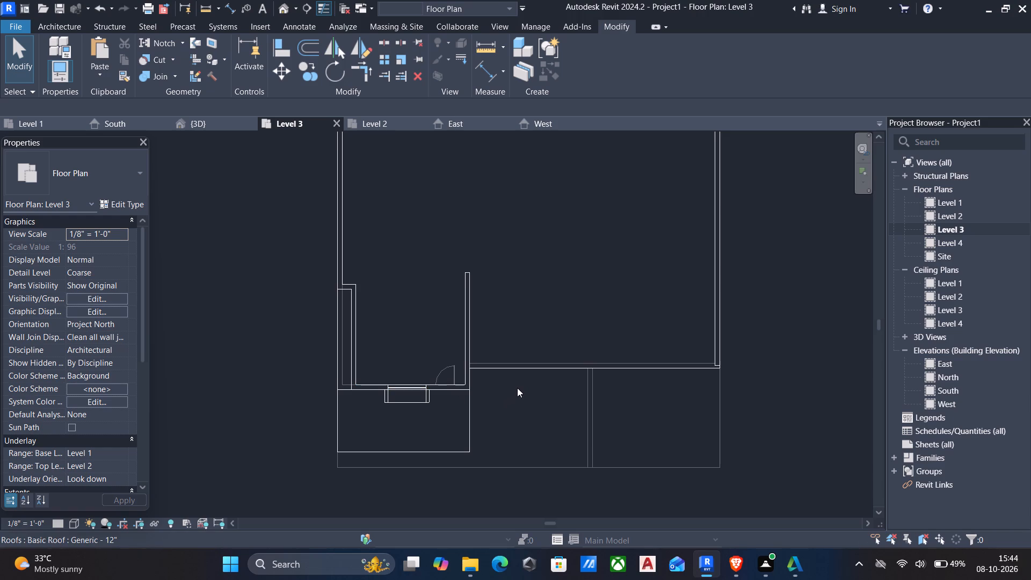
pyautogui.doubleClick(952, 214)
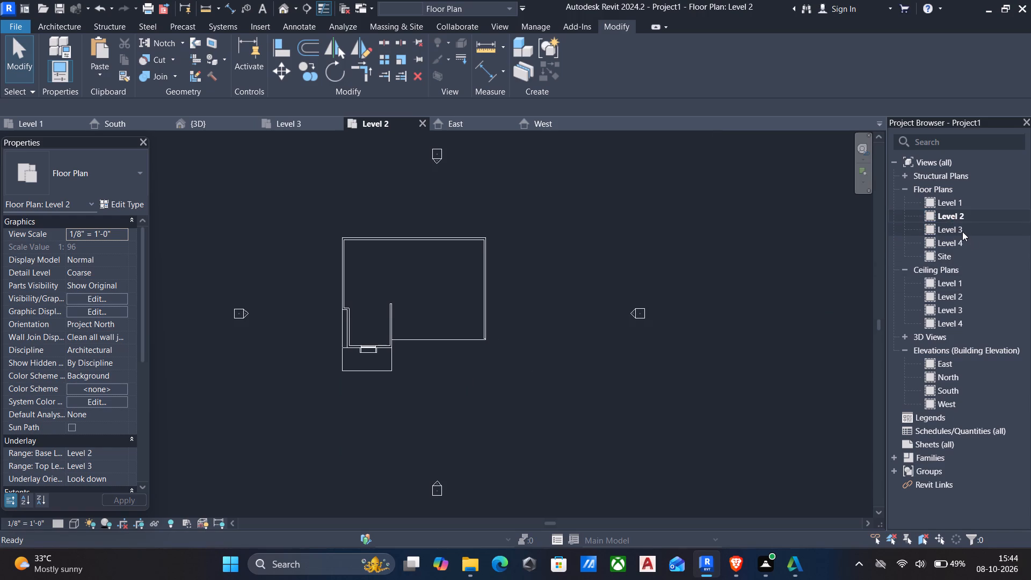
pyautogui.doubleClick(962, 231)
pyautogui.press('w')
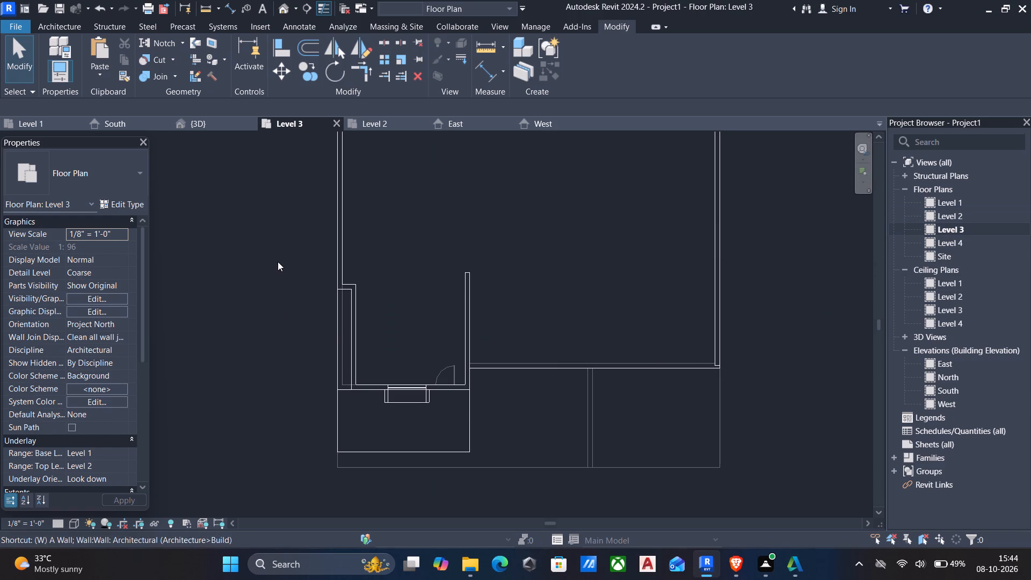
pyautogui.press('a')
pyautogui.scroll(5, 482, 371)
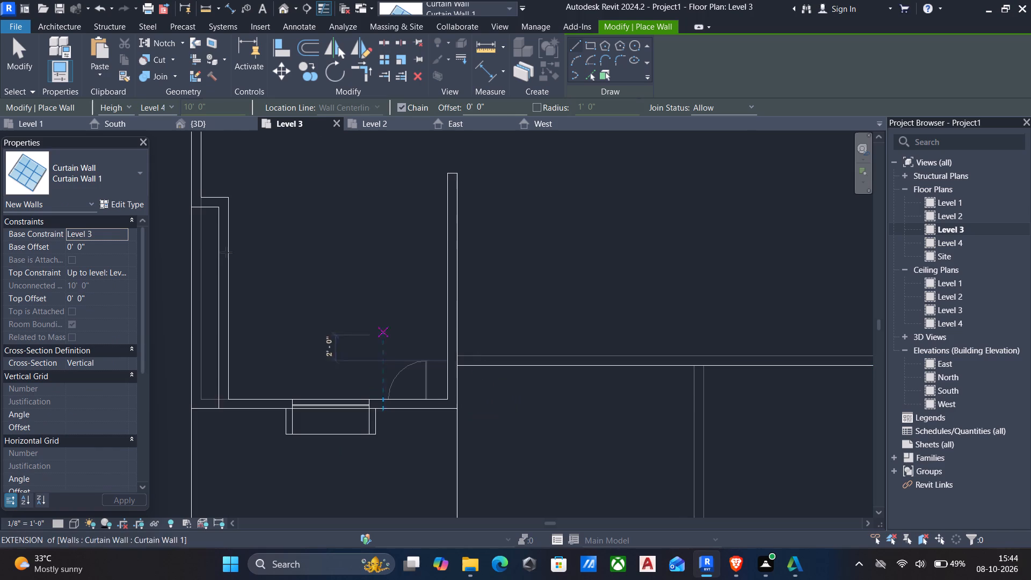
pyautogui.click(93, 176)
pyautogui.scroll(5, 112, 292)
pyautogui.scroll(20, 112, 292)
pyautogui.scroll(12, 112, 292)
pyautogui.scroll(-1, 112, 292)
pyautogui.scroll(10, 112, 292)
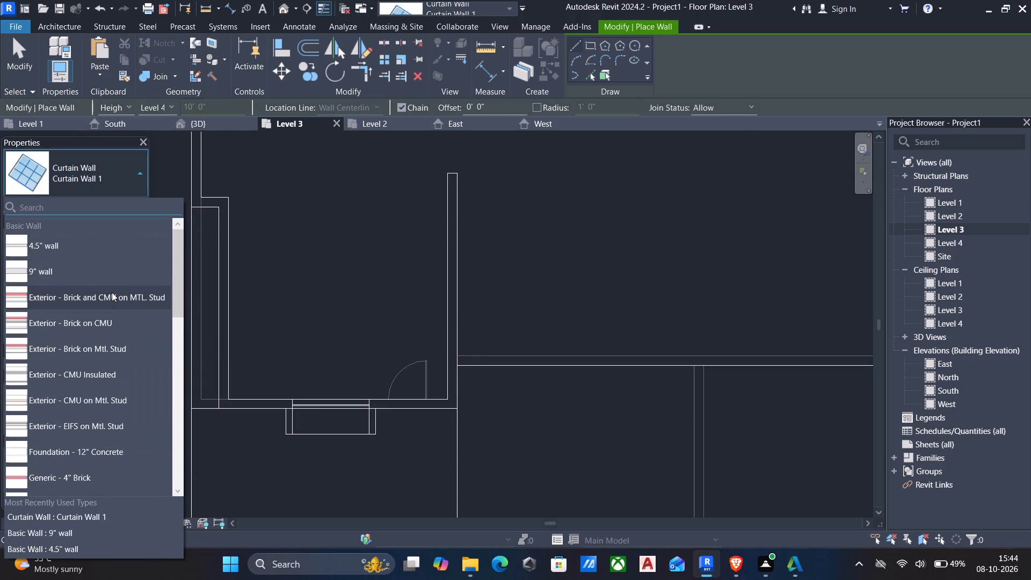
pyautogui.click(79, 278)
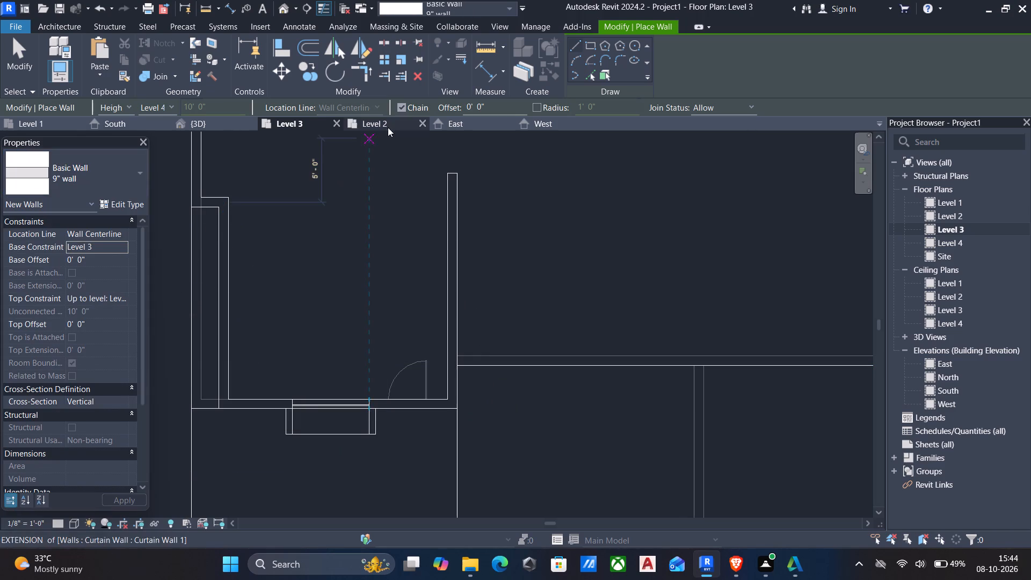
# Draw the upper-floor front wall with location line Finish Face: Exterior, from the gabled block's east wall to the building's east wall.
pyautogui.click(460, 371)
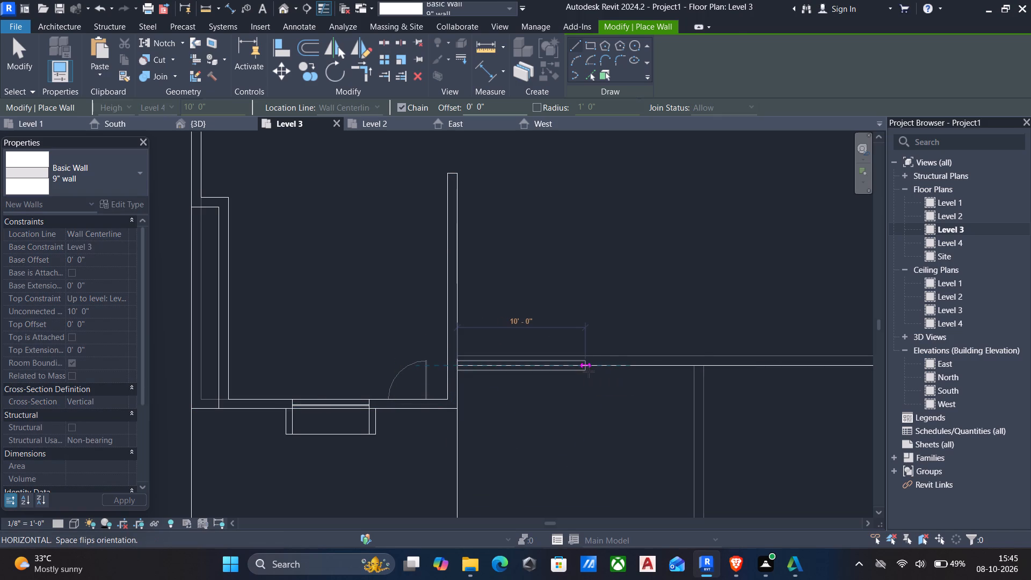
pyautogui.press('Escape')
pyautogui.click(344, 106)
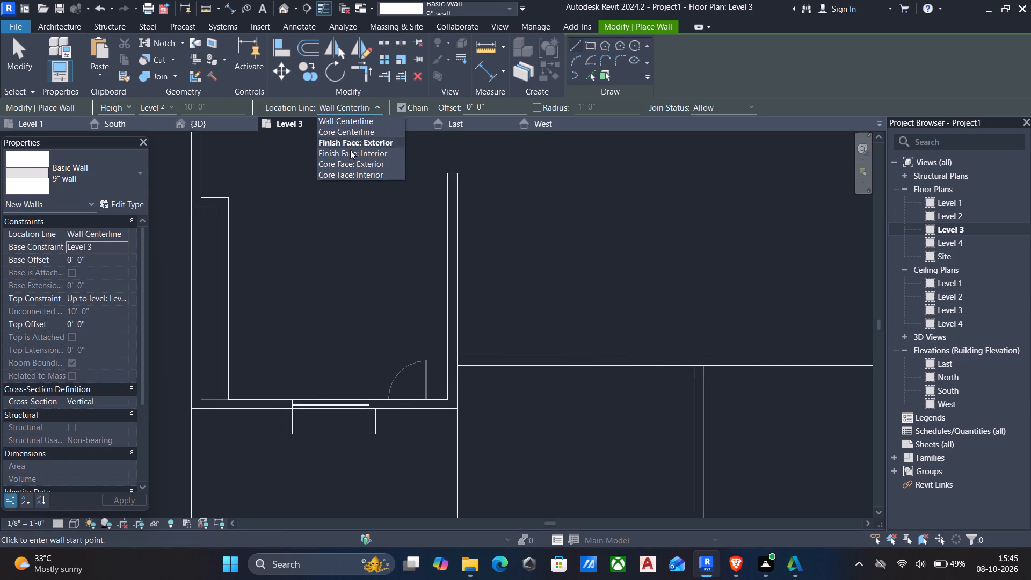
pyautogui.click(356, 142)
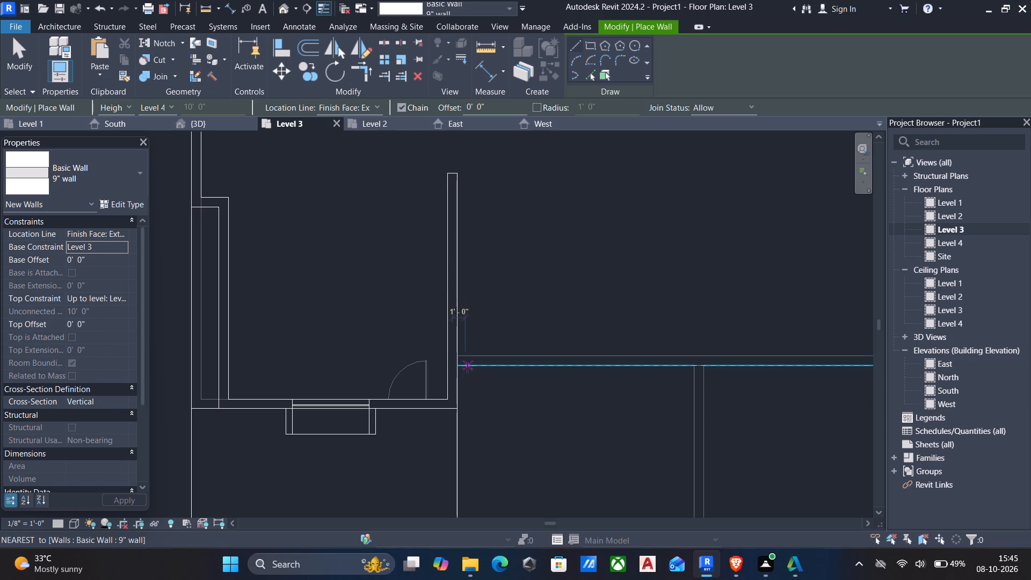
pyautogui.click(458, 365)
pyautogui.press('space')
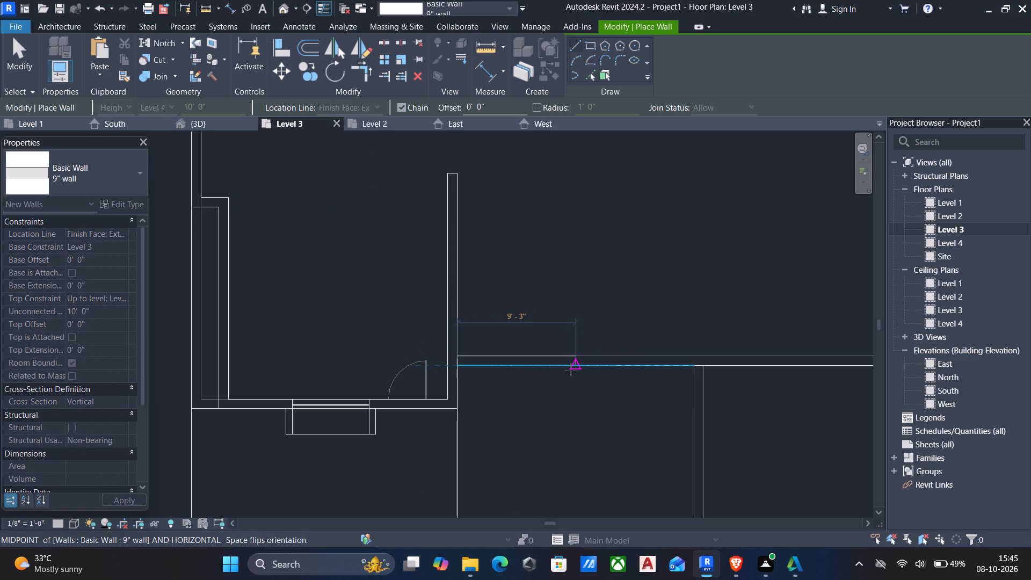
pyautogui.scroll(-1, 591, 367)
pyautogui.moveTo(591, 367); pyautogui.dragTo(407, 366, button='middle')
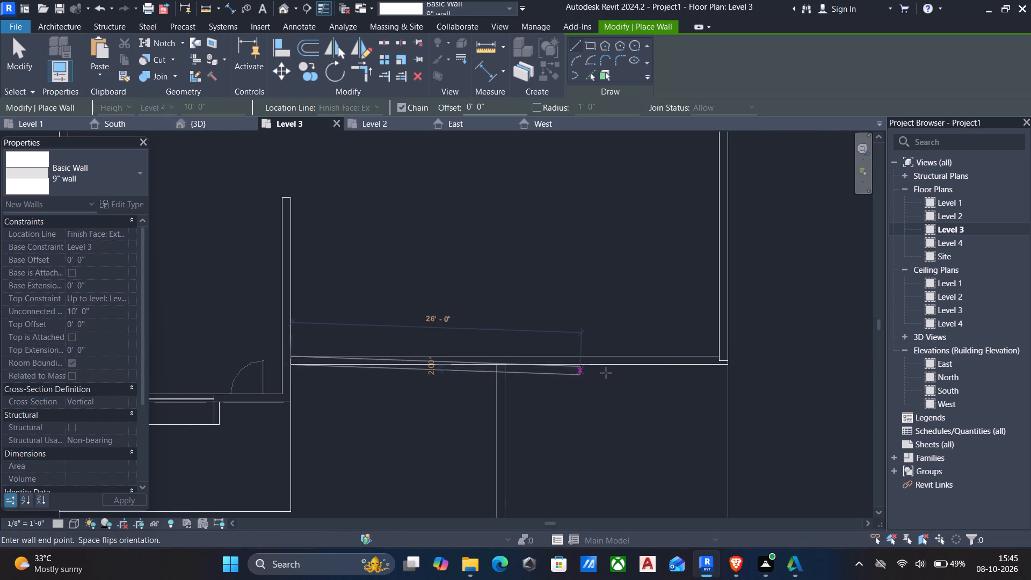
pyautogui.click(727, 363)
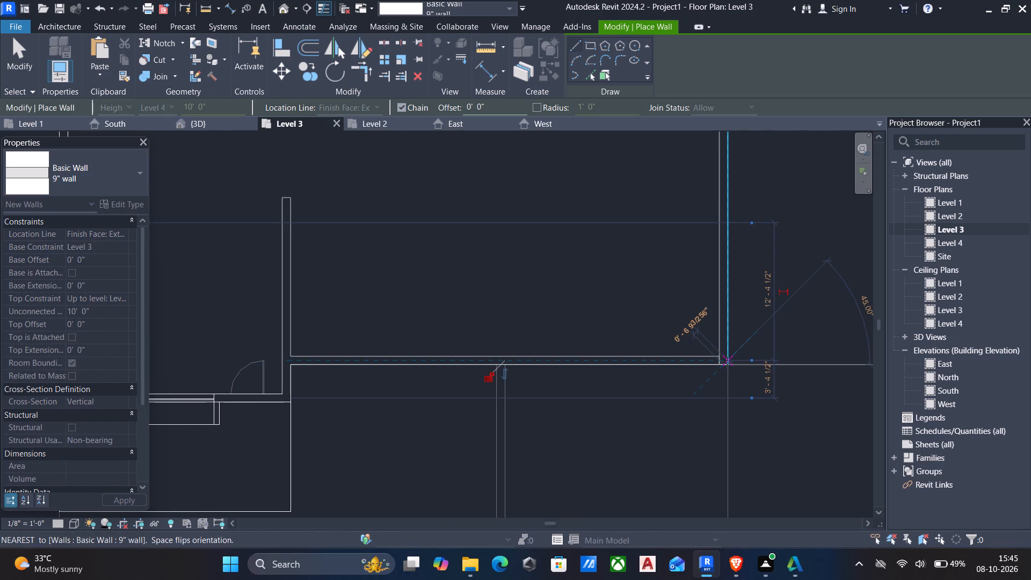
pyautogui.press('Escape')
pyautogui.press('Escape')
# Examine the new upper-floor front wall in 3D from the front corner and the east side.
pyautogui.scroll(-4, 667, 357)
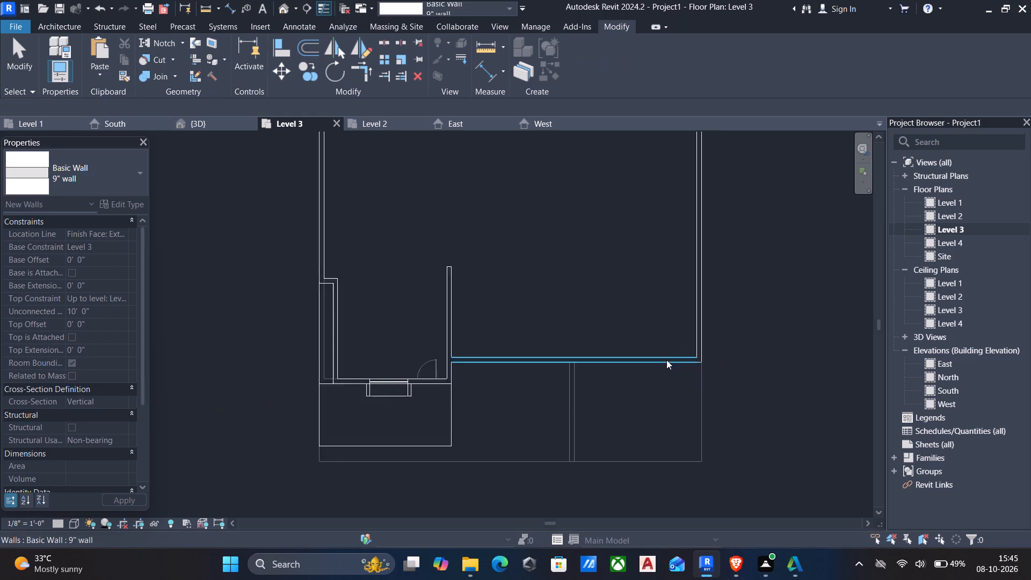
pyautogui.scroll(-1, 666, 360)
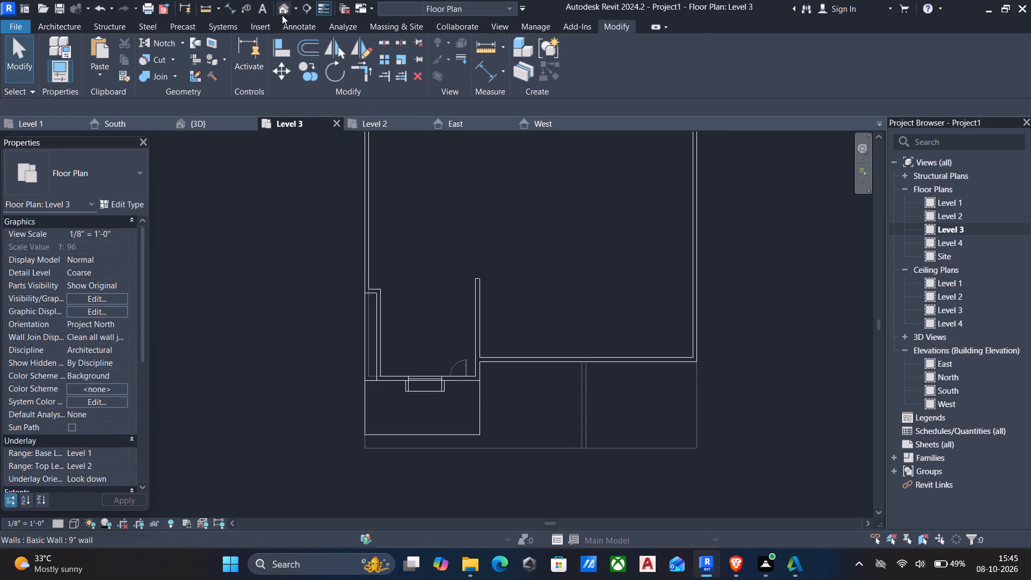
pyautogui.click(282, 15)
pyautogui.scroll(-6, 502, 332)
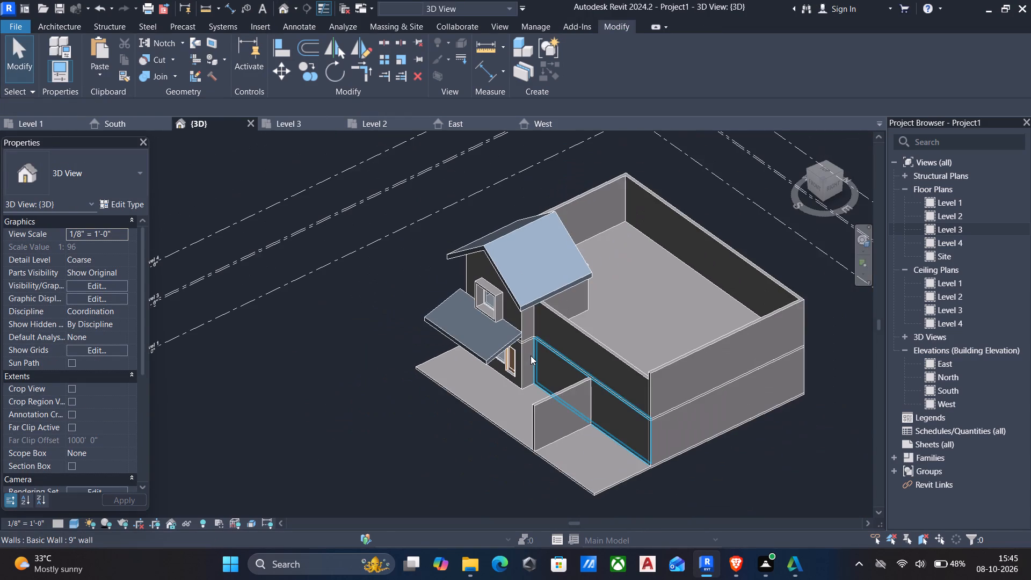
pyautogui.keyDown('shift'); pyautogui.moveTo(531, 356); pyautogui.dragTo(492, 257, button='middle'); pyautogui.keyUp('shift')
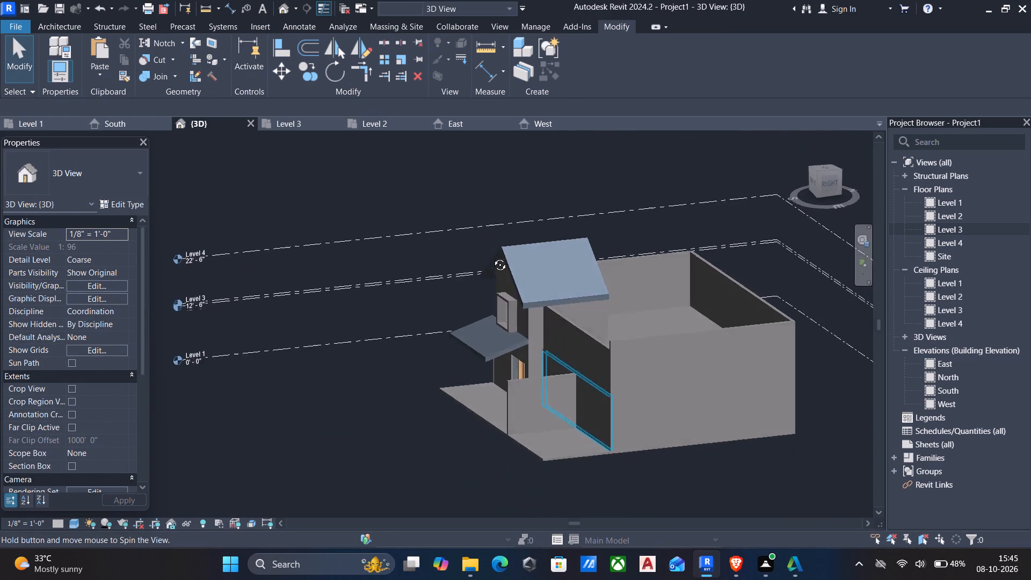
pyautogui.keyDown('shift'); pyautogui.moveTo(492, 257); pyautogui.dragTo(461, 263, button='middle'); pyautogui.keyUp('shift')
pyautogui.scroll(3, 498, 338)
pyautogui.scroll(-3, 517, 354)
pyautogui.keyDown('shift'); pyautogui.moveTo(517, 358); pyautogui.dragTo(513, 325, button='middle'); pyautogui.keyUp('shift')
pyautogui.keyDown('shift'); pyautogui.moveTo(546, 356); pyautogui.dragTo(542, 346, button='middle'); pyautogui.keyUp('shift')
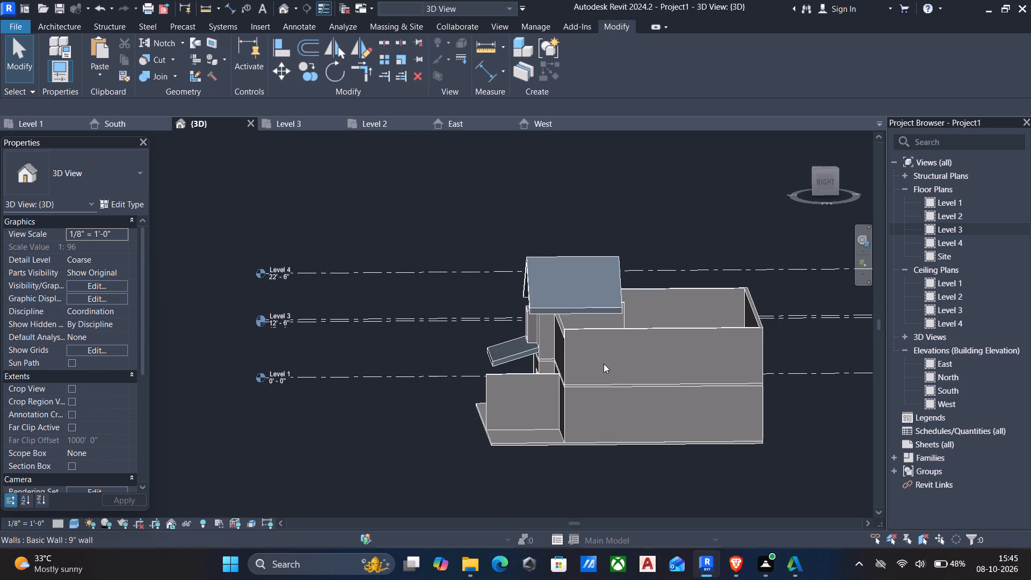
# Examine the West and East elevations, checking the lower roof's slope against the gabled block and the recessed front wall.
pyautogui.click(952, 403)
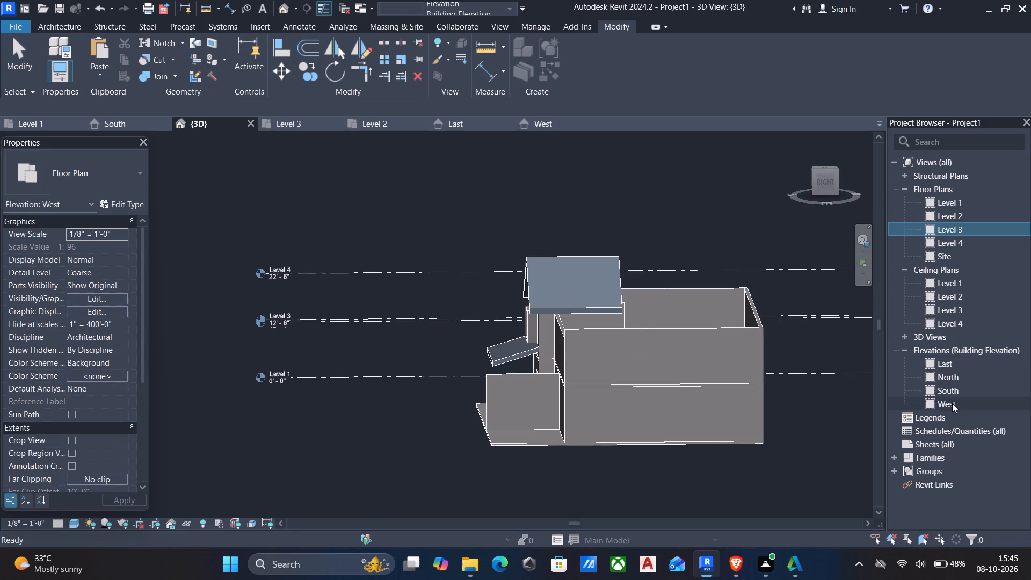
pyautogui.doubleClick(952, 403)
pyautogui.scroll(-4, 471, 341)
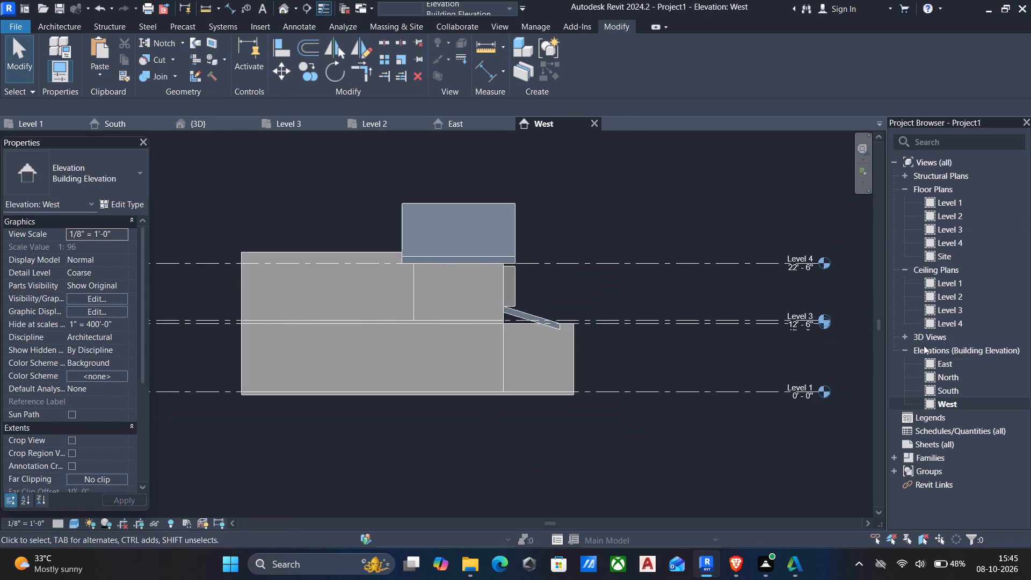
pyautogui.click(944, 367)
pyautogui.click(948, 366)
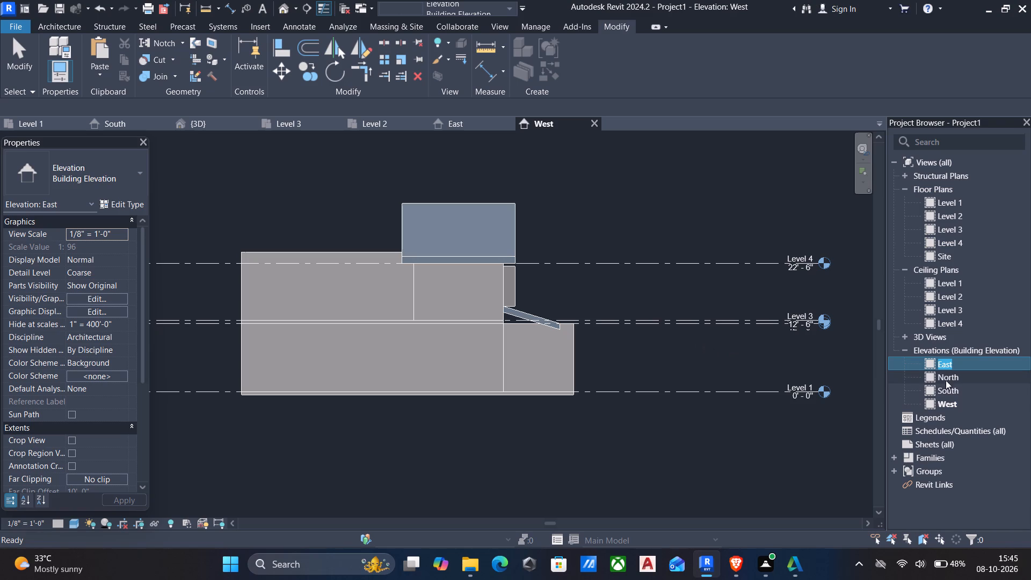
pyautogui.tripleClick(933, 369)
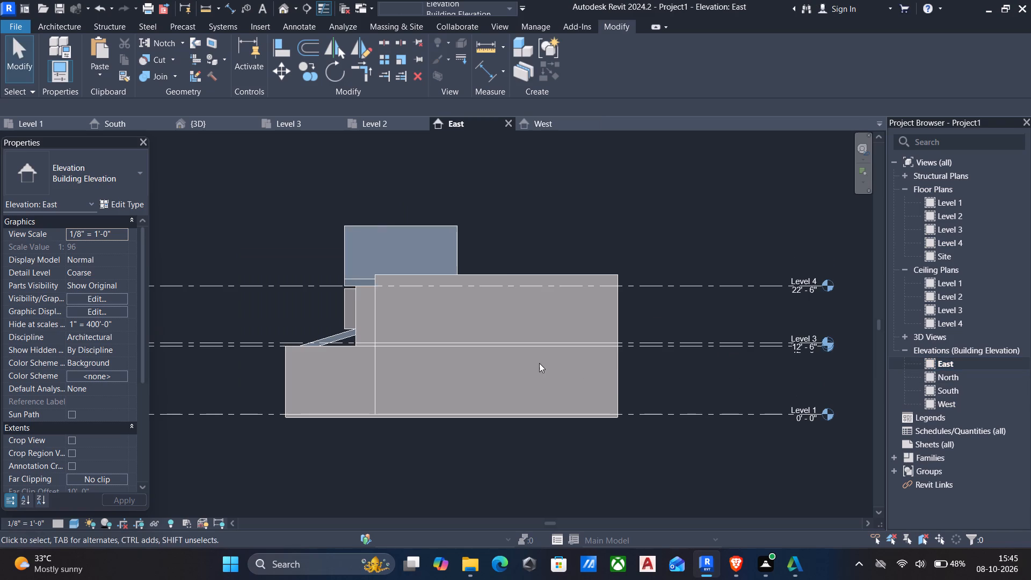
pyautogui.scroll(6, 343, 352)
pyautogui.scroll(-1, 338, 351)
pyautogui.scroll(5, 362, 330)
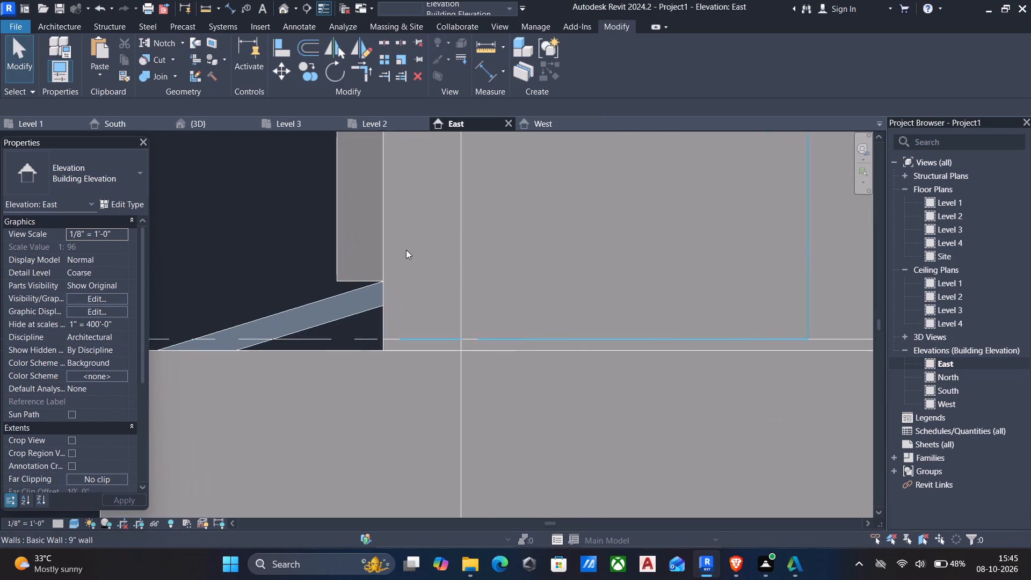
pyautogui.scroll(-5, 408, 246)
pyautogui.scroll(1, 425, 302)
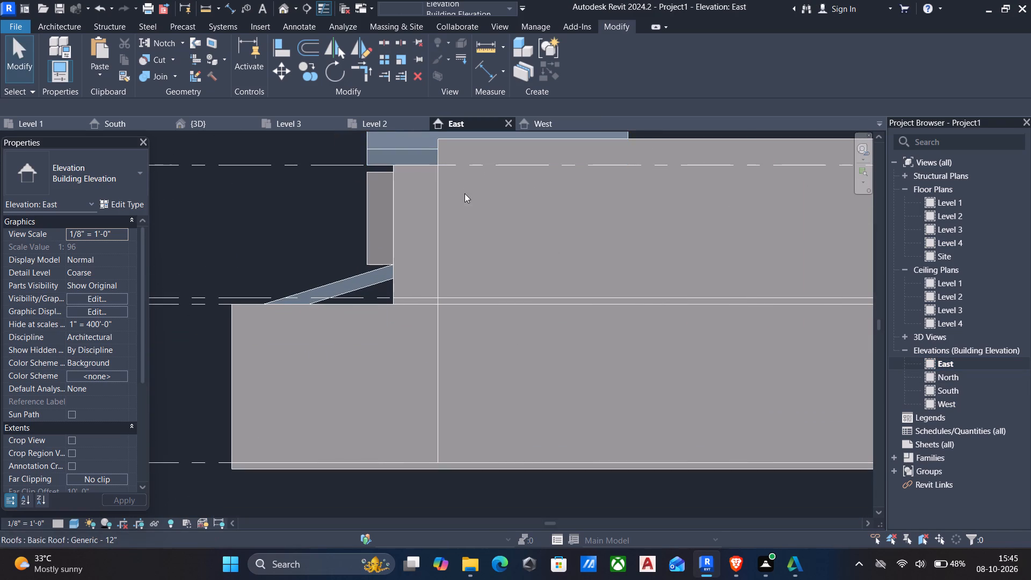
pyautogui.scroll(-2, 463, 205)
pyautogui.keyDown('shift'); pyautogui.moveTo(465, 215); pyautogui.dragTo(491, 313, button='middle'); pyautogui.keyUp('shift')
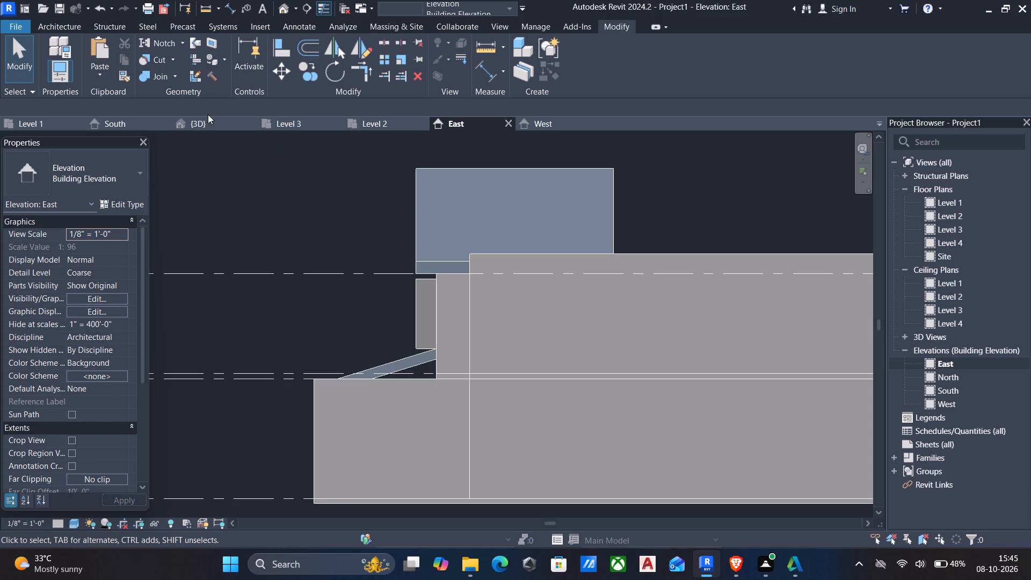
pyautogui.click(208, 114)
pyautogui.click(204, 122)
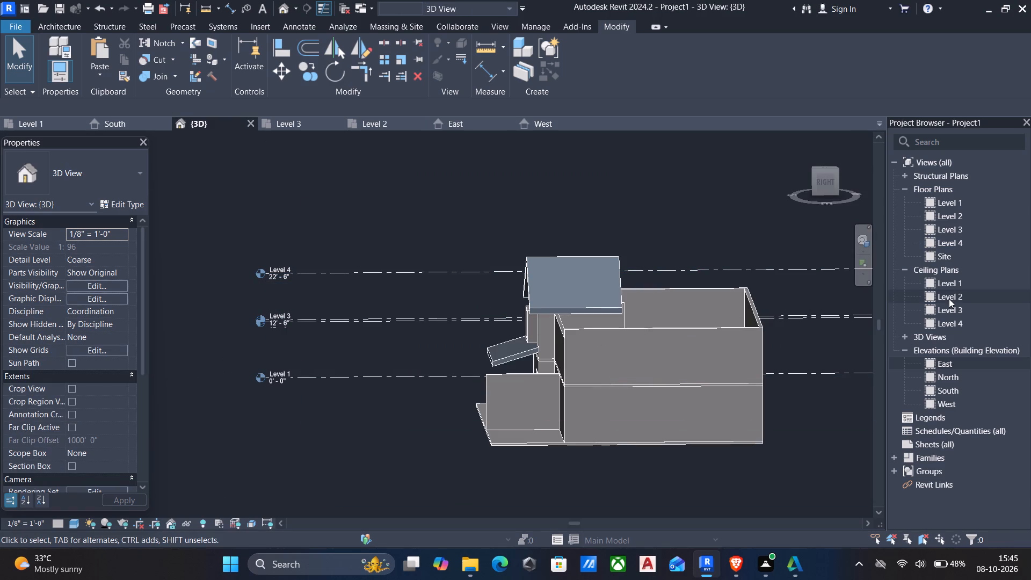
# Start a Roof by Extrusion in the East elevation, using the upper-floor east wall as work plane and Level 4 as reference level.
pyautogui.doubleClick(930, 360)
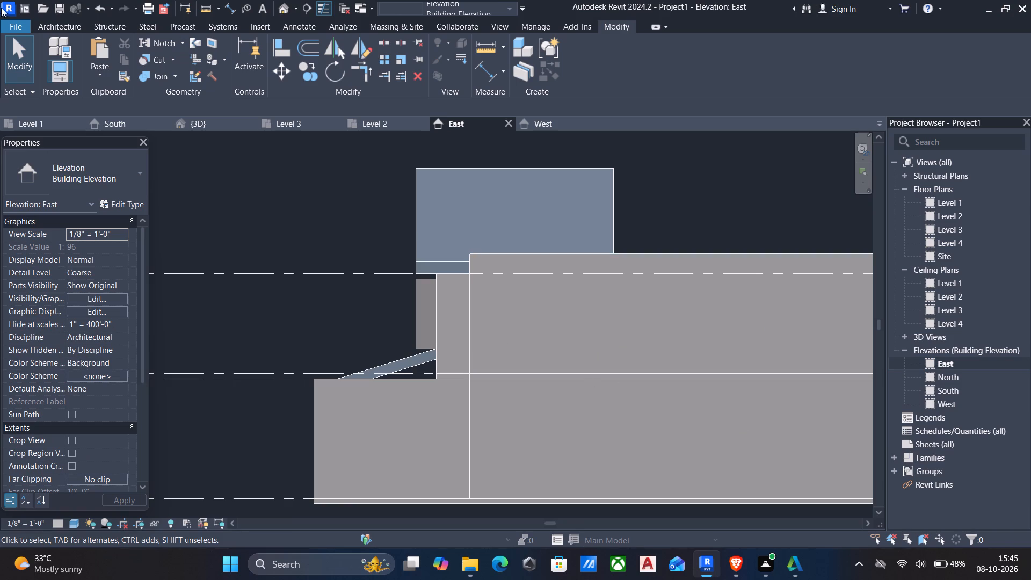
pyautogui.click(55, 21)
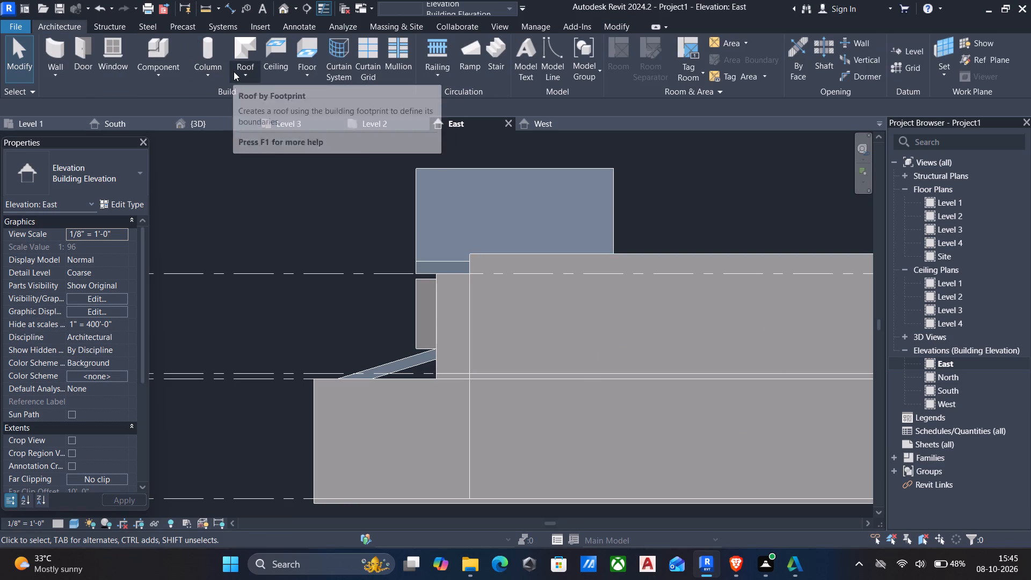
pyautogui.click(234, 71)
pyautogui.click(278, 128)
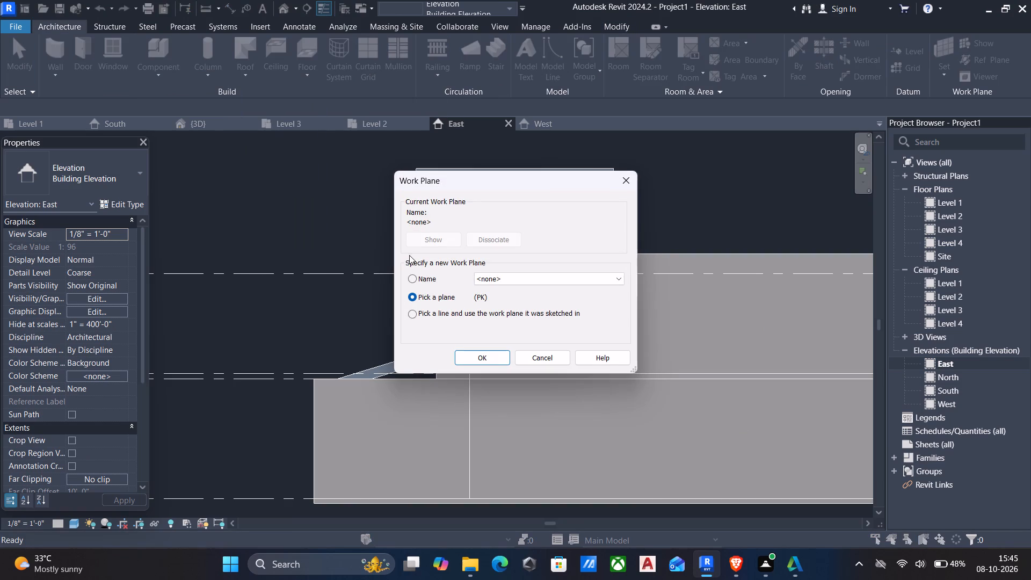
pyautogui.click(483, 355)
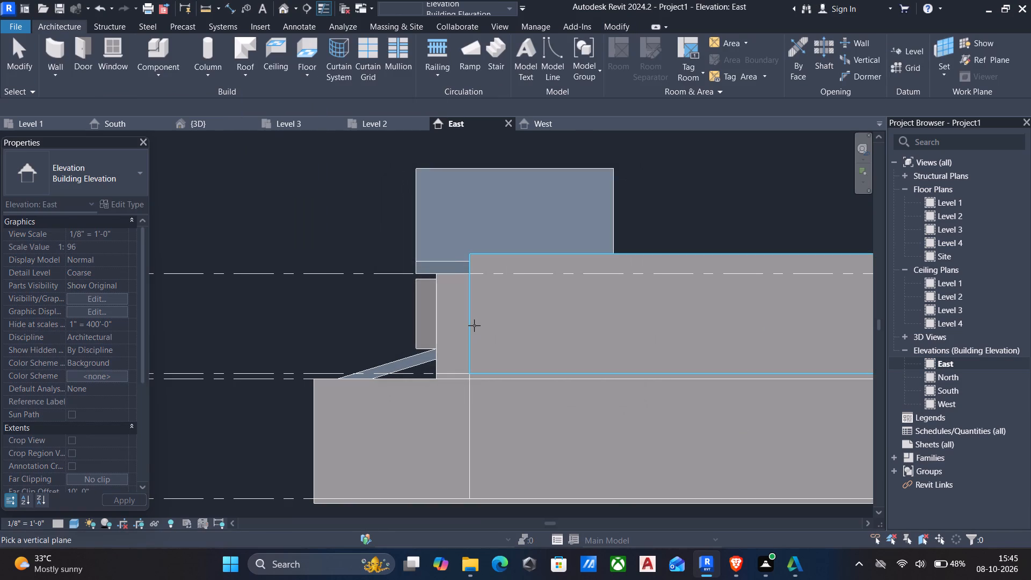
pyautogui.click(474, 325)
pyautogui.click(508, 306)
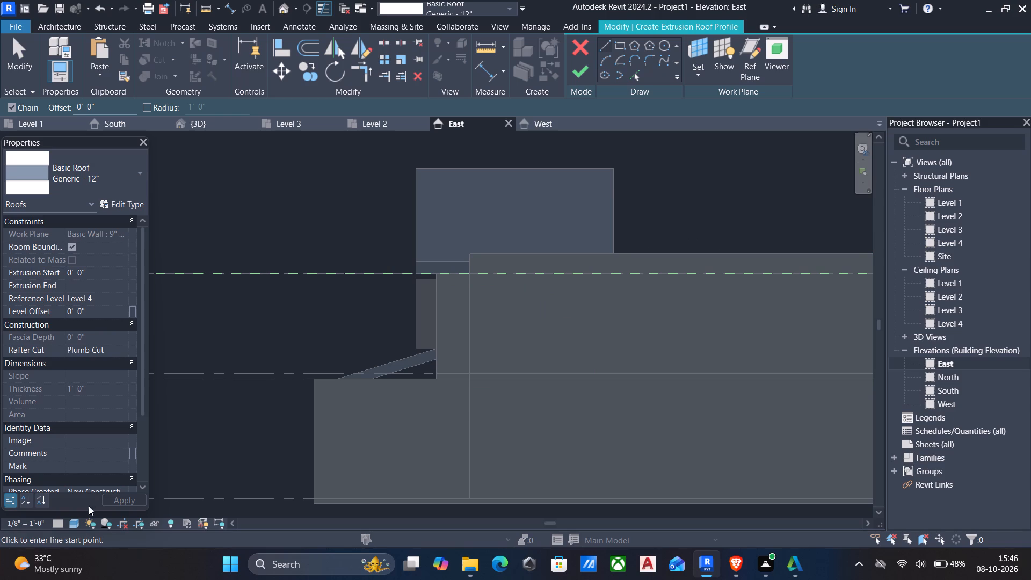
# Set the East elevation's visual style to Wireframe.
pyautogui.click(54, 518)
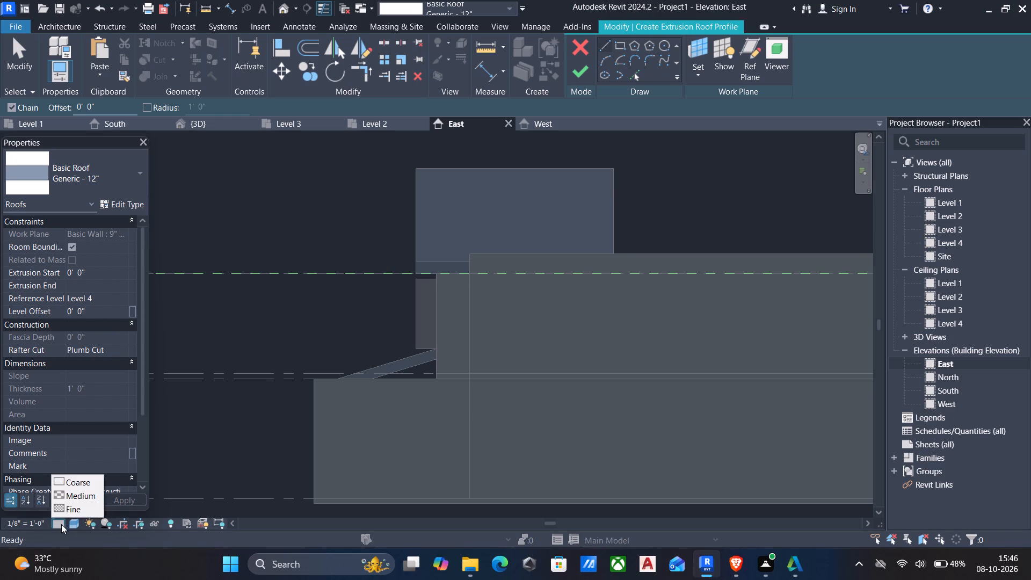
pyautogui.click(61, 524)
pyautogui.click(70, 523)
pyautogui.click(90, 444)
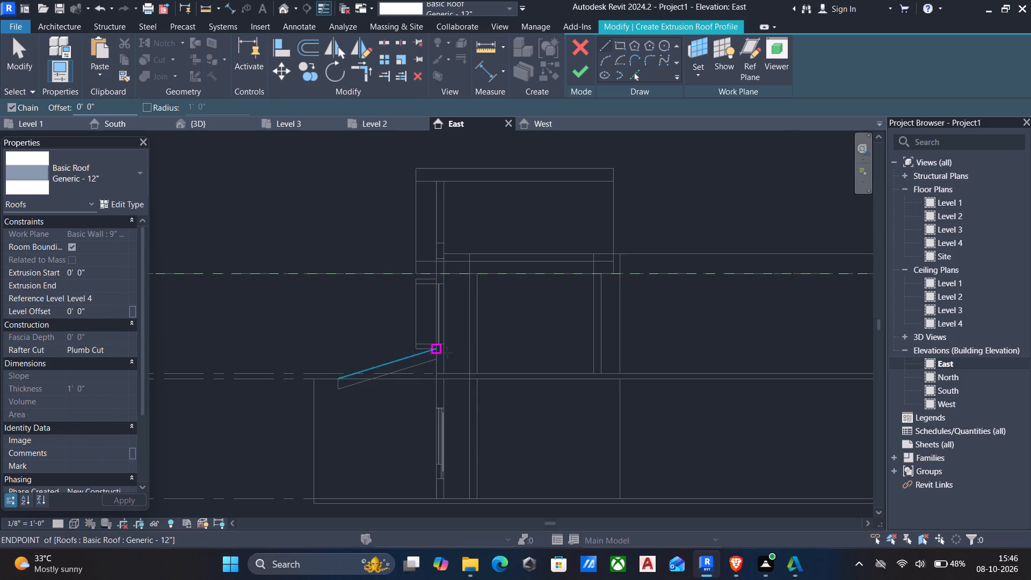
# Sketch a roof profile about 13'-9 1/2" long at 17° from the lower roof's bottom eave corner to the recessed front wall's face; finish the roof.
pyautogui.click(333, 392)
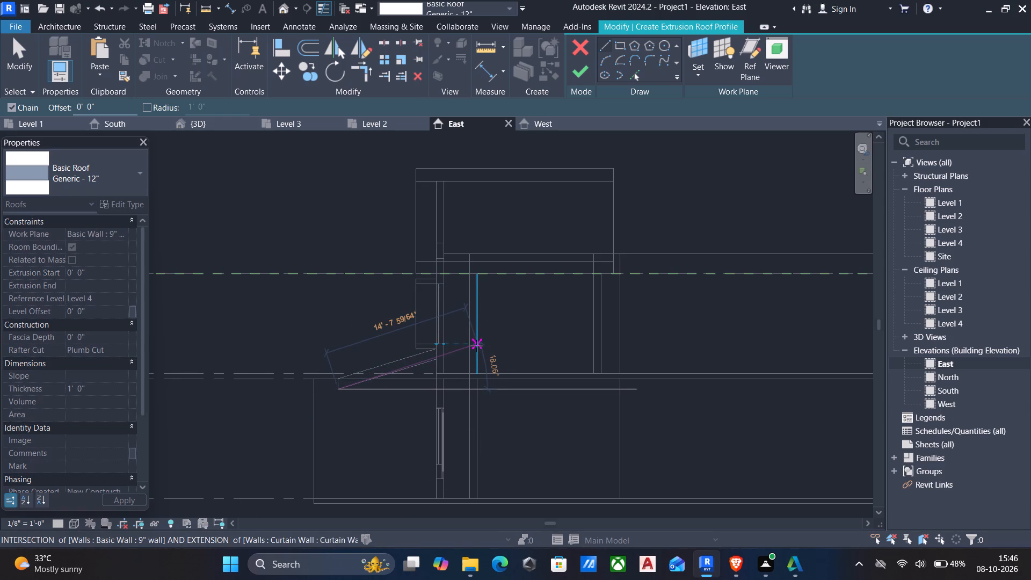
pyautogui.scroll(3, 474, 346)
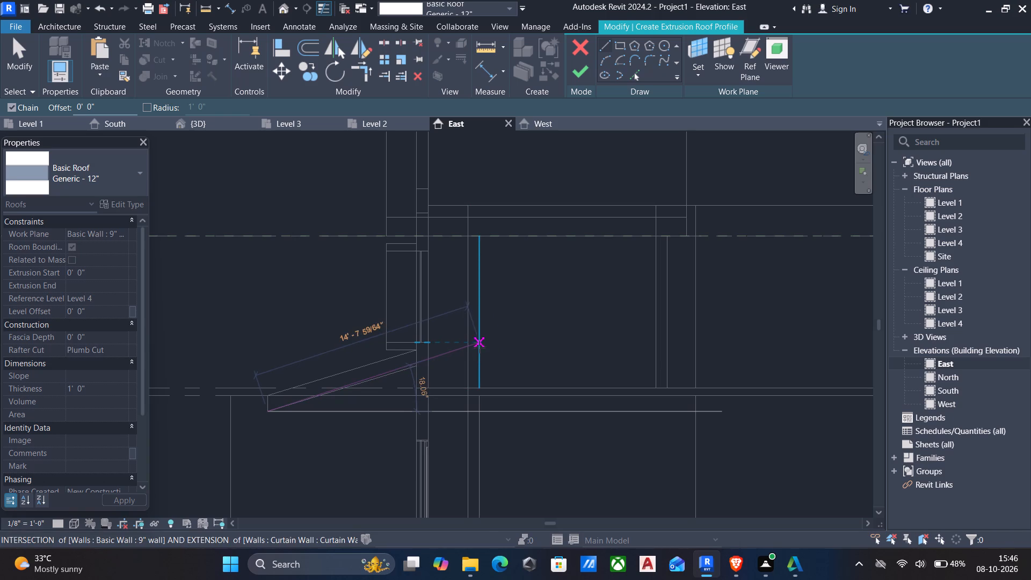
pyautogui.scroll(4, 476, 351)
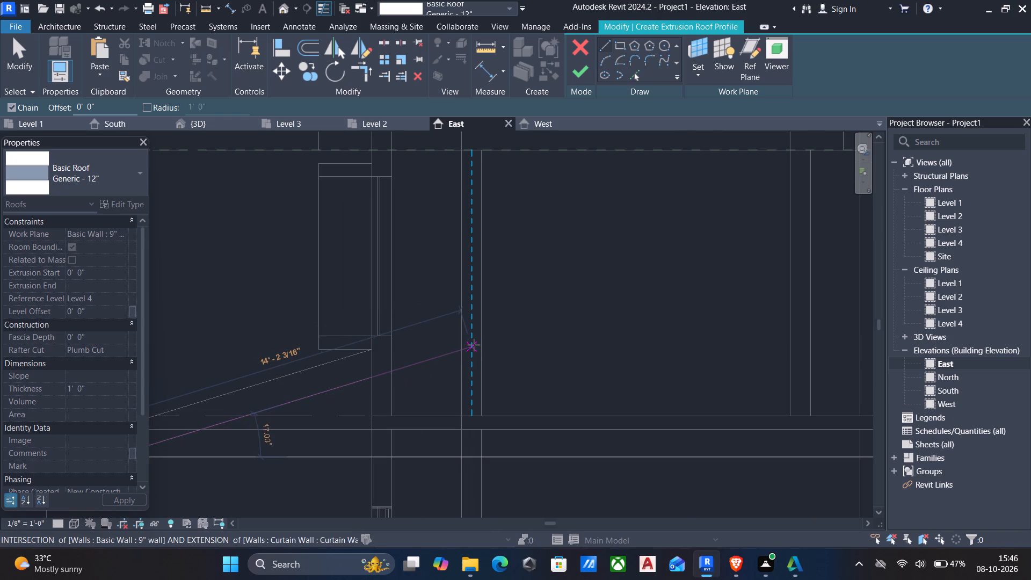
pyautogui.click(465, 347)
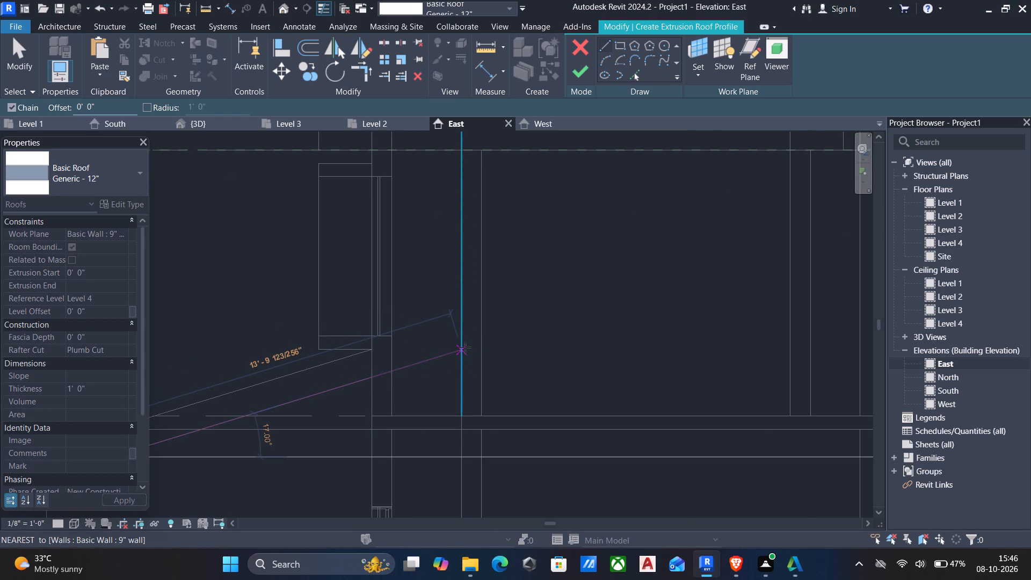
pyautogui.scroll(-5, 465, 347)
pyautogui.moveTo(465, 347); pyautogui.dragTo(503, 335, button='middle')
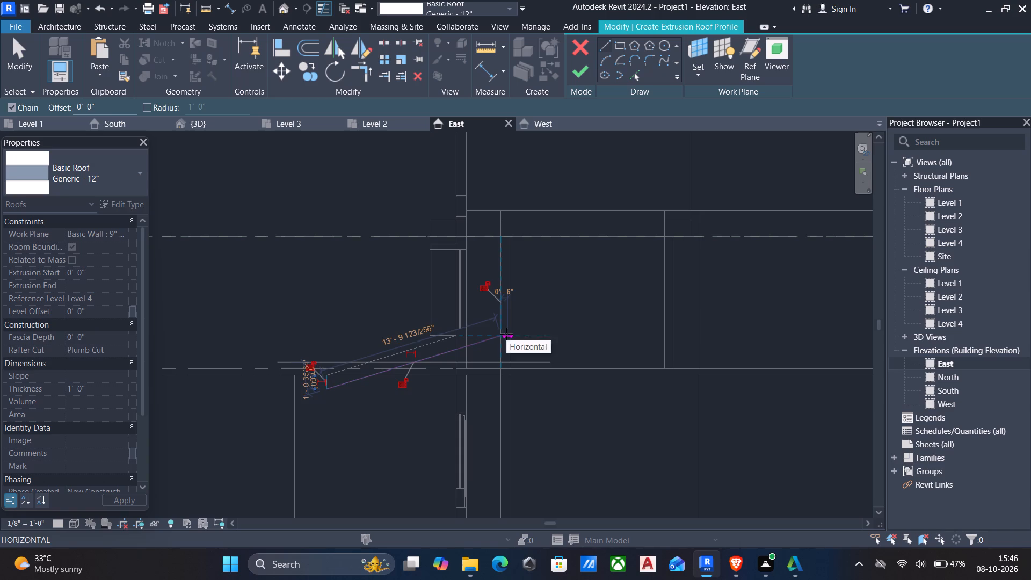
pyautogui.press('Escape')
pyautogui.click(585, 78)
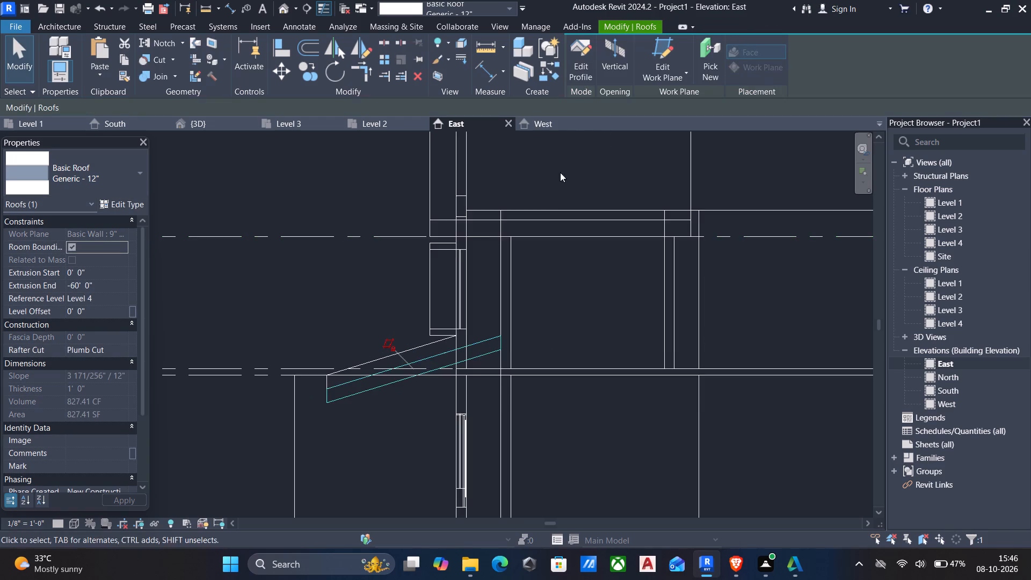
# Nudge the new extruded roof upward to line up with the existing lower roof's slope.
pyautogui.scroll(-3, 544, 206)
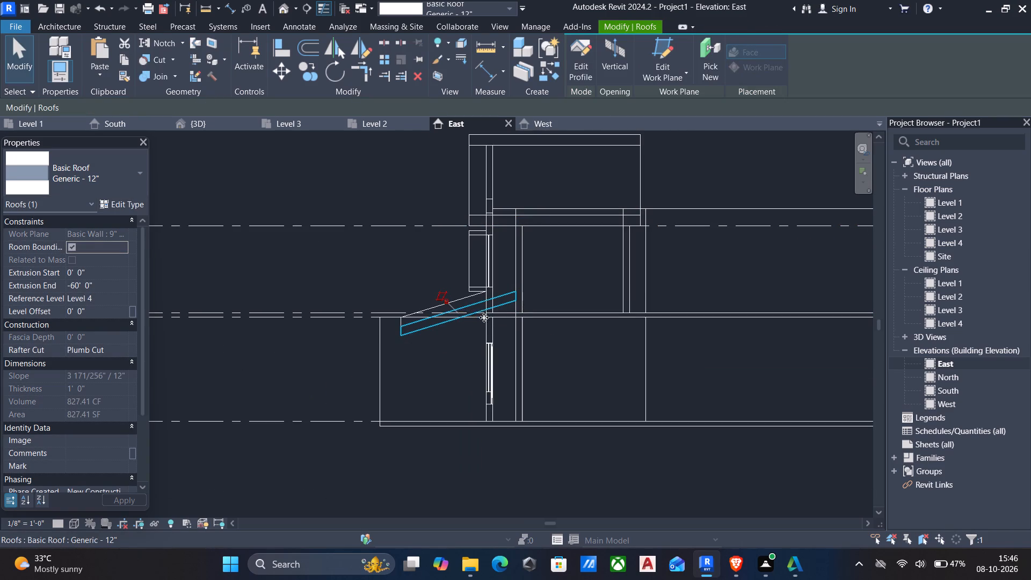
pyautogui.press('Up')
pyautogui.press('Up')
pyautogui.press('Up')
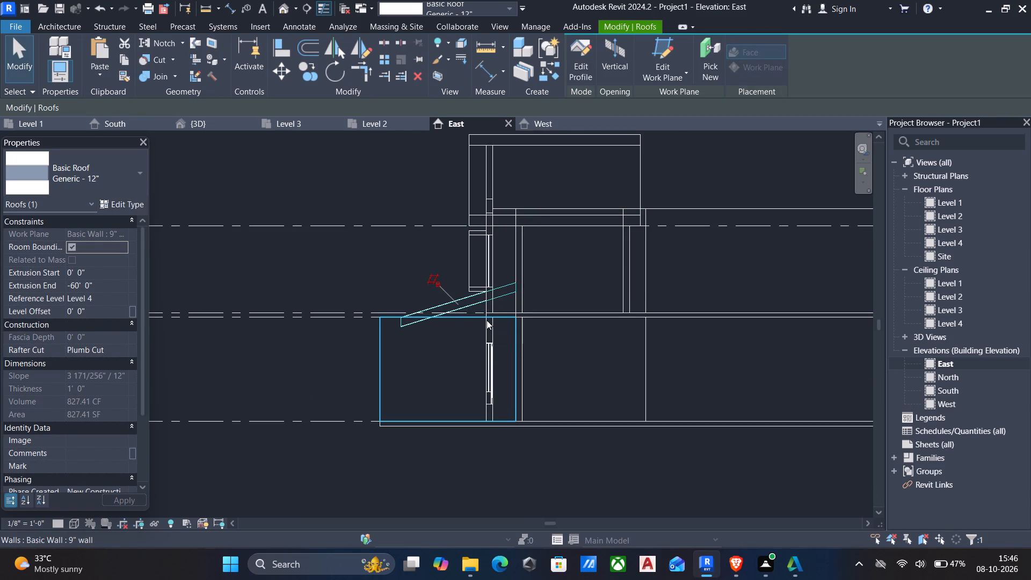
# Examine the new extruded roof in the 3D view from the front and both sides, including its east end and the join with the existing roof.
pyautogui.click(194, 127)
pyautogui.scroll(-5, 525, 328)
pyautogui.keyDown('shift'); pyautogui.moveTo(525, 329); pyautogui.dragTo(525, 338, button='middle'); pyautogui.keyUp('shift')
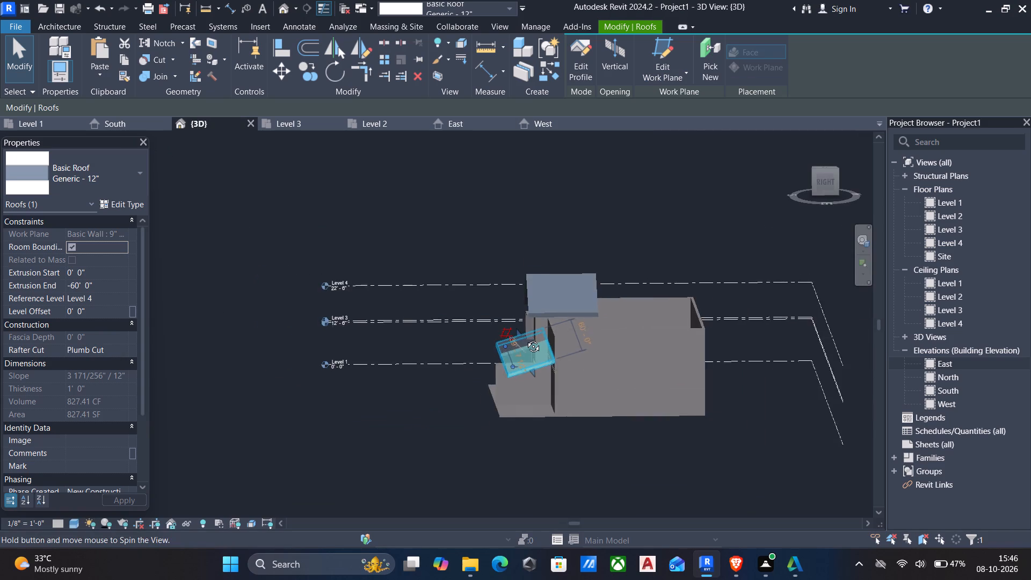
pyautogui.keyDown('shift'); pyautogui.moveTo(525, 338); pyautogui.dragTo(691, 371, button='middle'); pyautogui.keyUp('shift')
pyautogui.scroll(6, 683, 371)
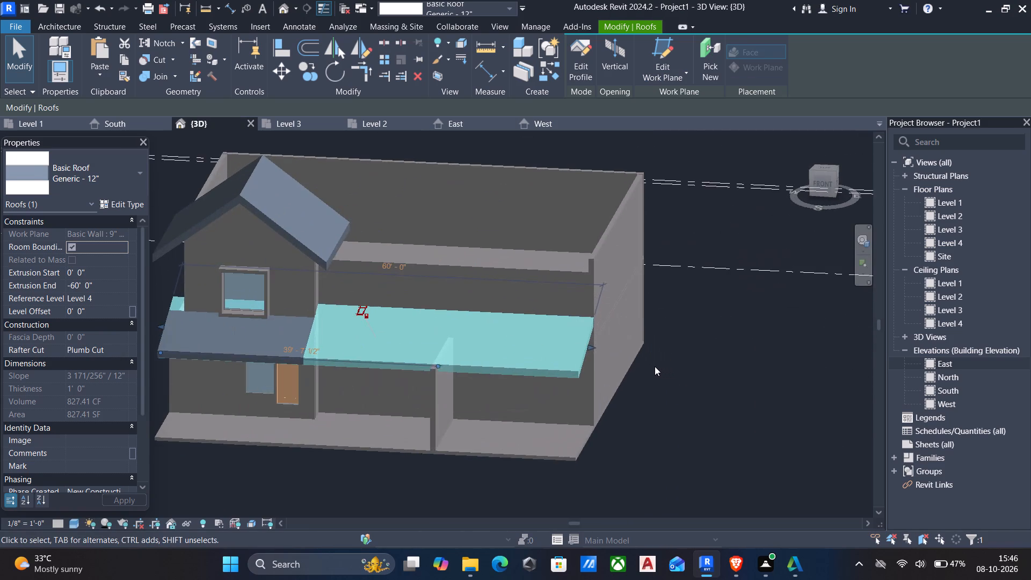
pyautogui.press('Escape')
pyautogui.scroll(-4, 639, 368)
pyautogui.keyDown('shift'); pyautogui.moveTo(637, 368); pyautogui.dragTo(826, 335, button='middle'); pyautogui.keyUp('shift')
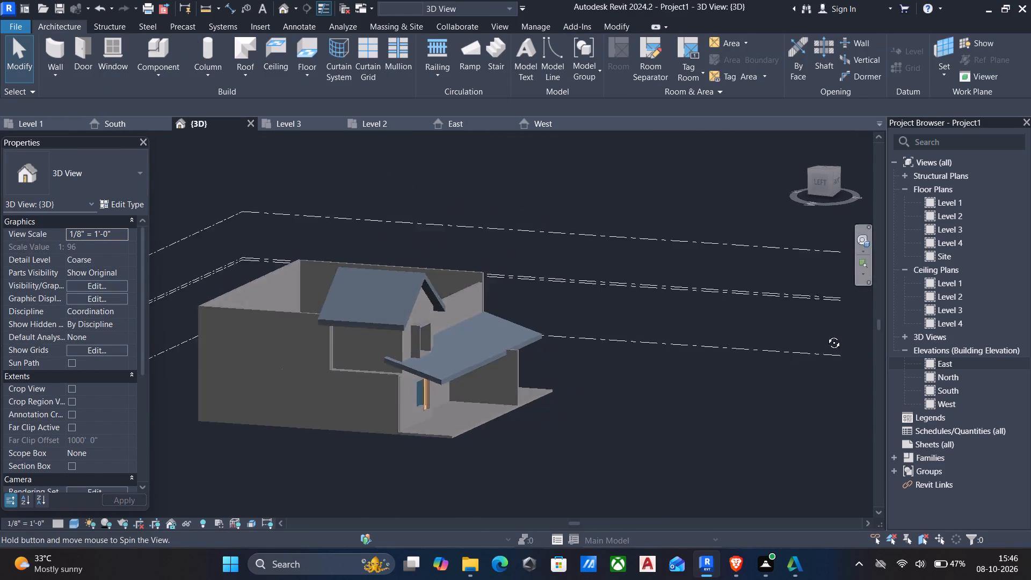
pyautogui.keyDown('shift'); pyautogui.moveTo(826, 335); pyautogui.dragTo(825, 335, button='middle'); pyautogui.keyUp('shift')
pyautogui.scroll(7, 281, 364)
pyautogui.scroll(-4, 649, 309)
pyautogui.keyDown('shift'); pyautogui.moveTo(637, 311); pyautogui.dragTo(463, 348, button='middle'); pyautogui.keyUp('shift')
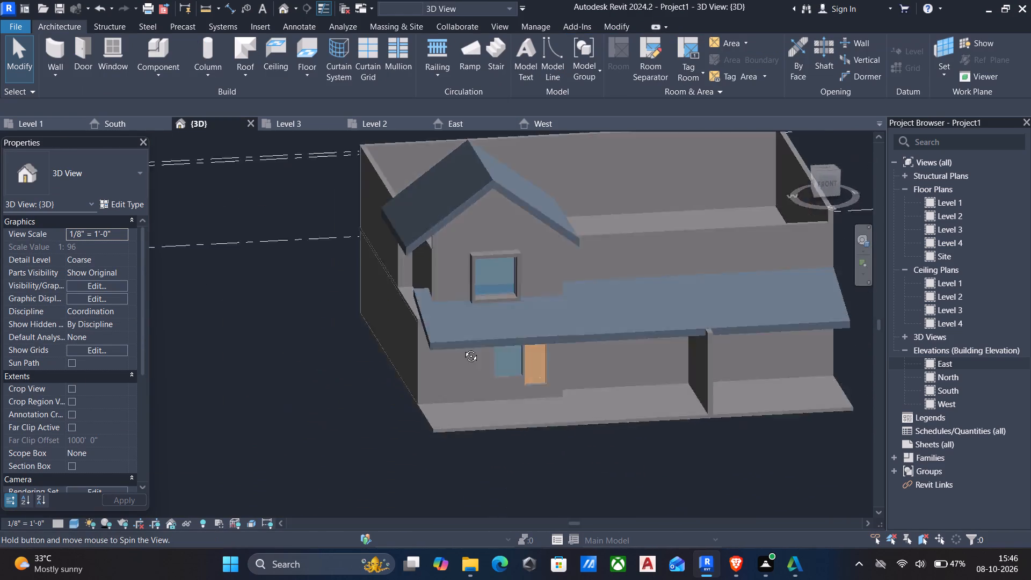
pyautogui.keyDown('shift'); pyautogui.moveTo(463, 348); pyautogui.dragTo(375, 322, button='middle'); pyautogui.keyUp('shift')
pyautogui.scroll(2, 697, 329)
pyautogui.scroll(-3, 764, 330)
pyautogui.keyDown('shift'); pyautogui.moveTo(764, 332); pyautogui.dragTo(763, 335, button='middle'); pyautogui.keyUp('shift')
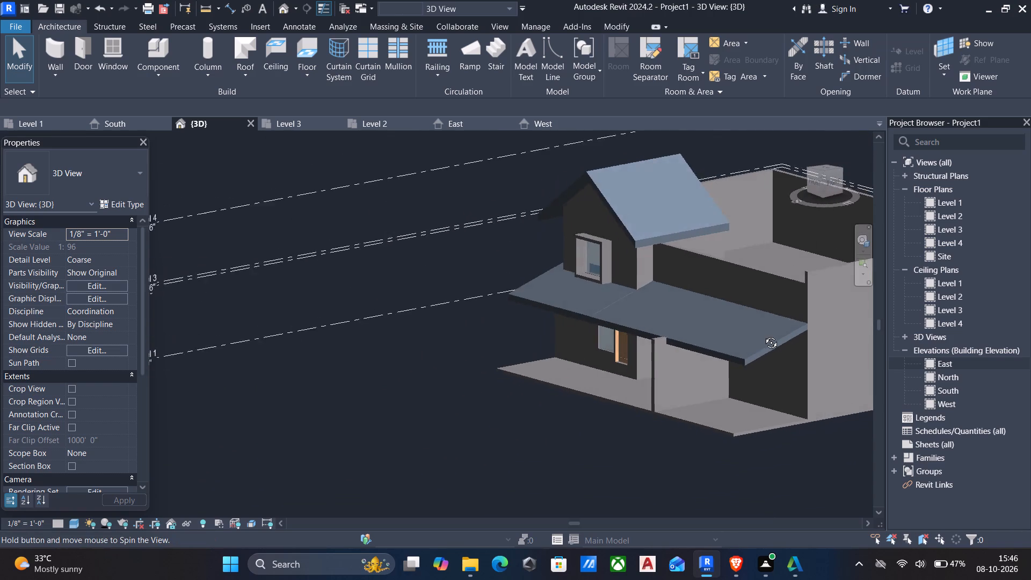
pyautogui.keyDown('shift'); pyautogui.moveTo(763, 335); pyautogui.dragTo(779, 337, button='middle'); pyautogui.keyUp('shift')
# Pull the extruded roof's east end back to an extrusion start of about -18'-4", just beyond the porch partition wall.
pyautogui.click(797, 338)
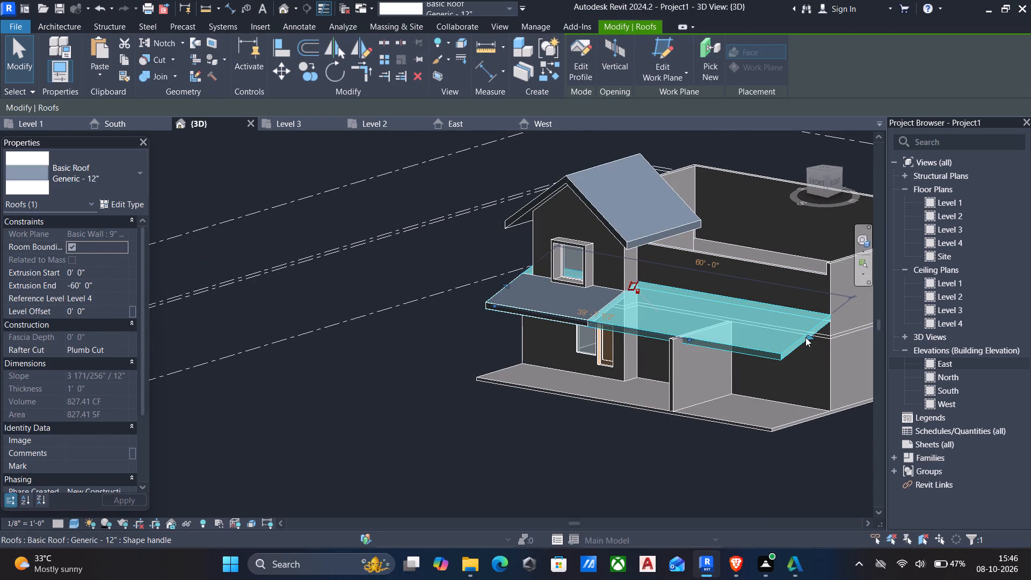
pyautogui.moveTo(805, 337); pyautogui.dragTo(706, 316)
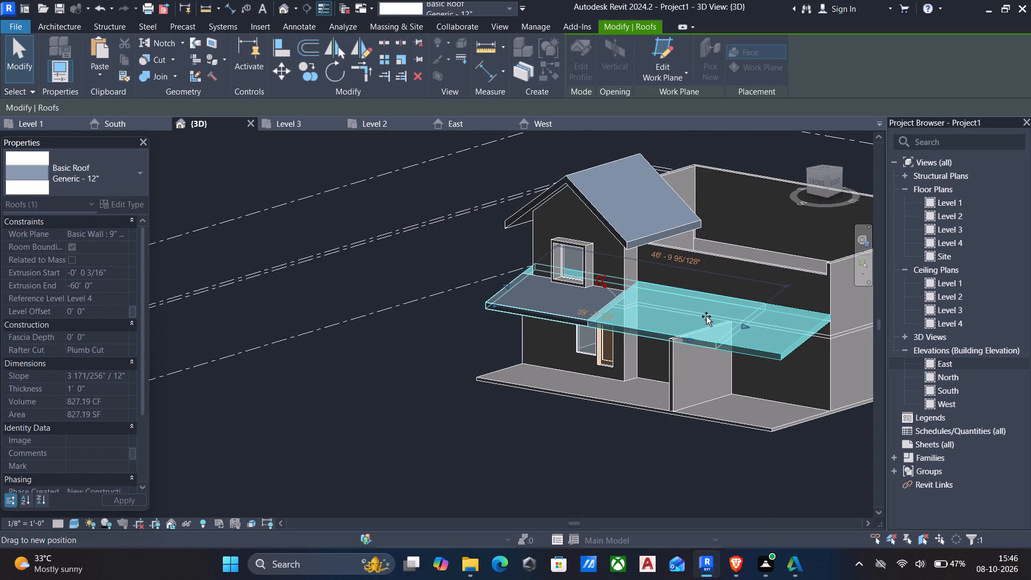
pyautogui.moveTo(706, 316); pyautogui.dragTo(706, 316)
pyautogui.click(811, 180)
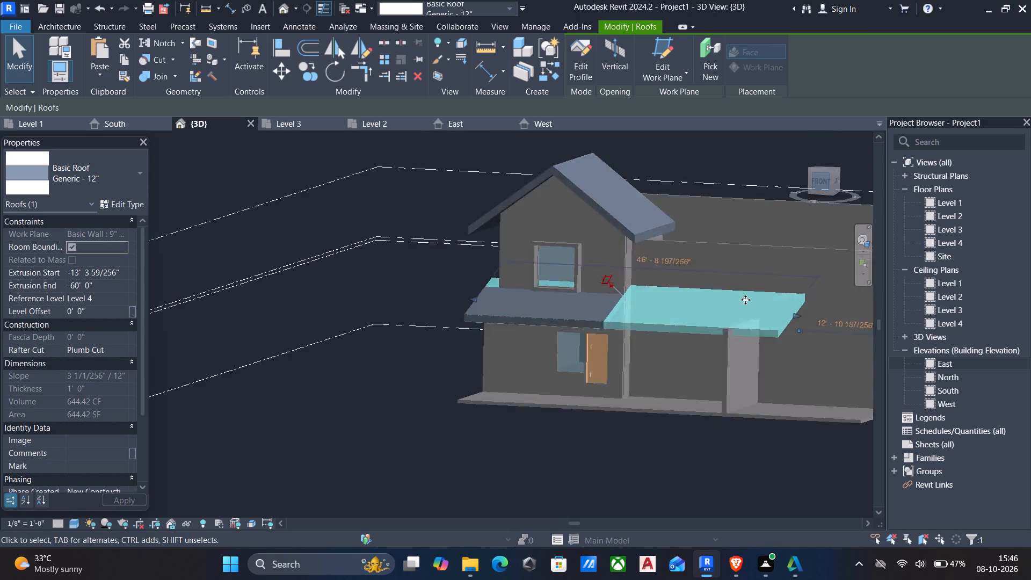
pyautogui.scroll(-2, 735, 354)
pyautogui.scroll(4, 683, 344)
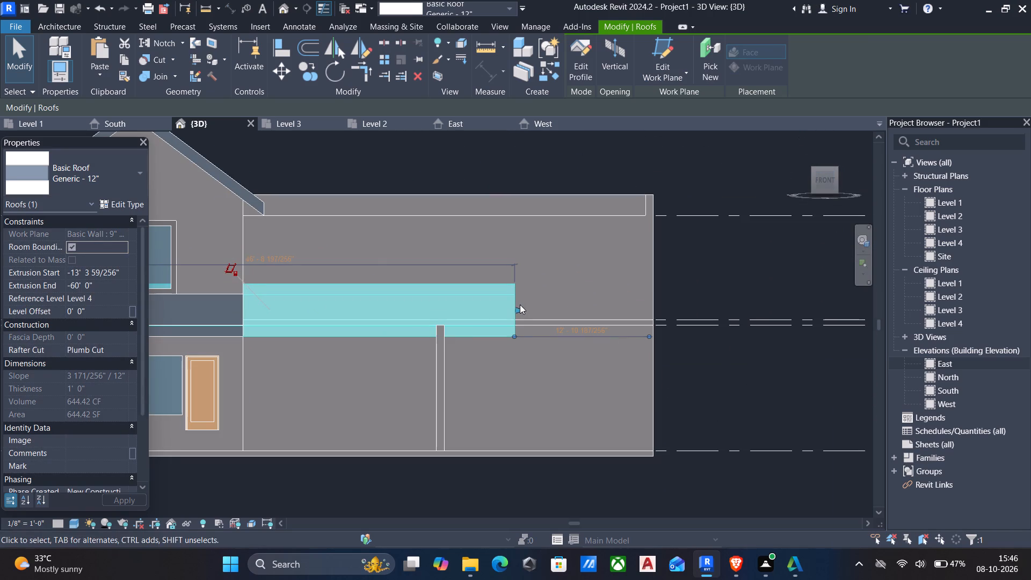
pyautogui.moveTo(519, 308); pyautogui.dragTo(459, 309)
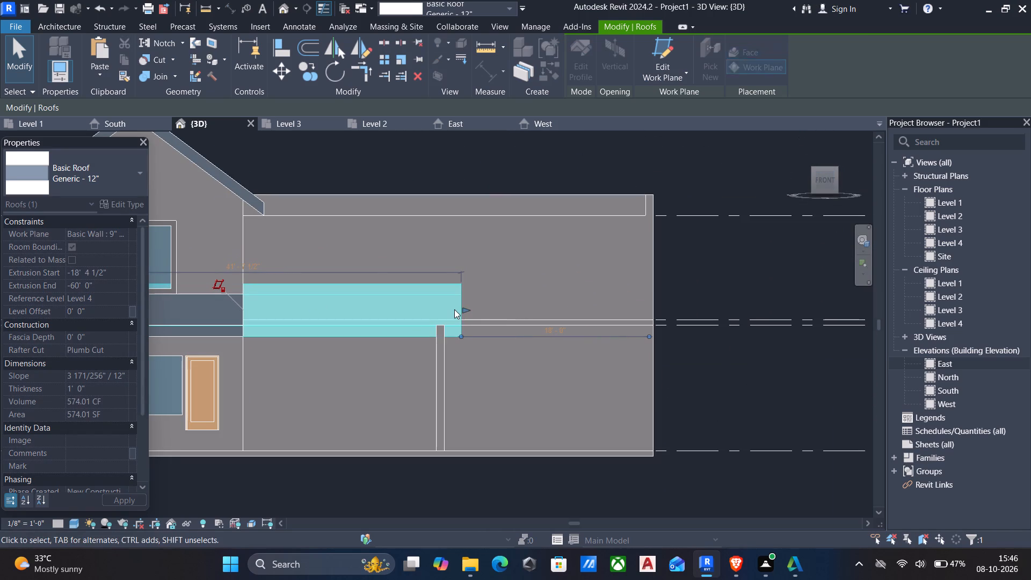
pyautogui.press('Escape')
pyautogui.scroll(-5, 511, 316)
pyautogui.keyDown('shift'); pyautogui.moveTo(512, 316); pyautogui.dragTo(487, 350, button='middle'); pyautogui.keyUp('shift')
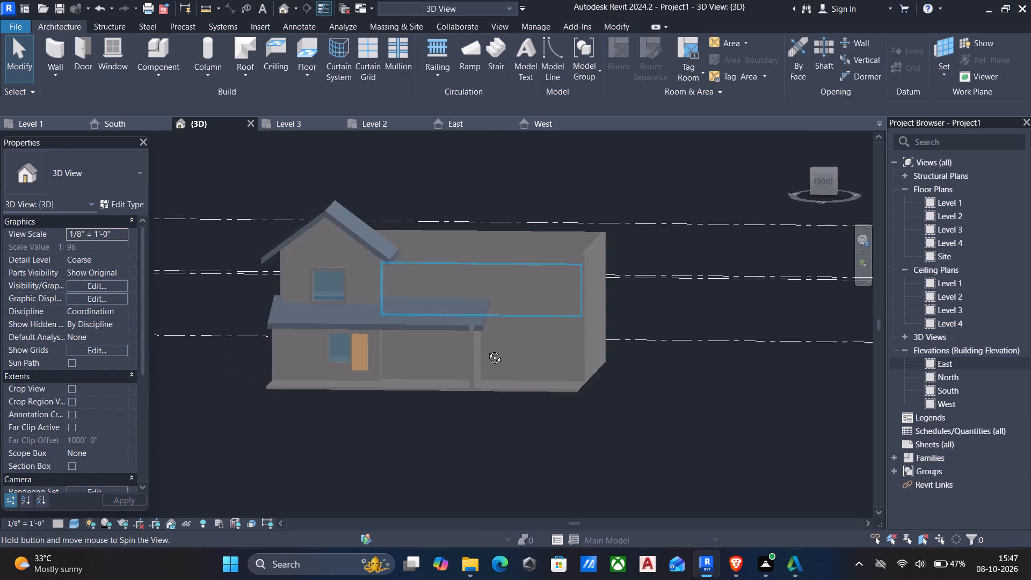
pyautogui.keyDown('shift'); pyautogui.moveTo(487, 350); pyautogui.dragTo(442, 366, button='middle'); pyautogui.keyUp('shift')
pyautogui.scroll(4, 446, 366)
pyautogui.scroll(-4, 469, 356)
pyautogui.keyDown('shift'); pyautogui.moveTo(469, 356); pyautogui.dragTo(420, 367, button='middle'); pyautogui.keyUp('shift')
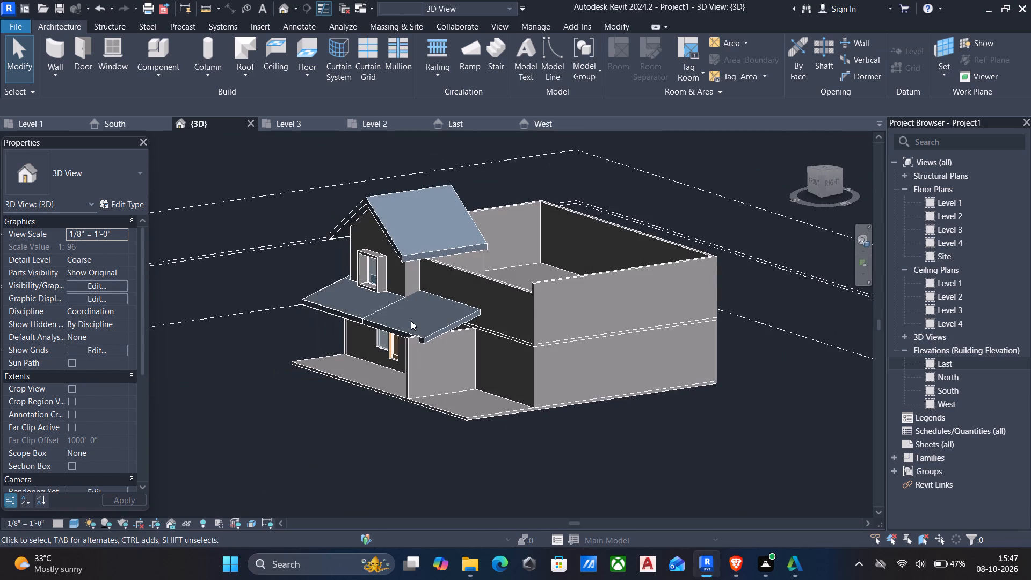
# Attach the top of the porch partition wall to the sloped lower roof and check the joint from both sides.
pyautogui.click(465, 334)
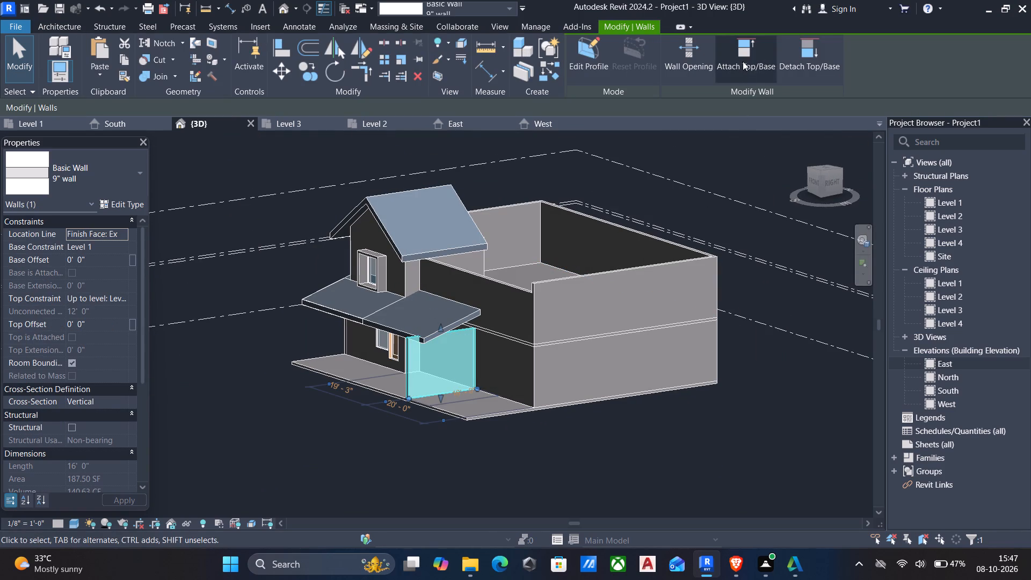
pyautogui.click(743, 61)
pyautogui.click(465, 322)
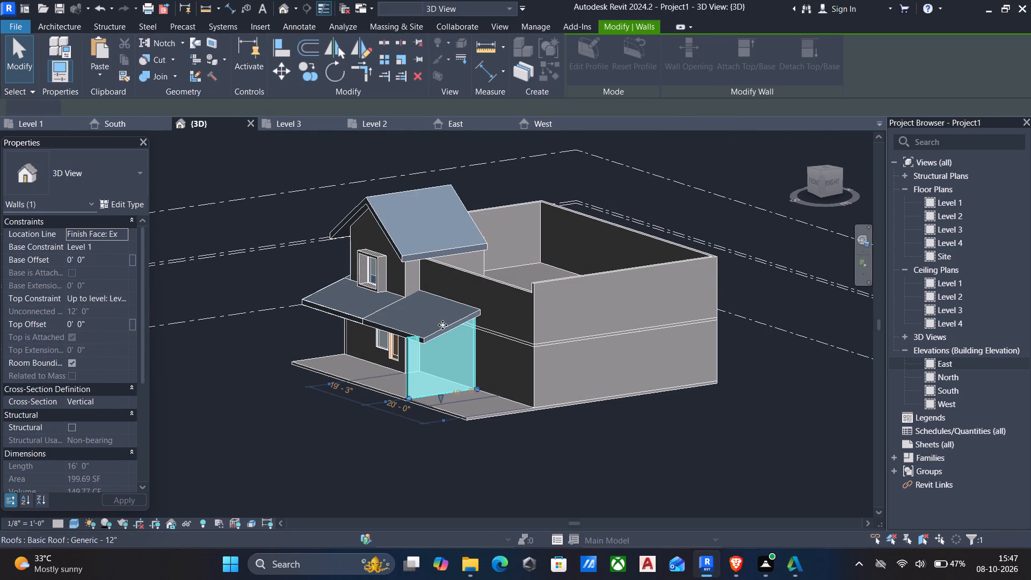
pyautogui.scroll(-6, 447, 323)
pyautogui.moveTo(445, 327); pyautogui.dragTo(770, 335, button='middle')
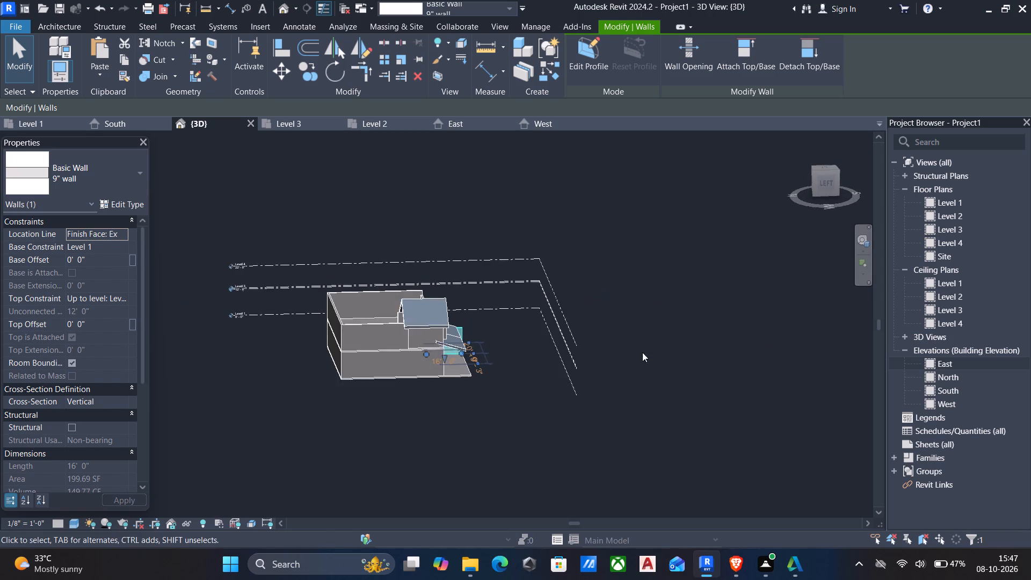
pyautogui.scroll(7, 604, 359)
pyautogui.keyDown('shift'); pyautogui.moveTo(505, 385); pyautogui.dragTo(461, 396, button='middle'); pyautogui.keyUp('shift')
pyautogui.keyDown('shift'); pyautogui.moveTo(459, 396); pyautogui.dragTo(431, 400, button='middle'); pyautogui.keyUp('shift')
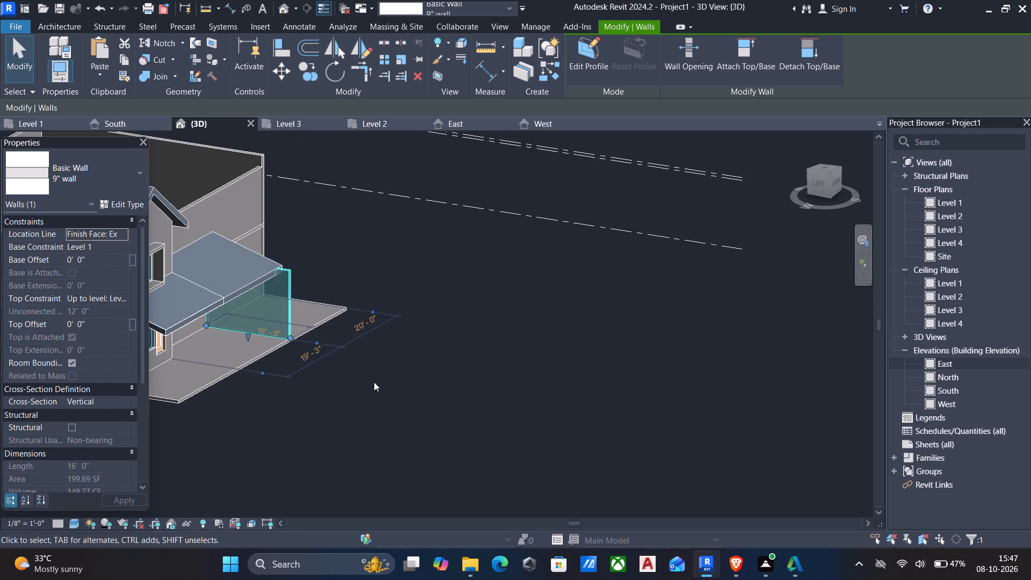
pyautogui.scroll(-3, 400, 385)
pyautogui.moveTo(480, 383); pyautogui.dragTo(202, 326, button='middle')
pyautogui.scroll(5, 219, 330)
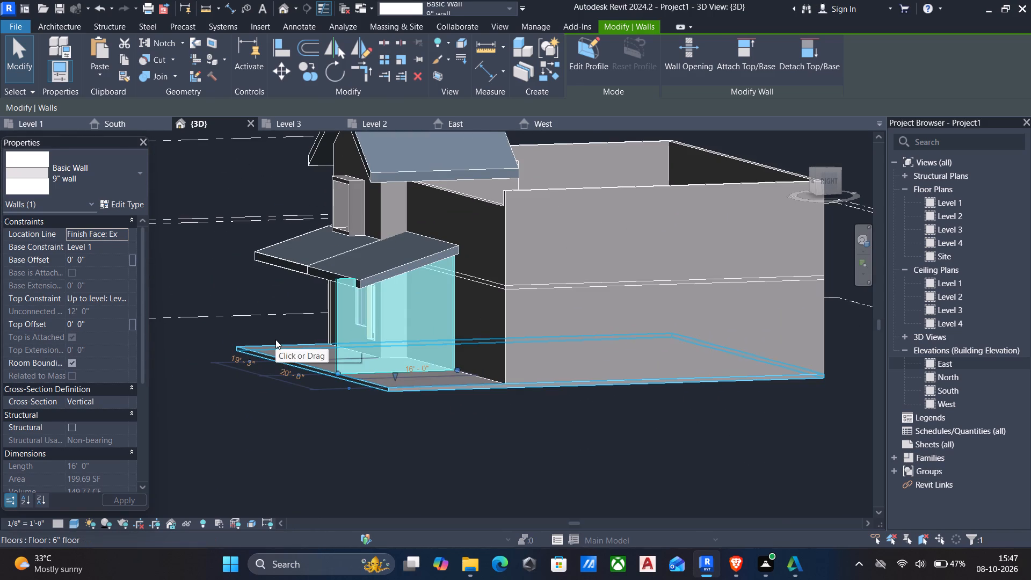
pyautogui.press('Escape')
# Shorten the porch partition wall to 14', and further to a length of 12'.
pyautogui.click(336, 311)
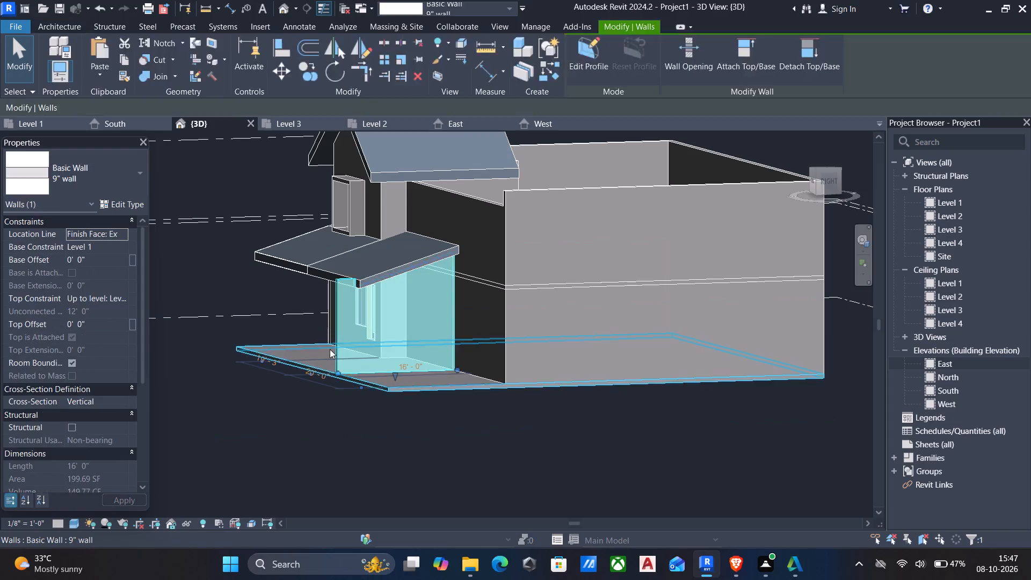
pyautogui.click(404, 363)
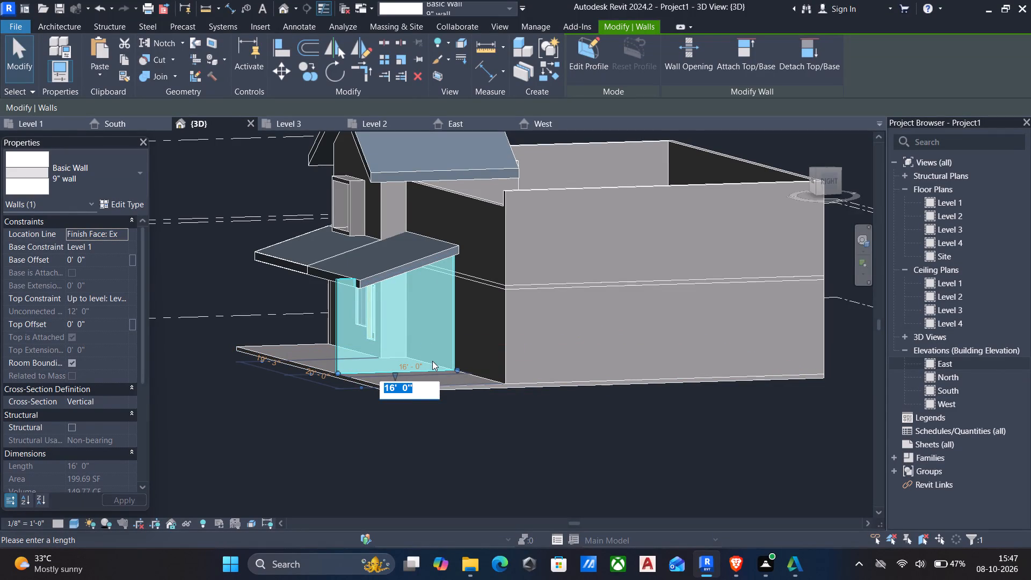
pyautogui.press('1')
pyautogui.write("4'")
pyautogui.press('Return')
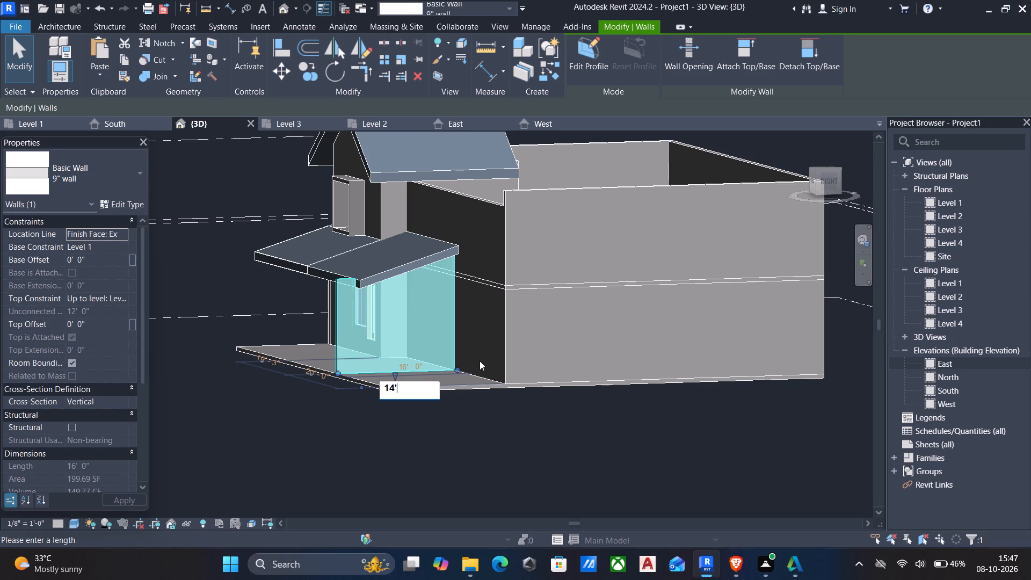
pyautogui.click(423, 367)
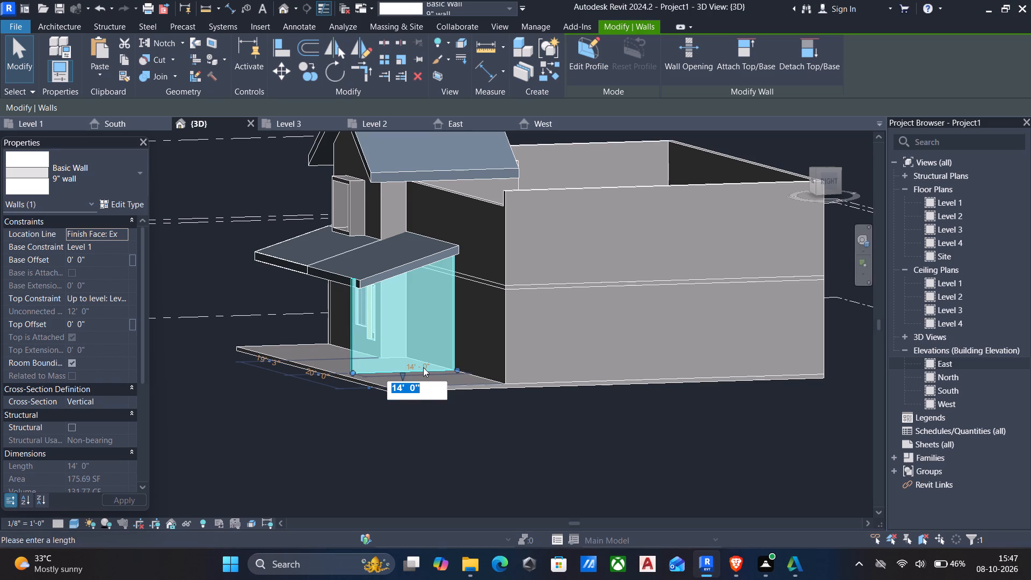
pyautogui.write('12')
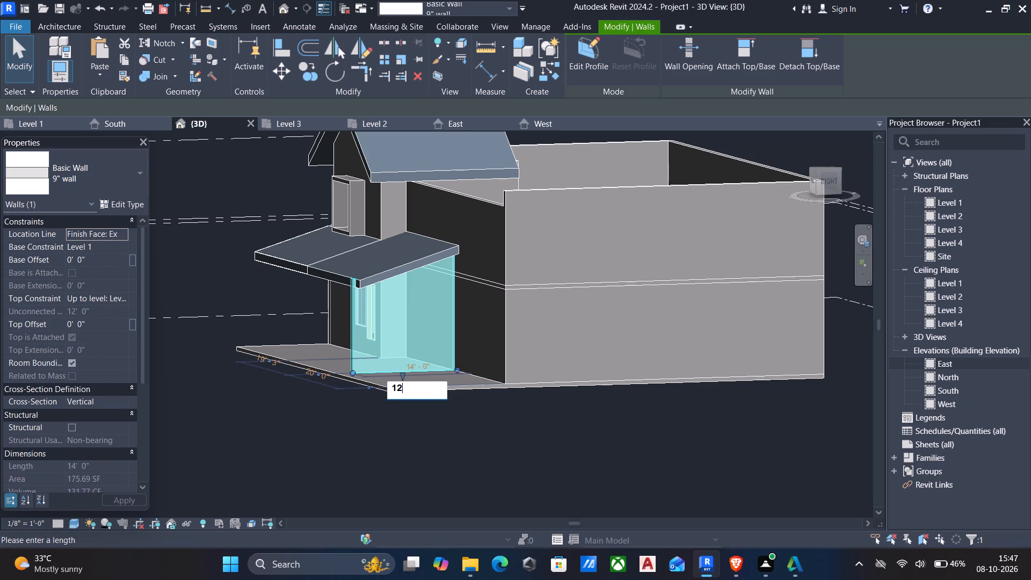
pyautogui.press("'")
pyautogui.press('Return')
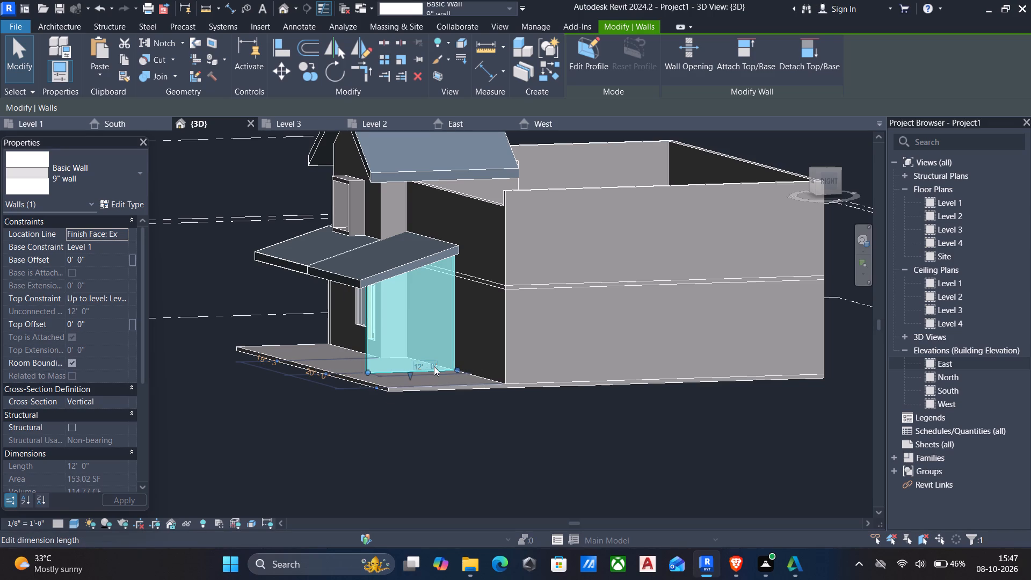
pyautogui.press('Escape')
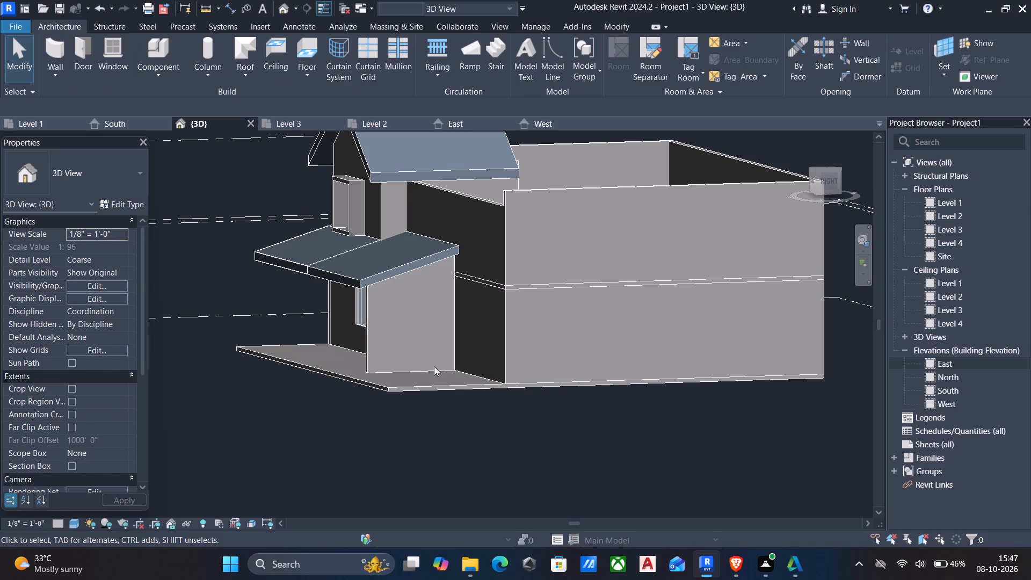
# Cut a vertical opening 8'-0" wide and 6'-6" deep in the extended lower roof, along its edge against the house wall.
pyautogui.scroll(-5, 435, 366)
pyautogui.keyDown('shift'); pyautogui.moveTo(438, 370); pyautogui.dragTo(541, 401, button='middle'); pyautogui.keyUp('shift')
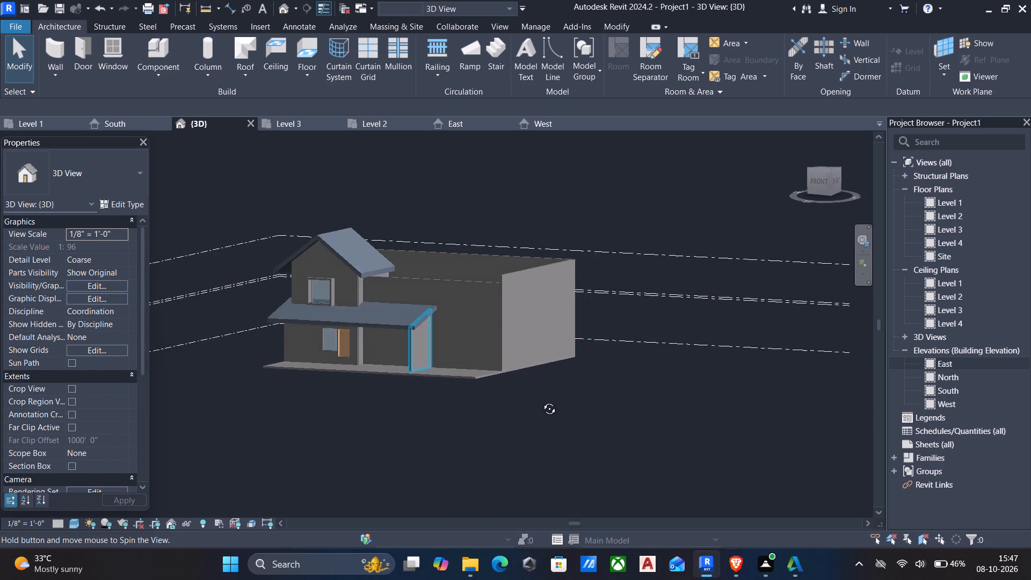
pyautogui.keyDown('shift'); pyautogui.moveTo(541, 401); pyautogui.dragTo(543, 433, button='middle'); pyautogui.keyUp('shift')
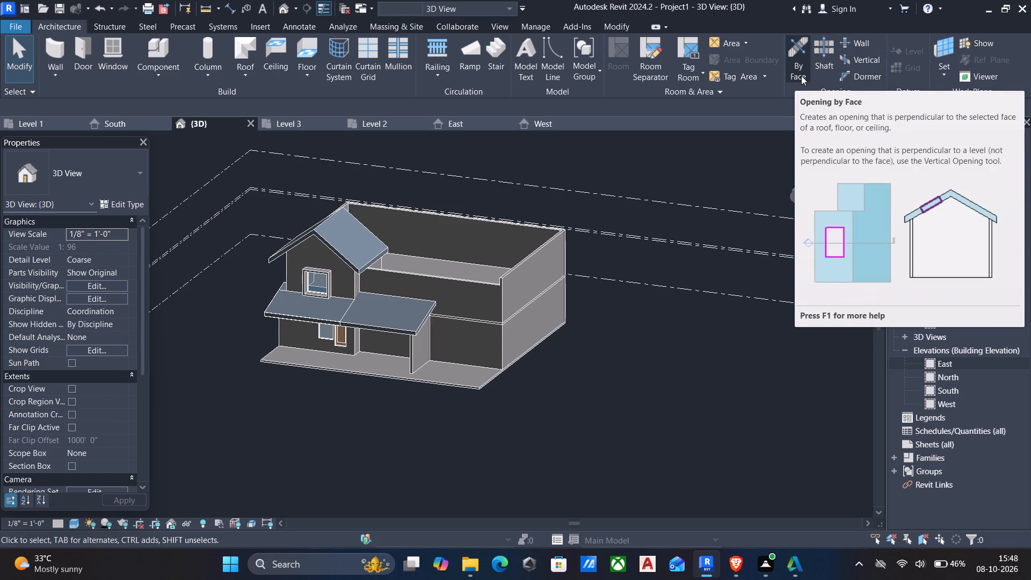
pyautogui.click(848, 65)
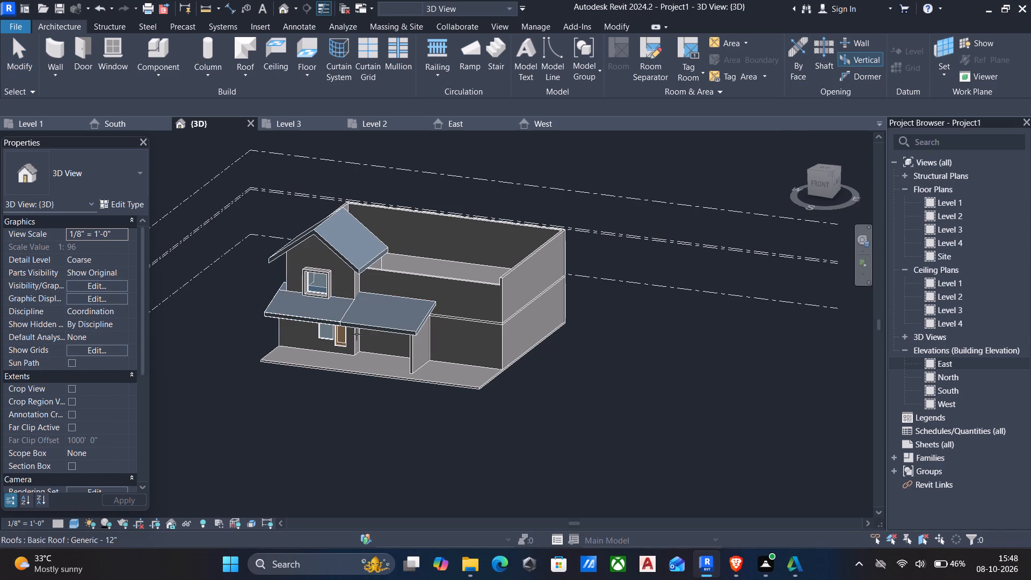
pyautogui.scroll(5, 392, 305)
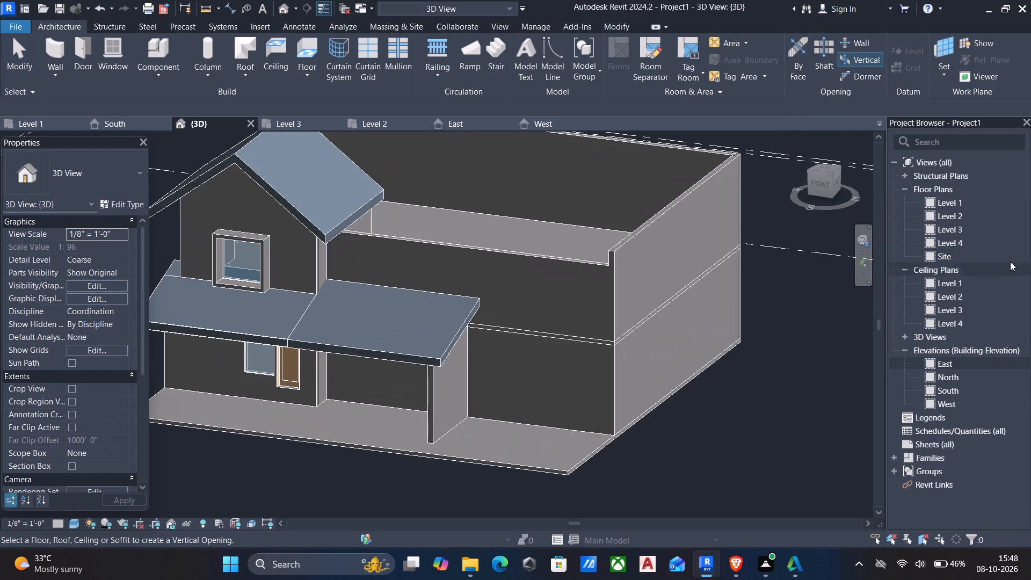
pyautogui.click(828, 168)
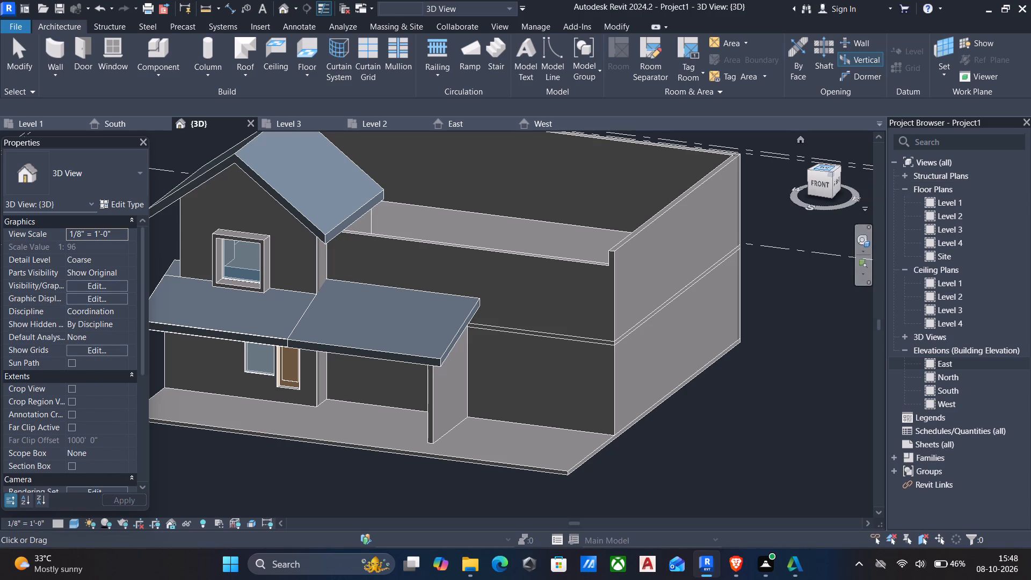
pyautogui.scroll(5, 431, 392)
pyautogui.scroll(6, 388, 339)
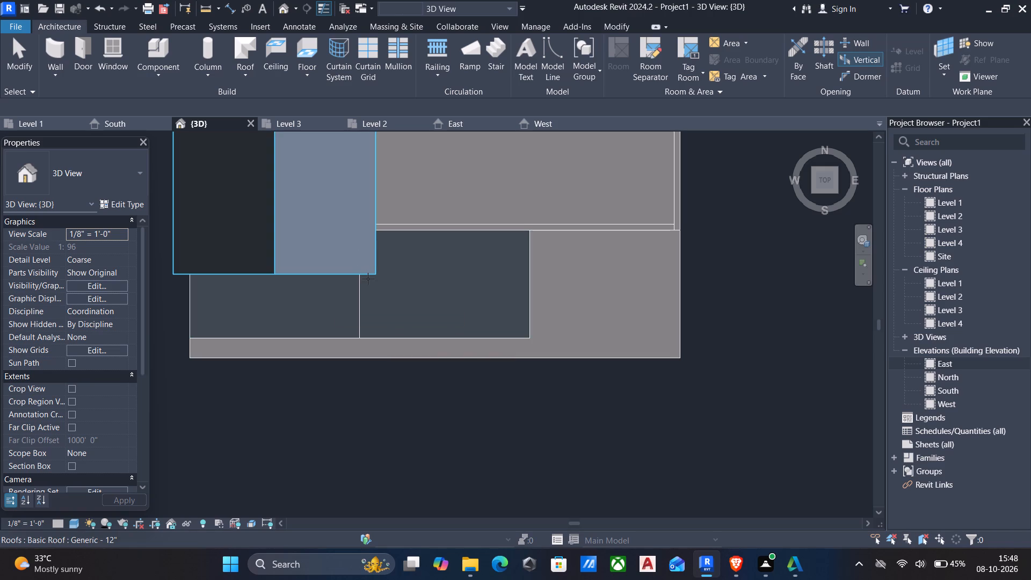
pyautogui.scroll(5, 368, 279)
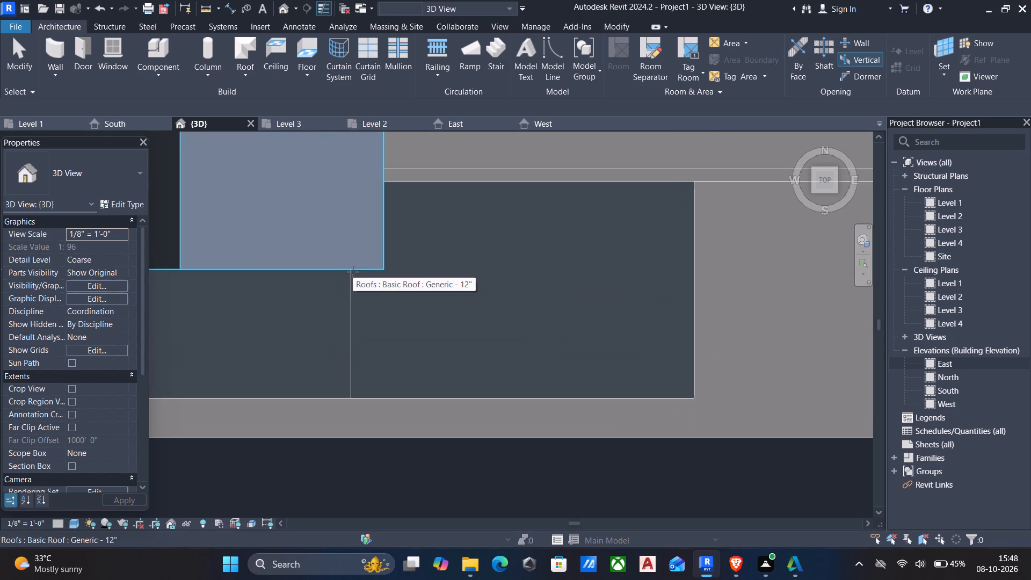
pyautogui.click(547, 180)
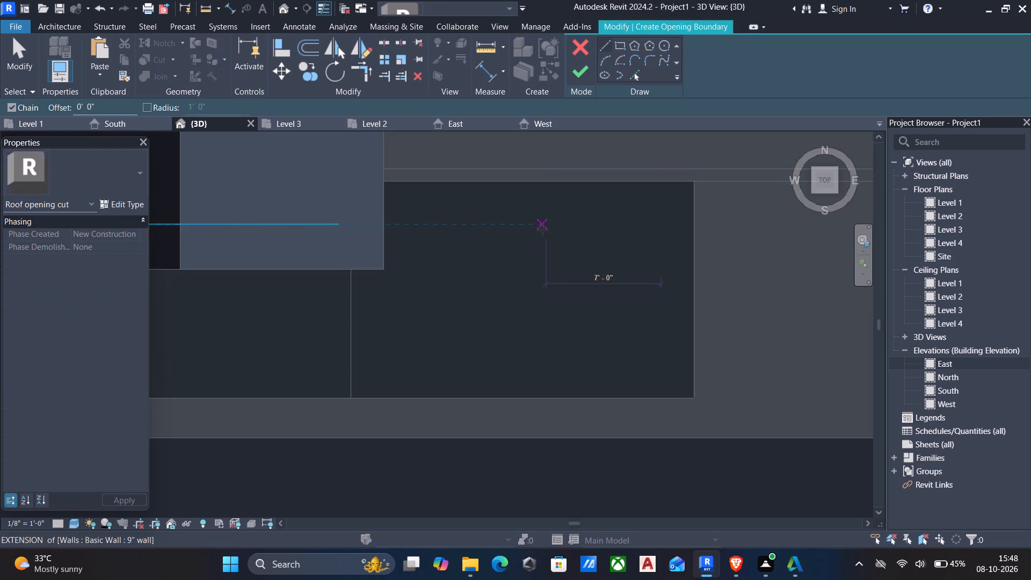
pyautogui.click(550, 183)
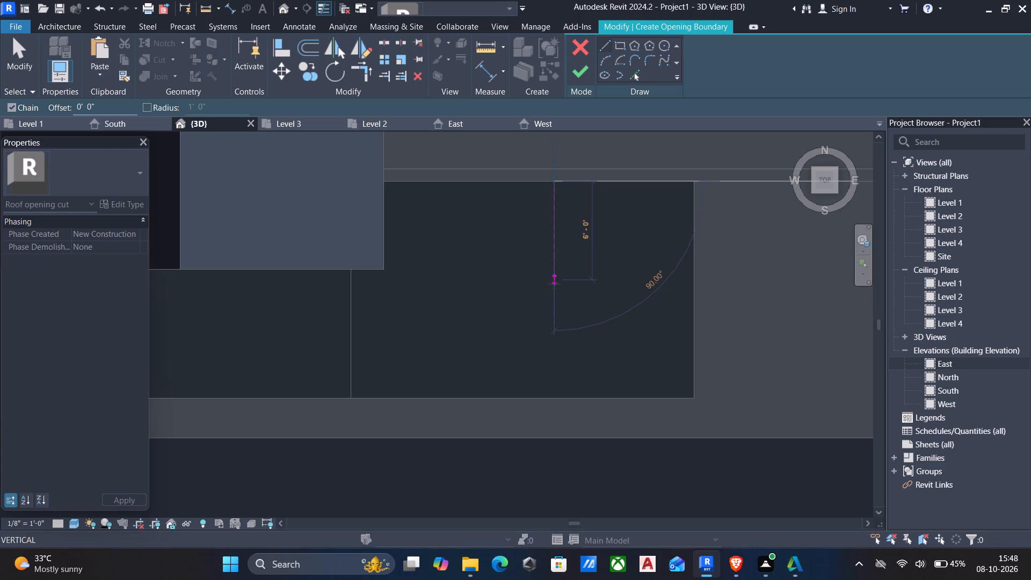
pyautogui.click(553, 287)
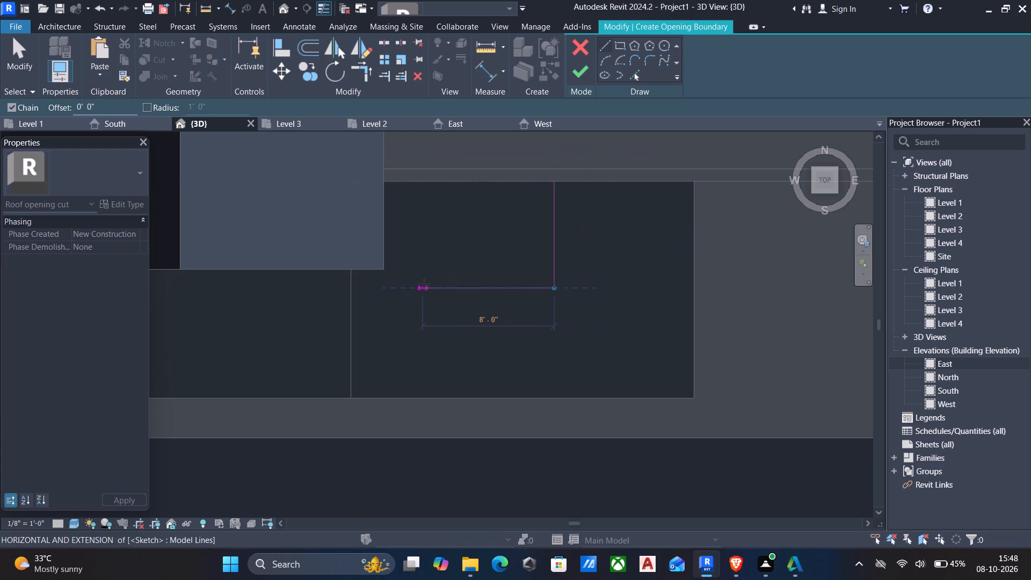
pyautogui.click(424, 284)
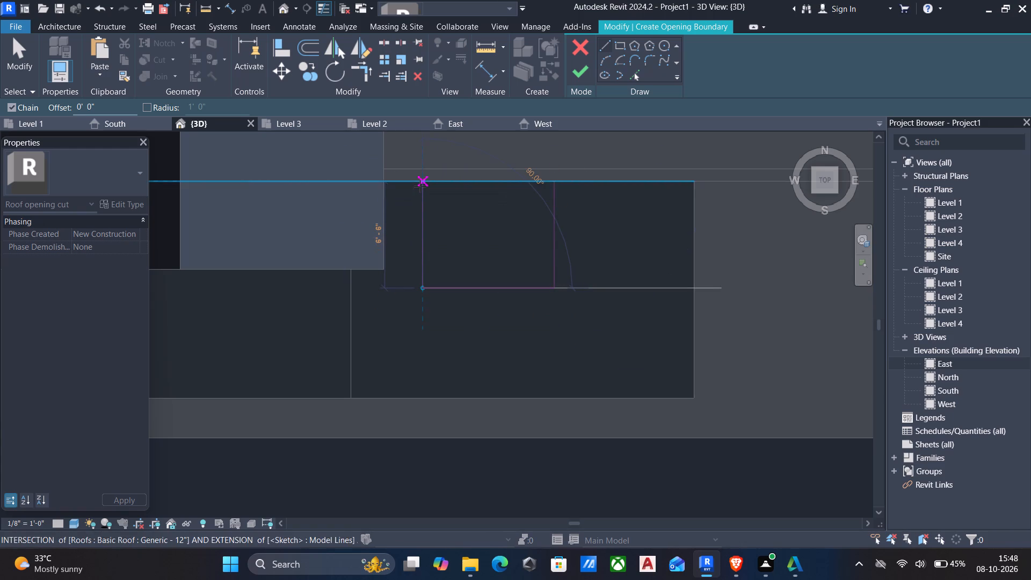
pyautogui.click(420, 186)
pyautogui.click(551, 182)
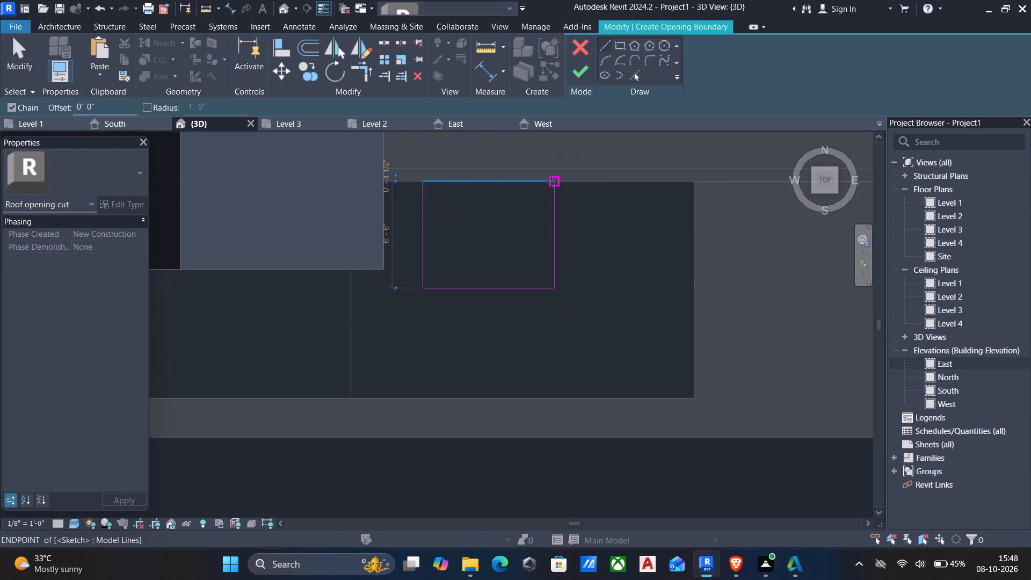
pyautogui.press('Escape')
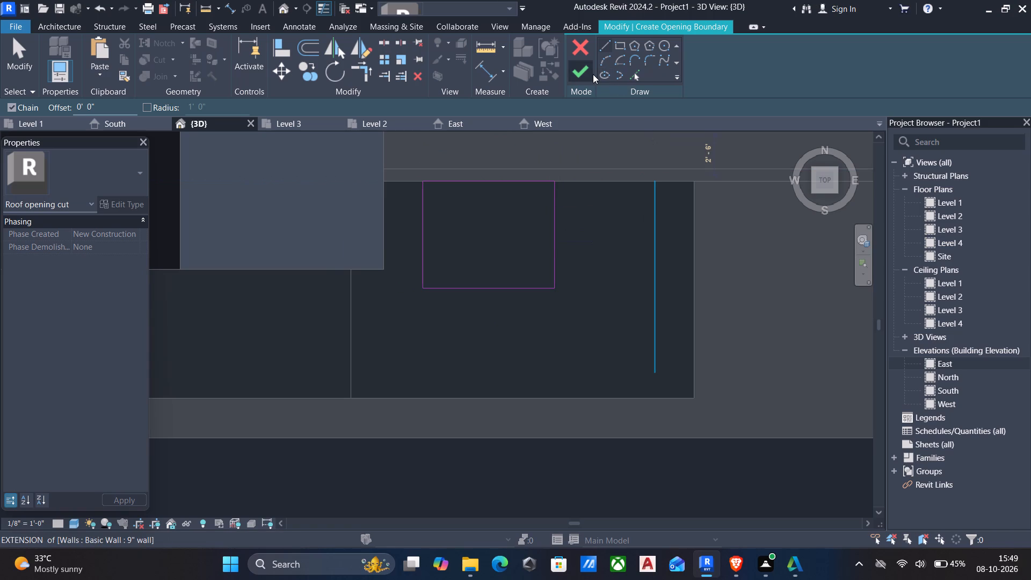
pyautogui.click(593, 74)
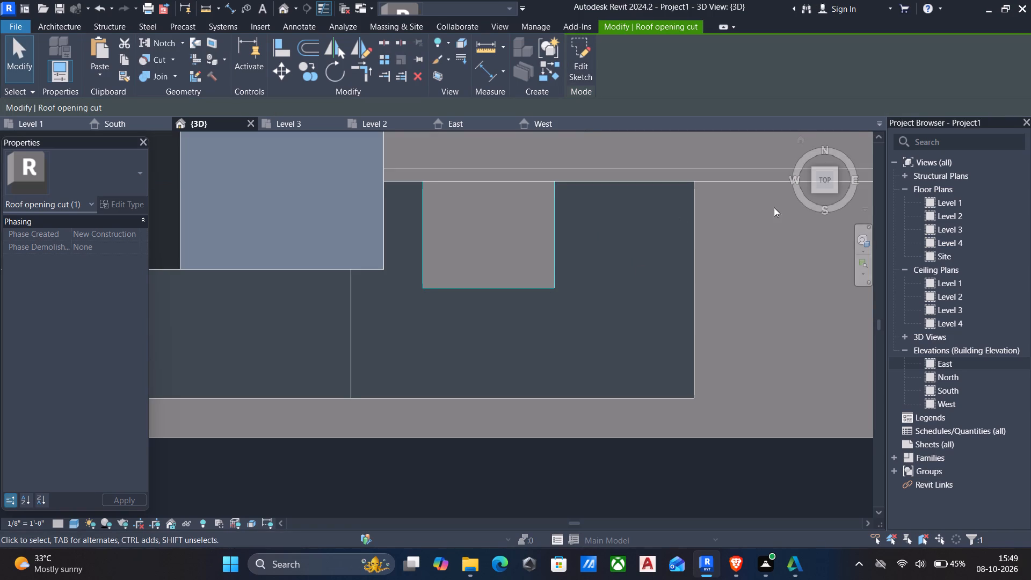
# Nudge the new roof opening two small increments west, toward the gabled block.
pyautogui.click(814, 193)
pyautogui.scroll(-6, 756, 226)
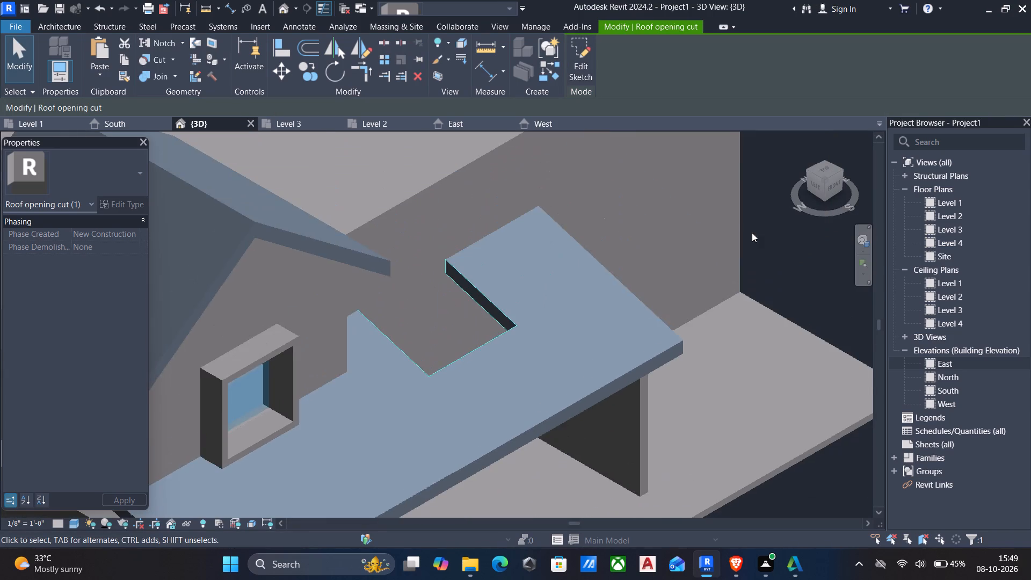
pyautogui.keyDown('shift'); pyautogui.moveTo(752, 244); pyautogui.dragTo(567, 241, button='middle'); pyautogui.keyUp('shift')
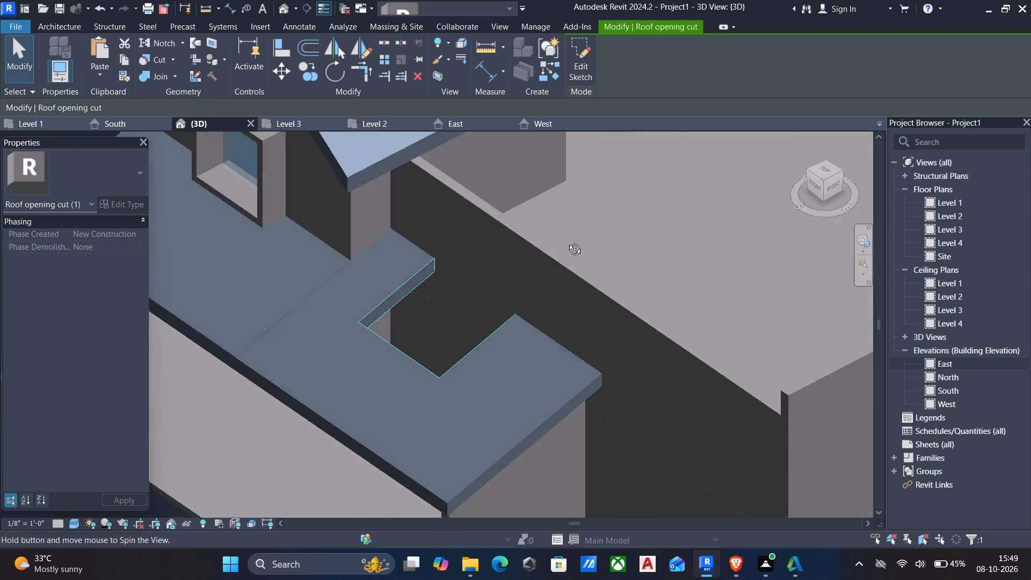
pyautogui.keyDown('shift'); pyautogui.moveTo(567, 241); pyautogui.dragTo(576, 236, button='middle'); pyautogui.keyUp('shift')
pyautogui.scroll(-3, 406, 287)
pyautogui.click(398, 300)
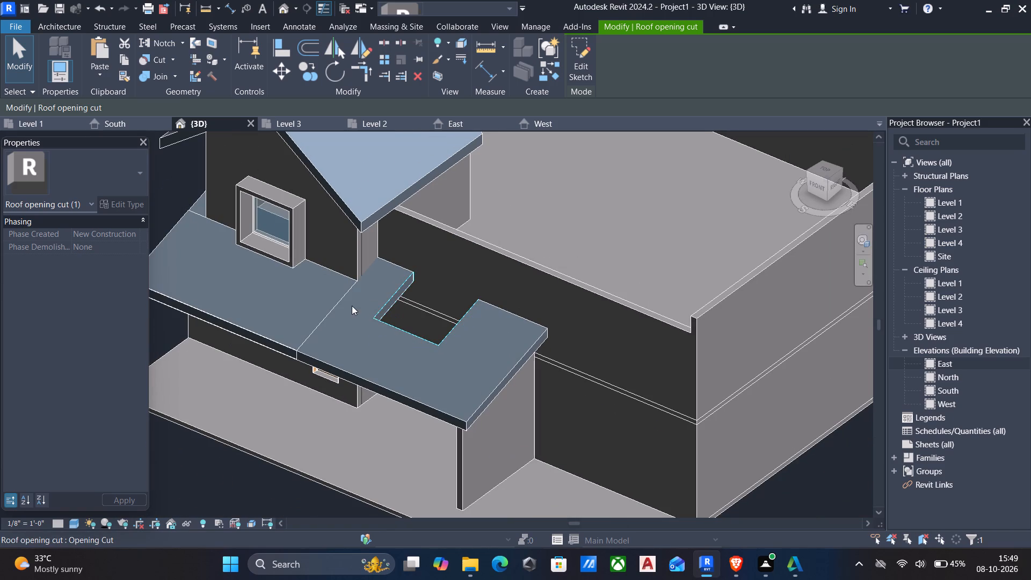
pyautogui.press('Escape')
pyautogui.click(386, 308)
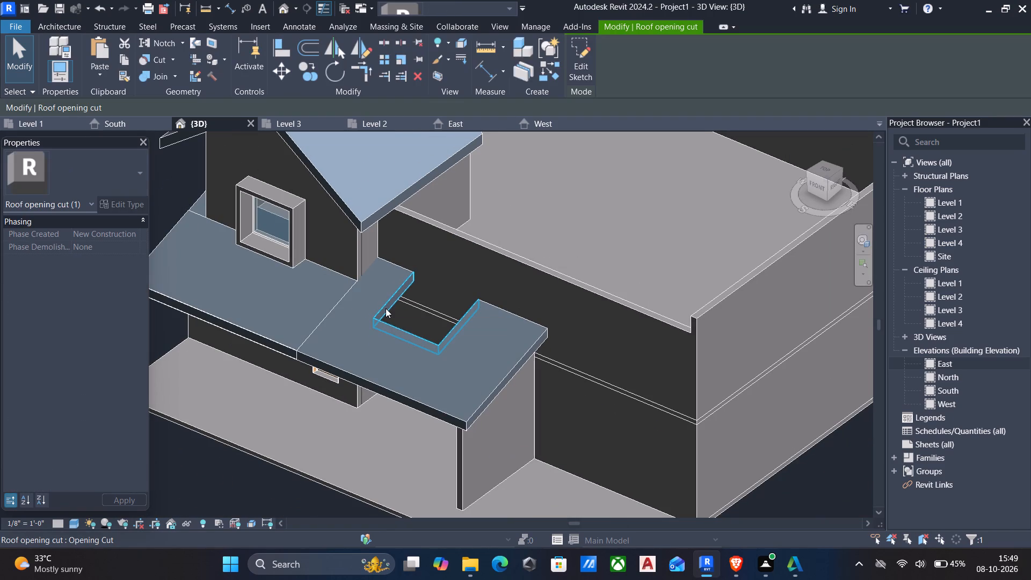
pyautogui.click(390, 302)
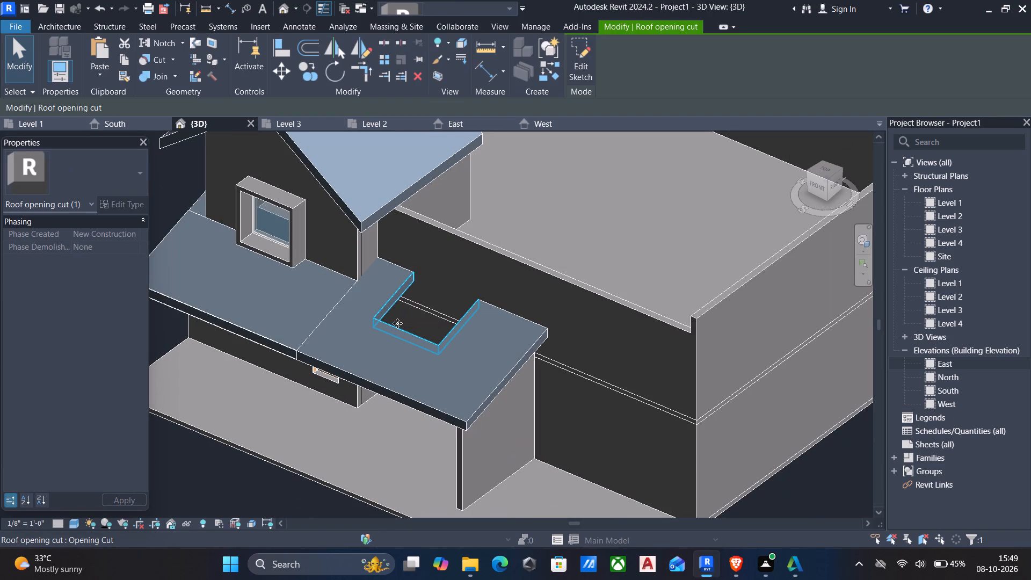
pyautogui.press('Left')
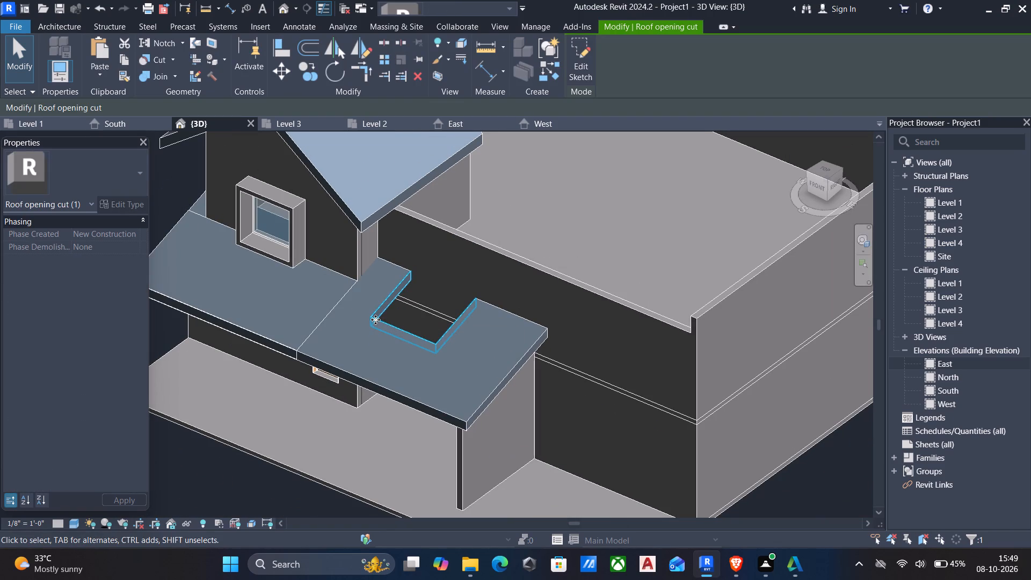
pyautogui.press('Left')
# Examine the roof opening and the facade from an angle and in the straight front 3D view.
pyautogui.scroll(-1, 369, 319)
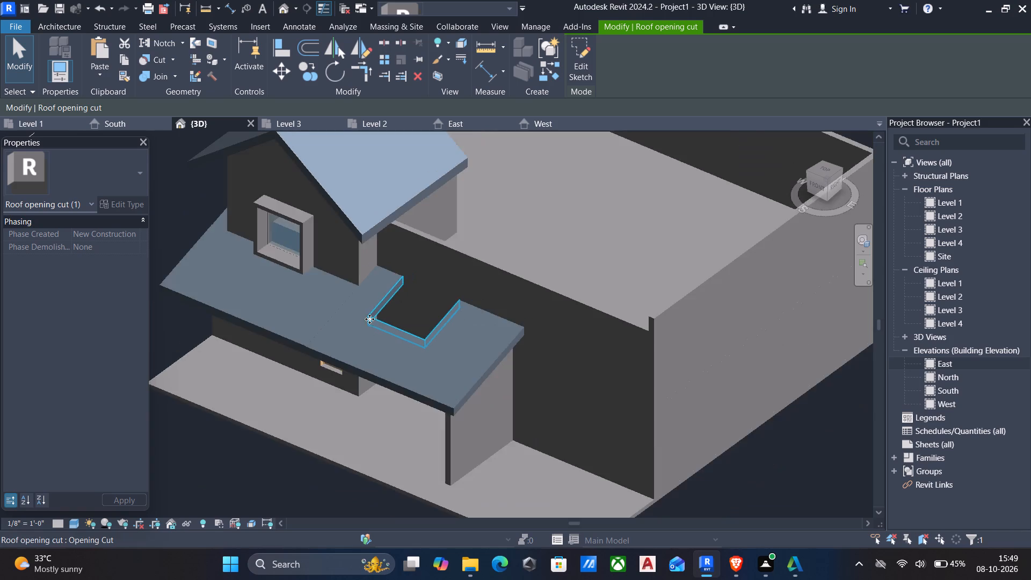
pyautogui.scroll(-2, 377, 324)
pyautogui.keyDown('shift'); pyautogui.moveTo(377, 324); pyautogui.dragTo(433, 229, button='middle'); pyautogui.keyUp('shift')
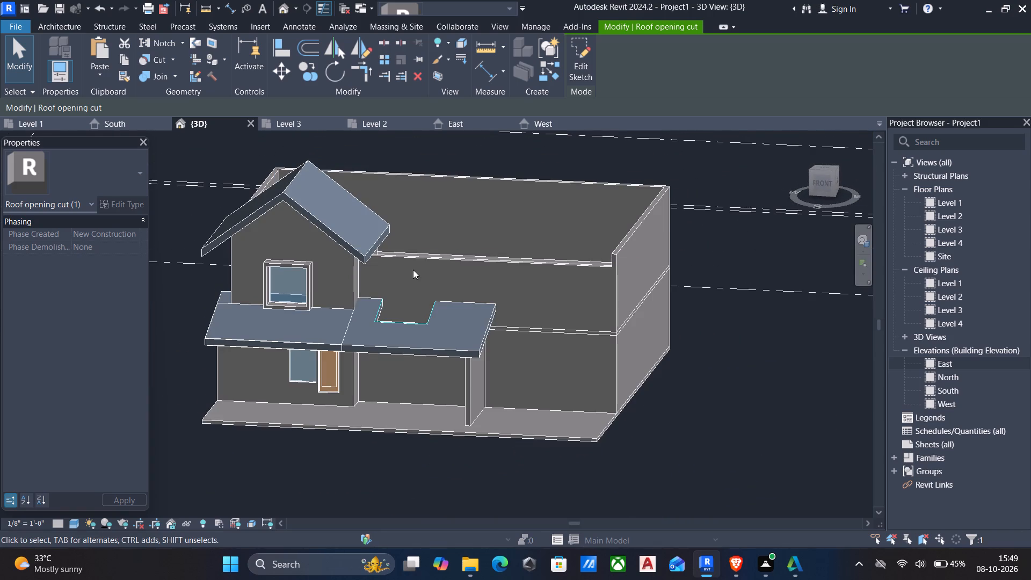
pyautogui.keyDown('shift'); pyautogui.moveTo(413, 270); pyautogui.dragTo(451, 218, button='middle'); pyautogui.keyUp('shift')
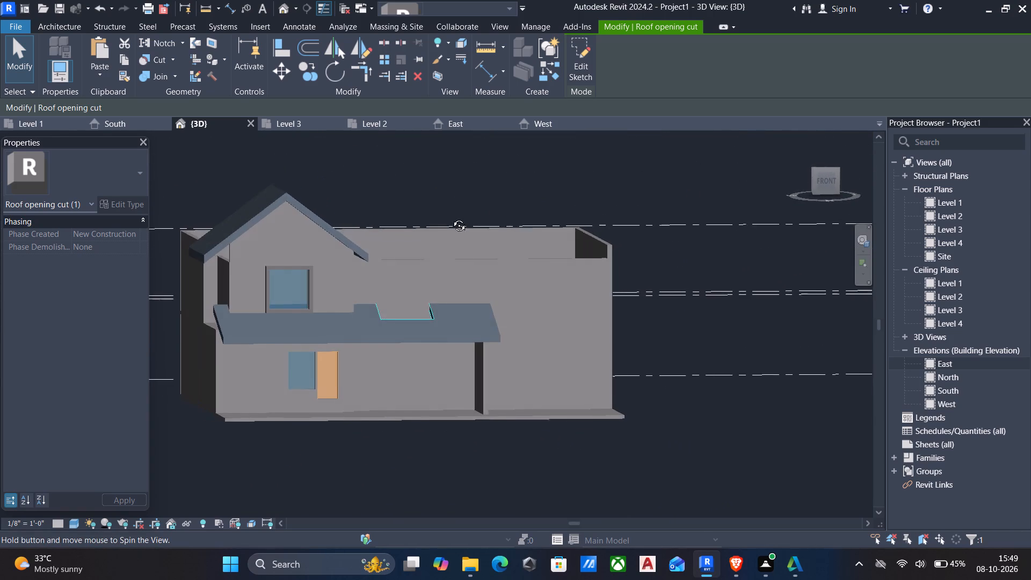
pyautogui.keyDown('shift'); pyautogui.moveTo(451, 218); pyautogui.dragTo(433, 213, button='middle'); pyautogui.keyUp('shift')
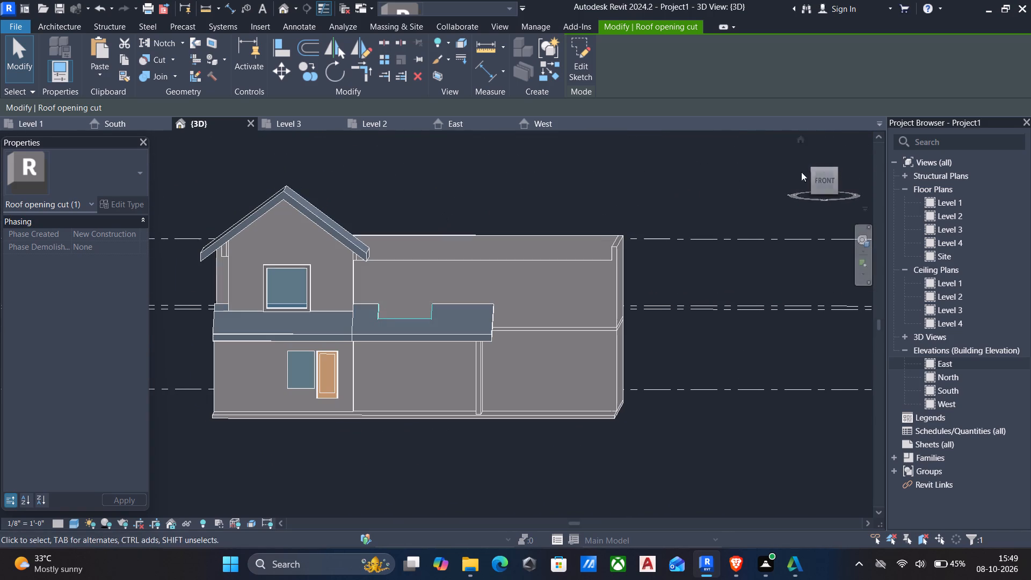
pyautogui.click(819, 177)
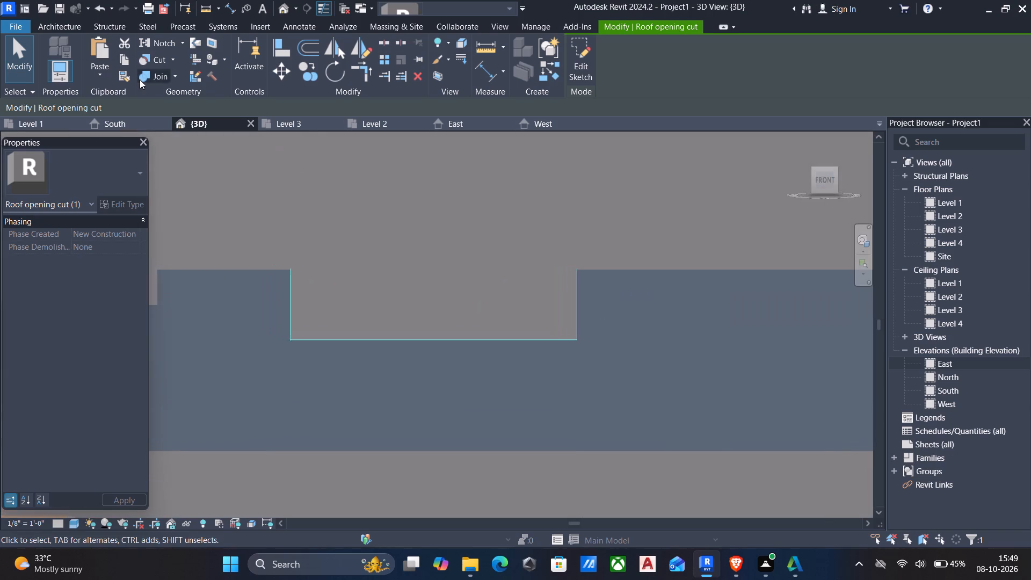
pyautogui.scroll(-6, 140, 83)
pyautogui.scroll(-12, 281, 198)
pyautogui.moveTo(289, 212); pyautogui.dragTo(388, 246, button='middle')
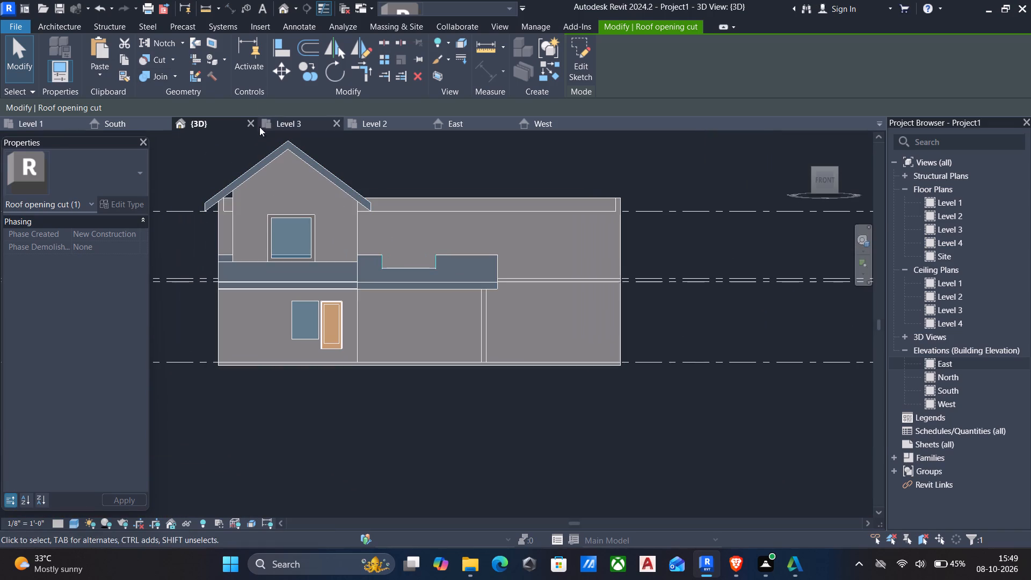
# Create an in-place component in the Generic Models category, keeping the default name.
pyautogui.click(57, 20)
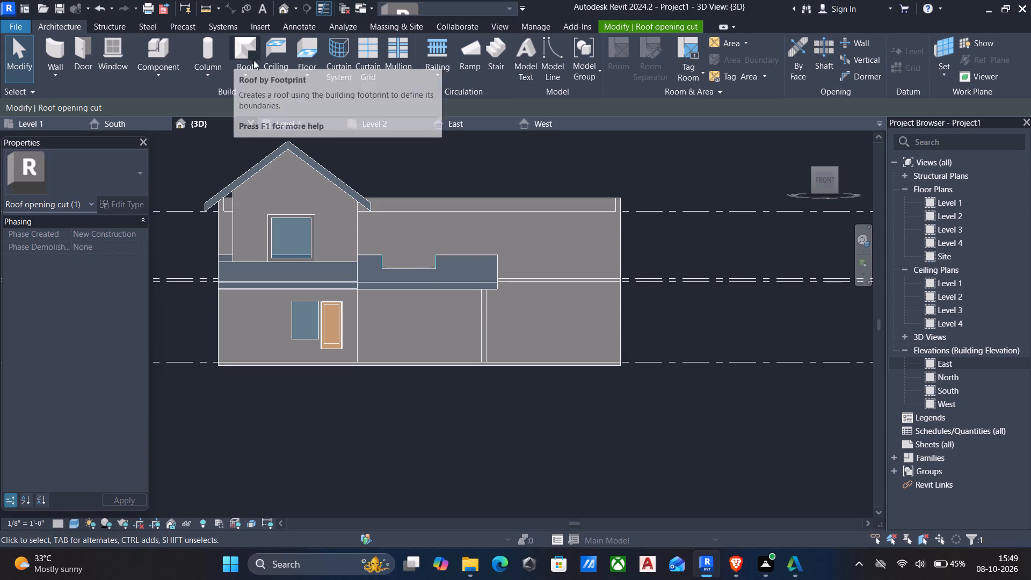
pyautogui.click(148, 71)
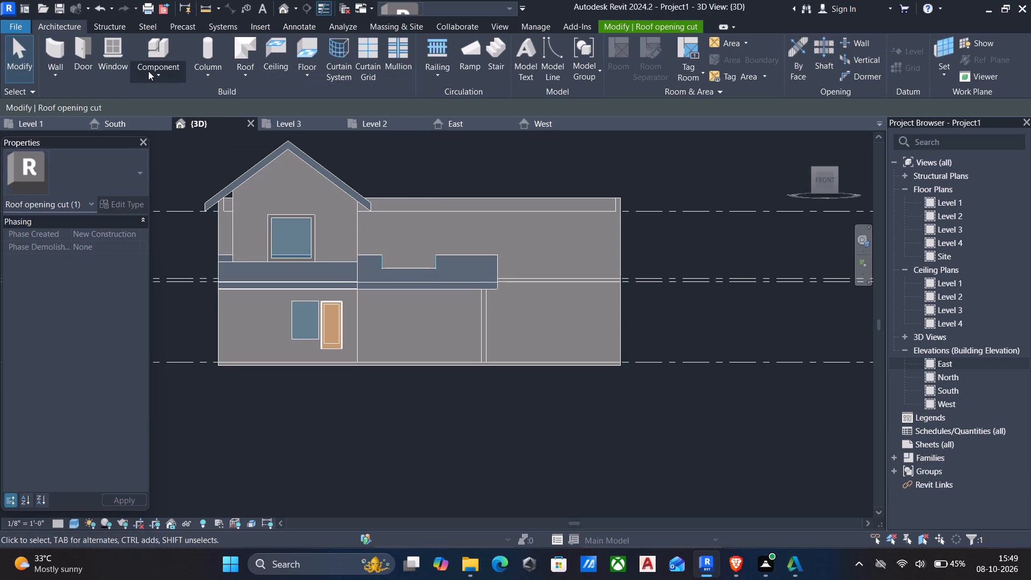
pyautogui.click(170, 123)
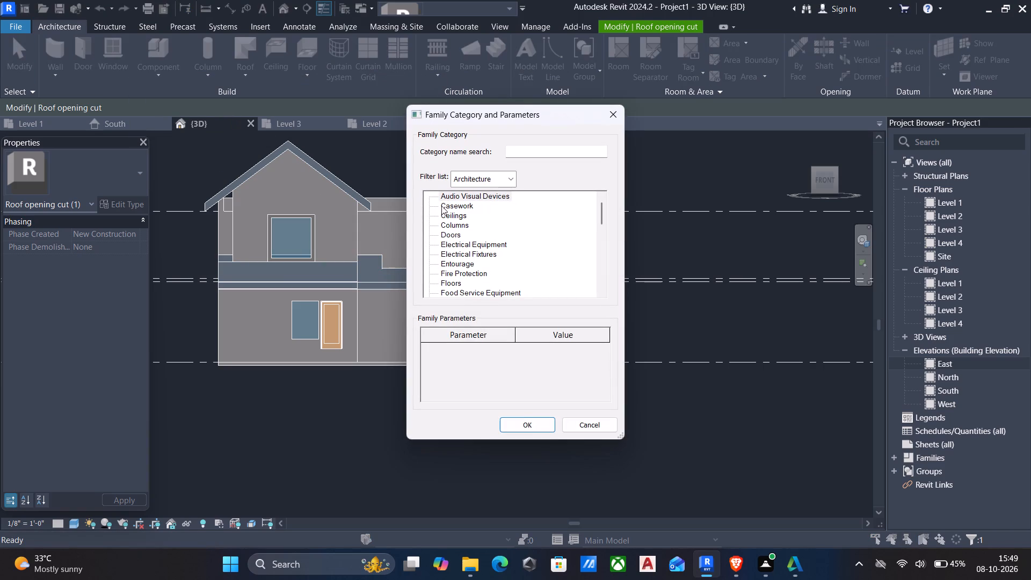
pyautogui.scroll(-7, 445, 240)
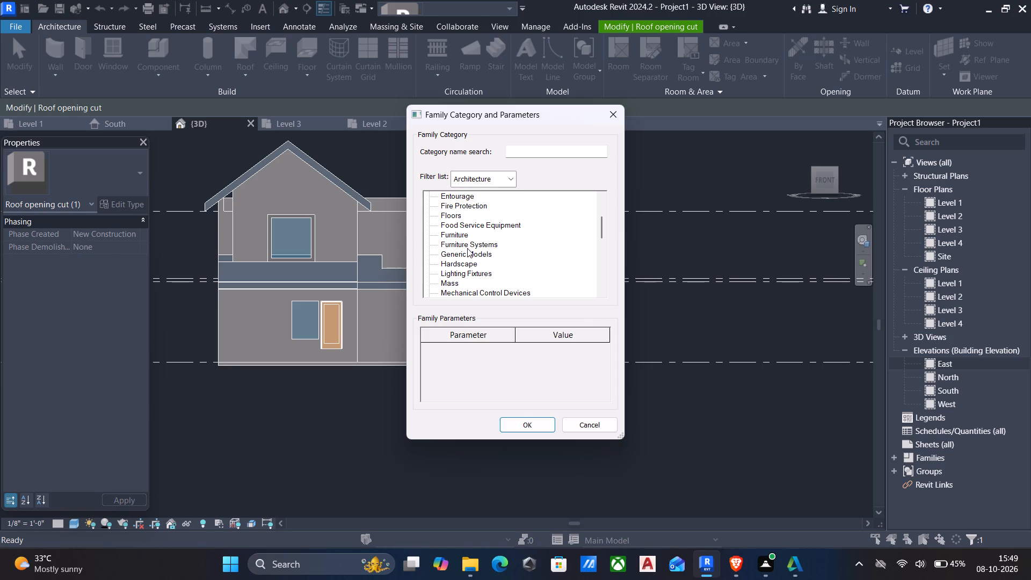
pyautogui.click(467, 250)
pyautogui.click(512, 423)
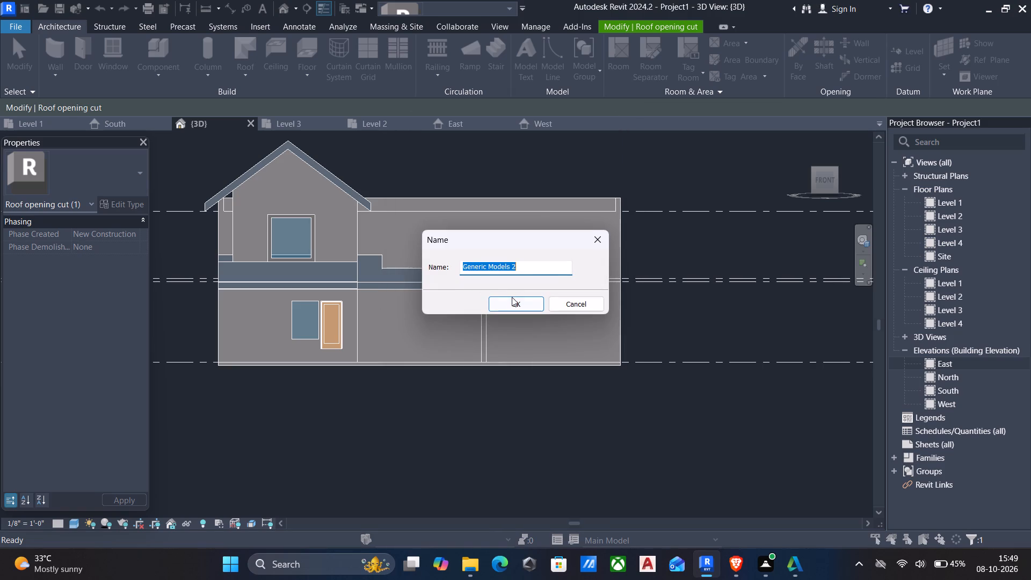
pyautogui.click(511, 297)
# Start an extrusion on the picked 9" wall's plane and sketch a 15'-6" by 8'-6" rectangle beside the gabled block.
pyautogui.click(116, 47)
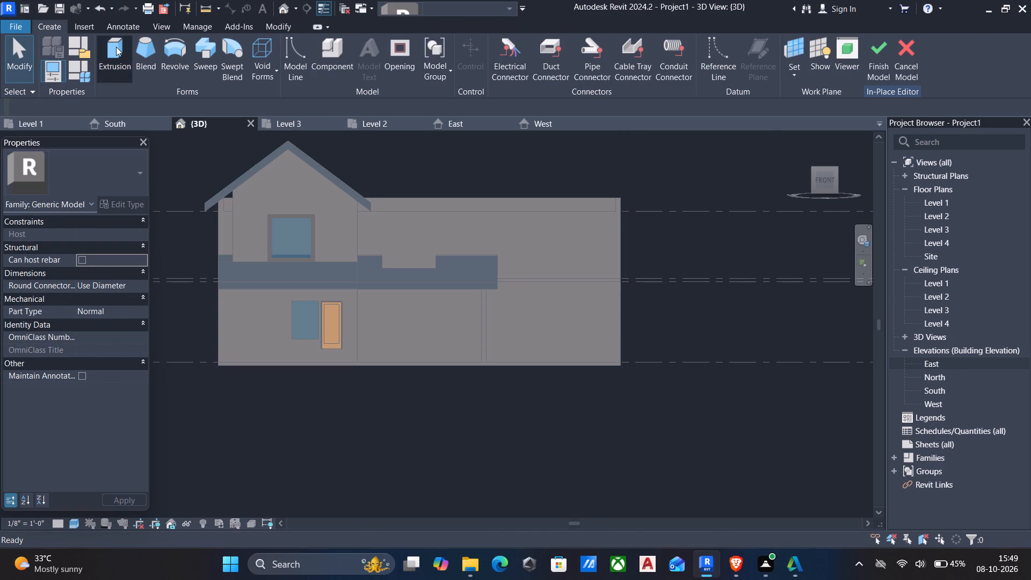
pyautogui.click(615, 74)
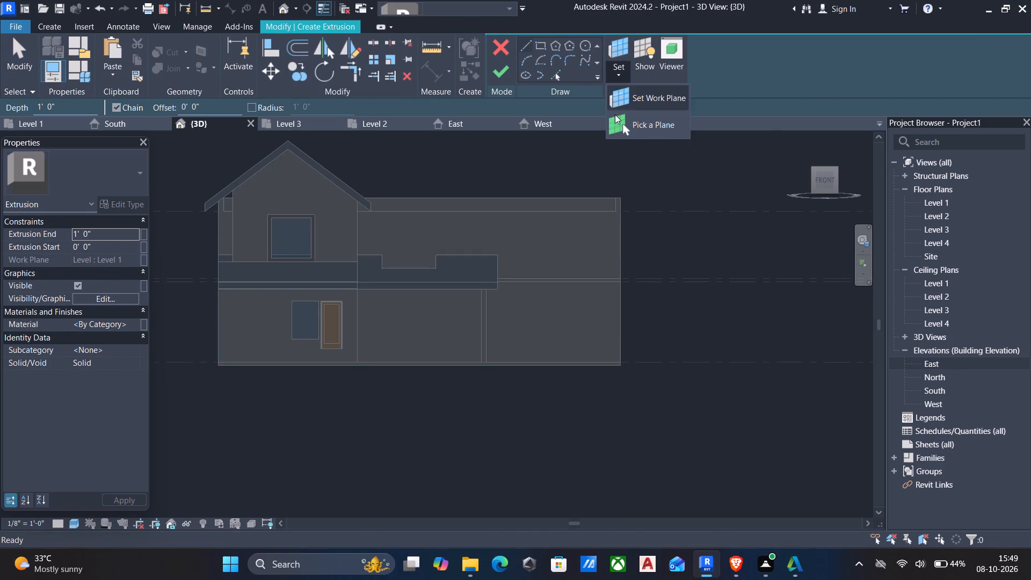
pyautogui.click(637, 126)
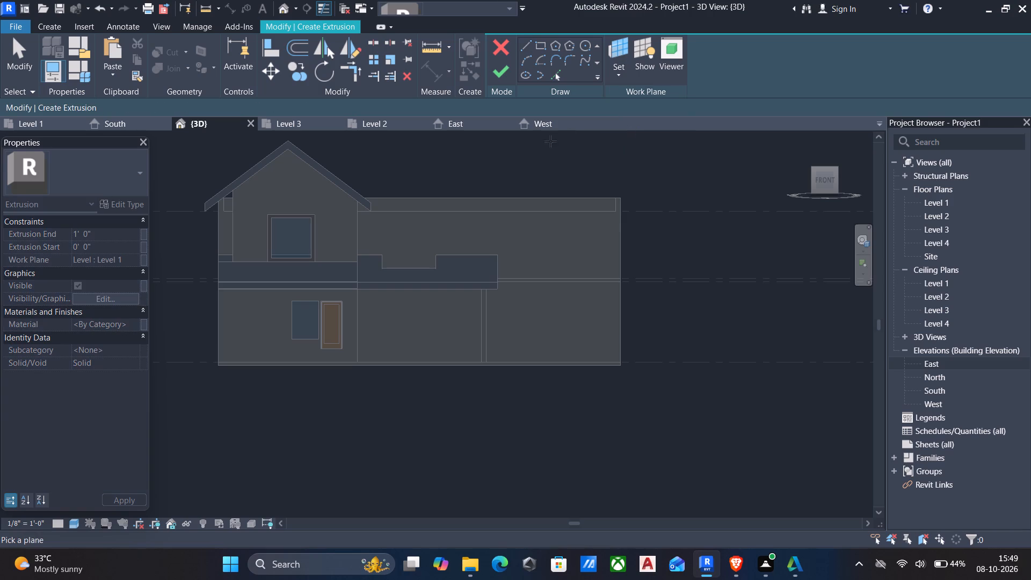
pyautogui.click(431, 200)
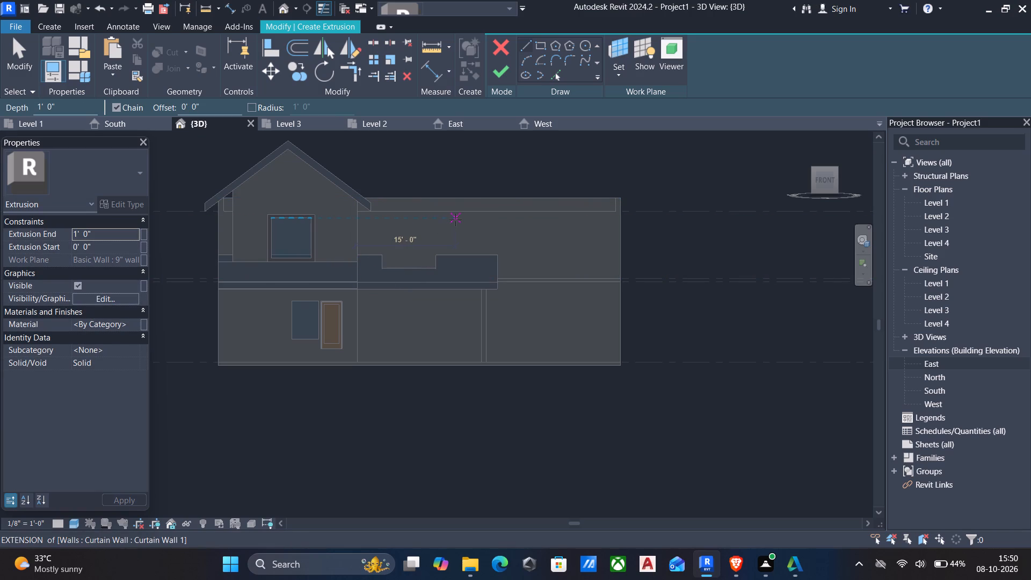
pyautogui.click(535, 45)
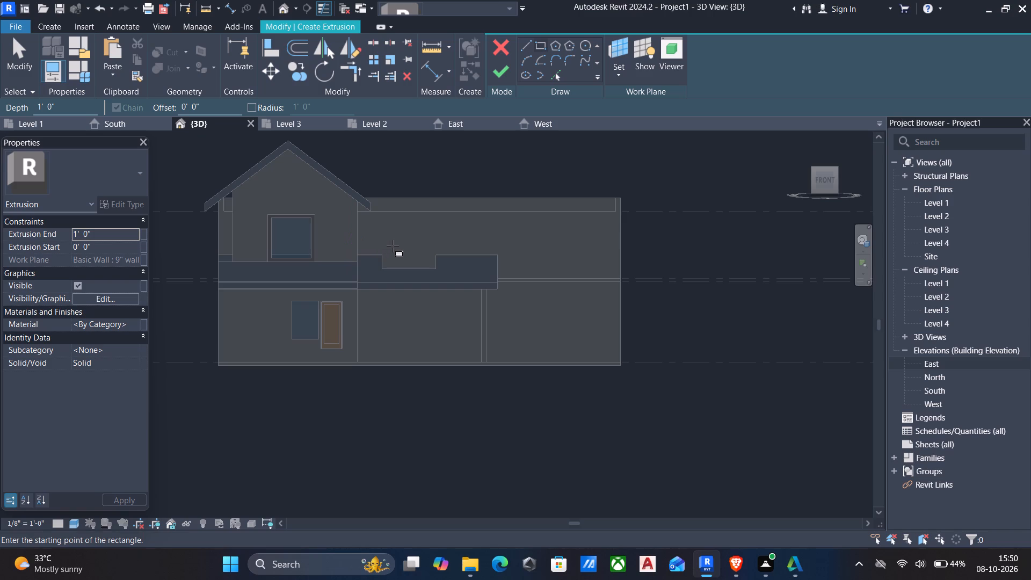
pyautogui.click(363, 214)
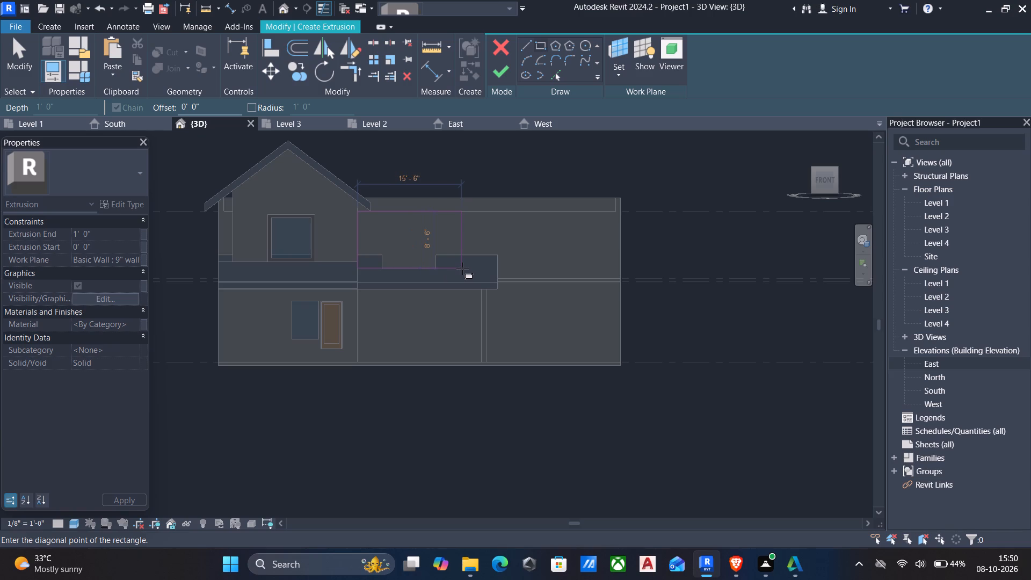
pyautogui.click(462, 269)
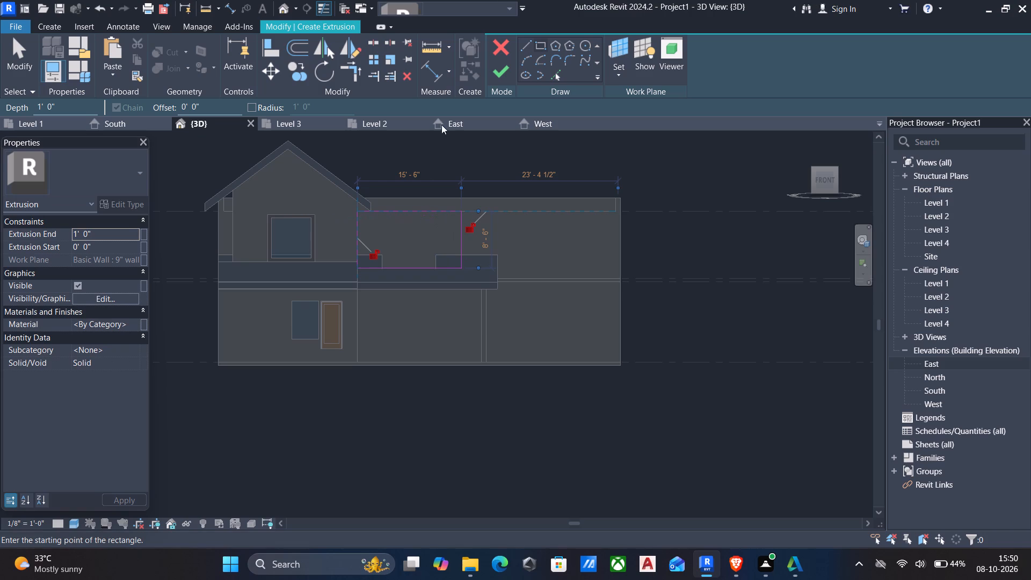
# Sketch a second rectangle offset 6" outside the first and finish the frame-shaped extrusion sketch.
pyautogui.click(537, 49)
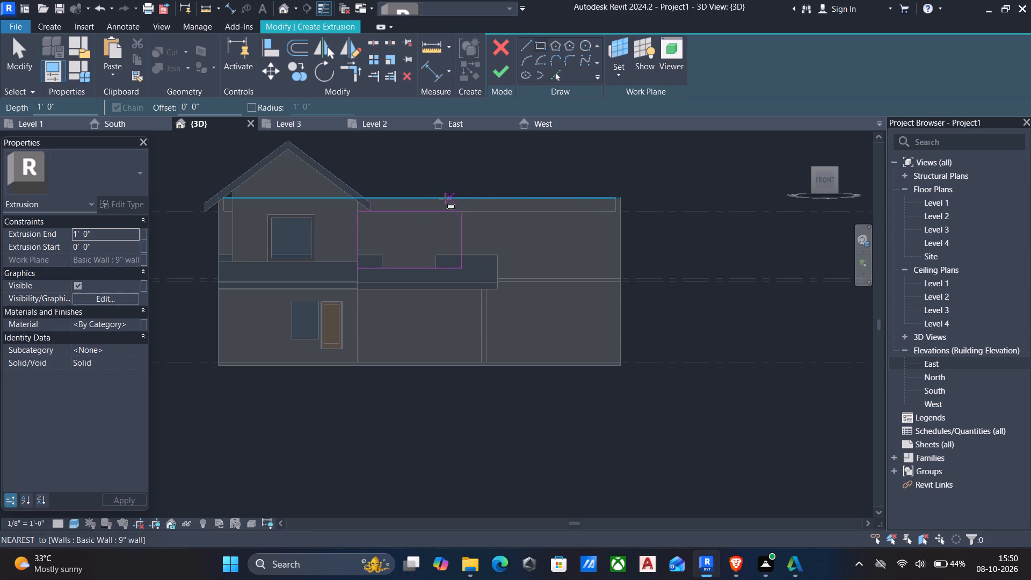
pyautogui.moveTo(226, 103); pyautogui.dragTo(8, 110)
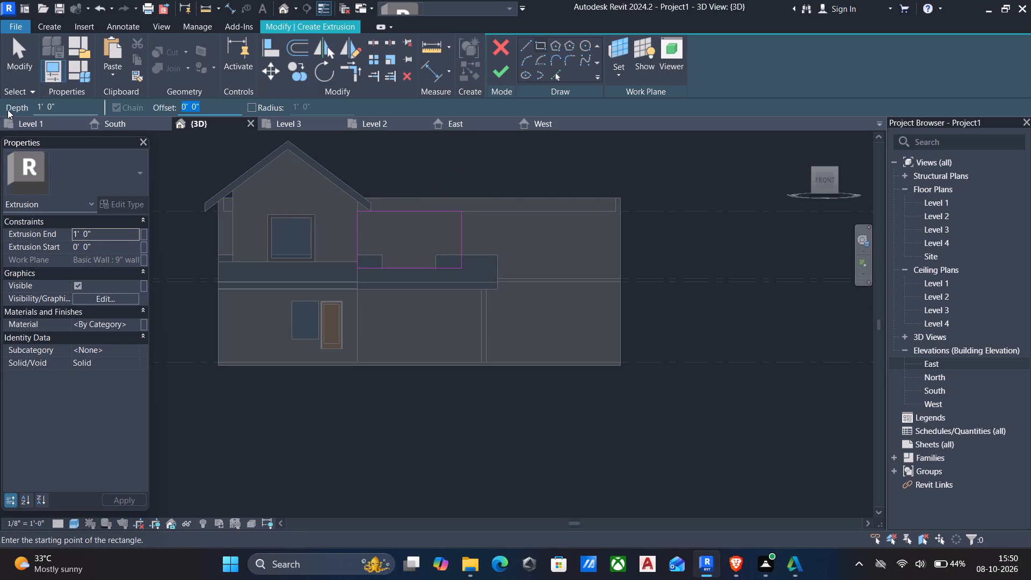
pyautogui.write('6"')
pyautogui.click(360, 211)
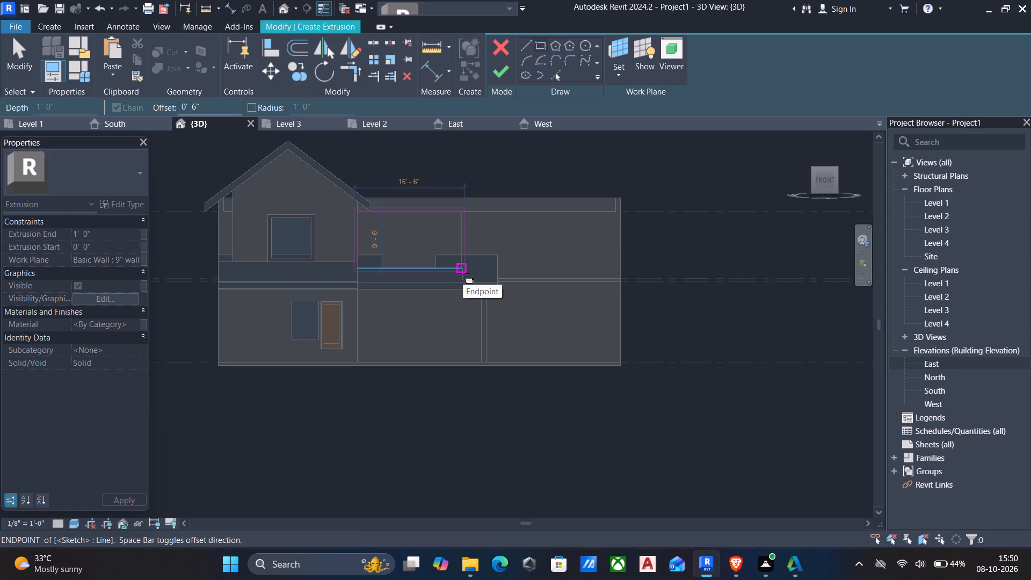
pyautogui.click(463, 273)
pyautogui.press('Escape')
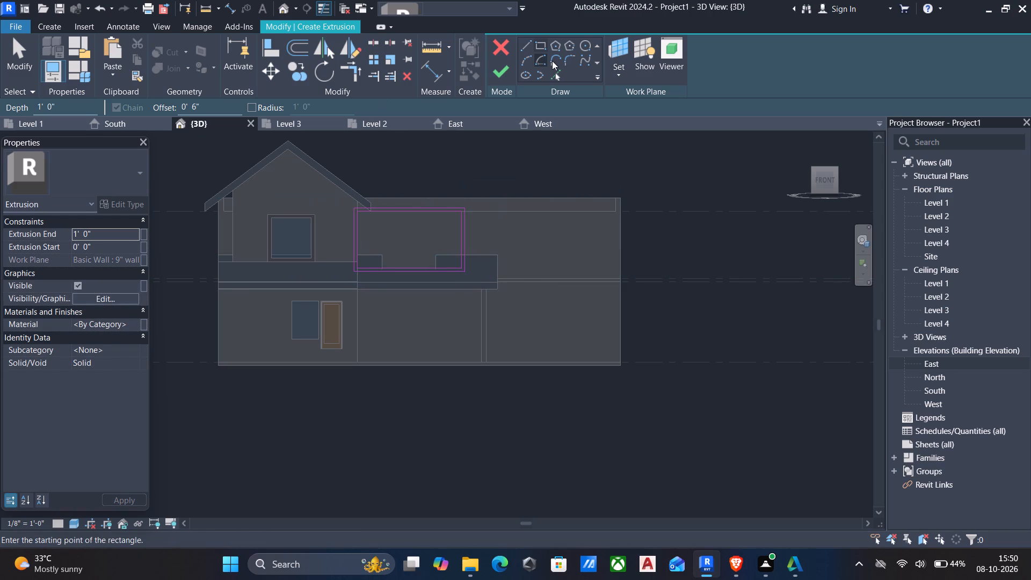
pyautogui.click(503, 71)
# Stretch the frame extrusion's front face forward over the lower roof opening, to an extrusion end of 53'-4 1/2".
pyautogui.scroll(-5, 514, 212)
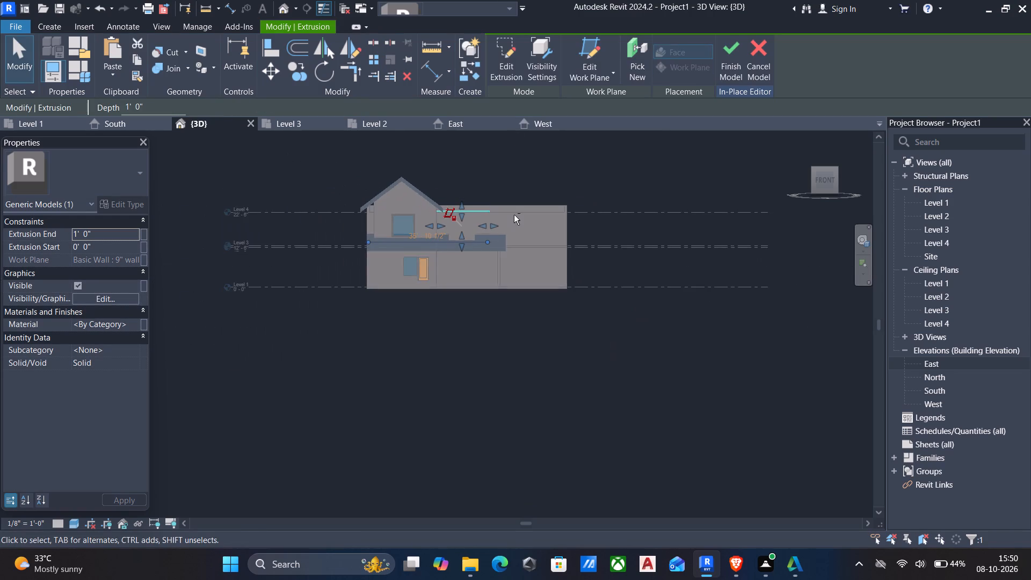
pyautogui.keyDown('shift'); pyautogui.moveTo(511, 216); pyautogui.dragTo(443, 356, button='middle'); pyautogui.keyUp('shift')
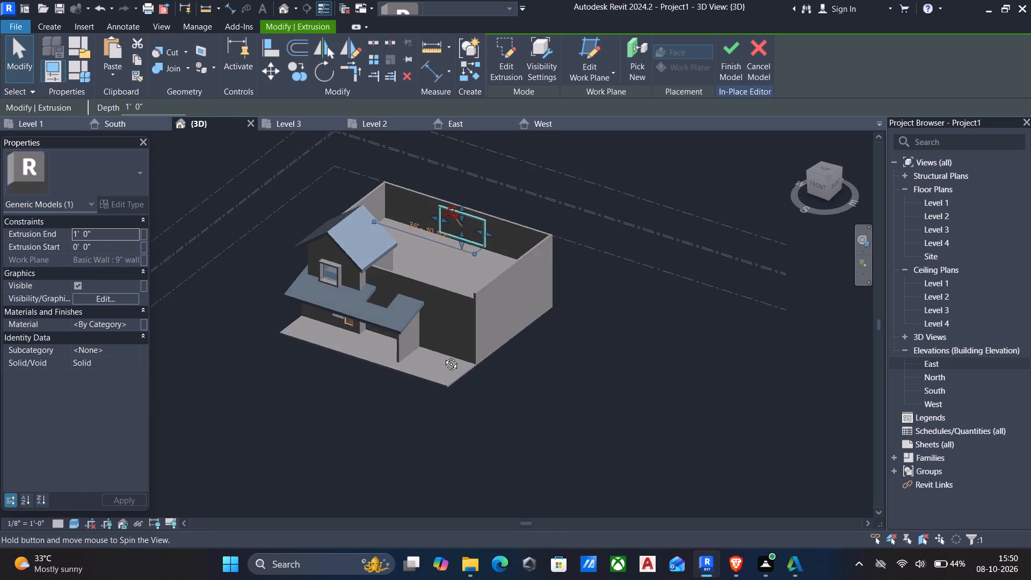
pyautogui.keyDown('shift'); pyautogui.moveTo(443, 356); pyautogui.dragTo(444, 356, button='middle'); pyautogui.keyUp('shift')
pyautogui.scroll(5, 444, 354)
pyautogui.scroll(-5, 440, 302)
pyautogui.moveTo(437, 310); pyautogui.dragTo(451, 422, button='middle')
pyautogui.scroll(5, 473, 374)
pyautogui.press('Escape')
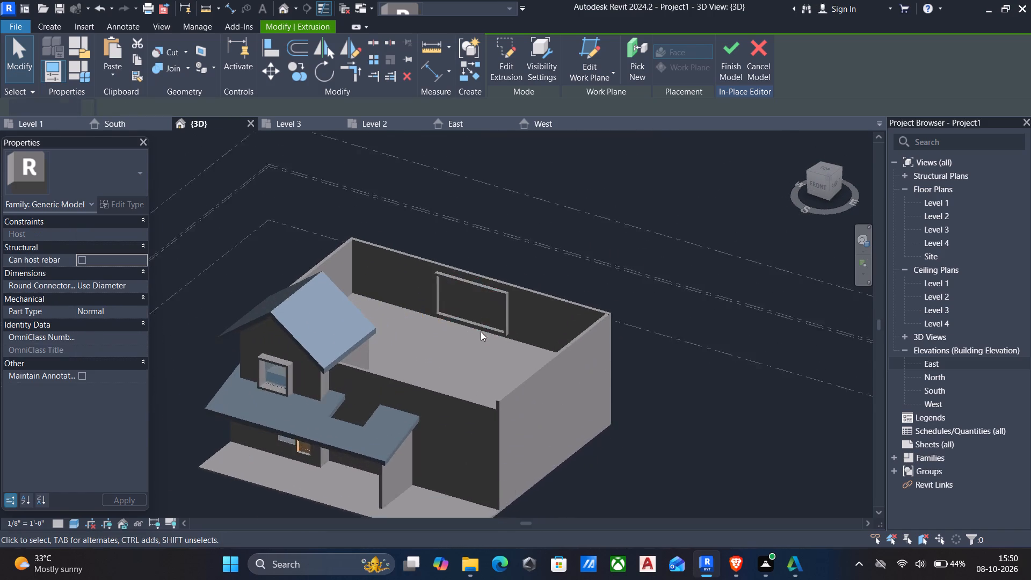
pyautogui.click(510, 309)
pyautogui.moveTo(463, 292); pyautogui.dragTo(448, 303)
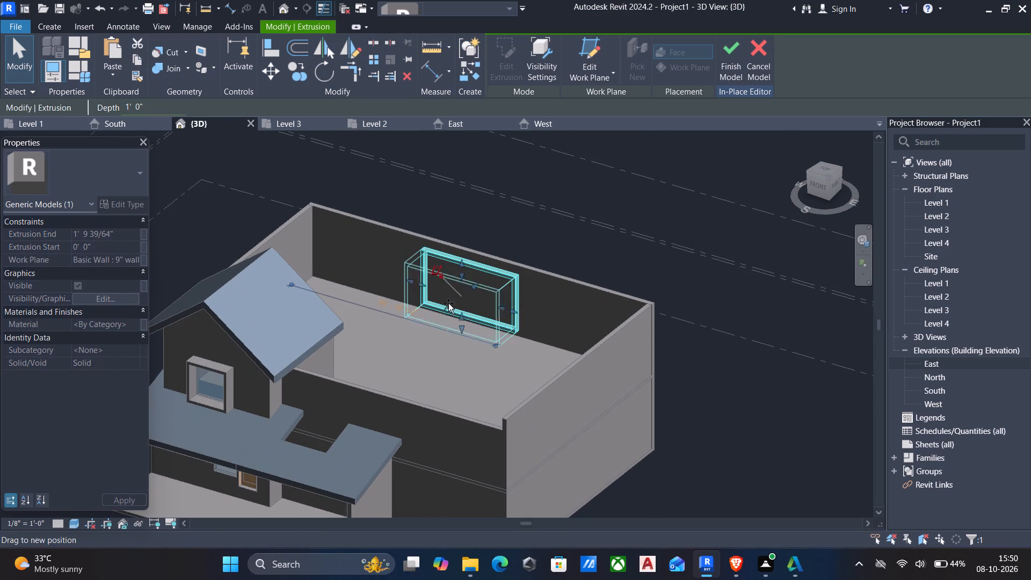
pyautogui.moveTo(448, 303); pyautogui.dragTo(305, 463)
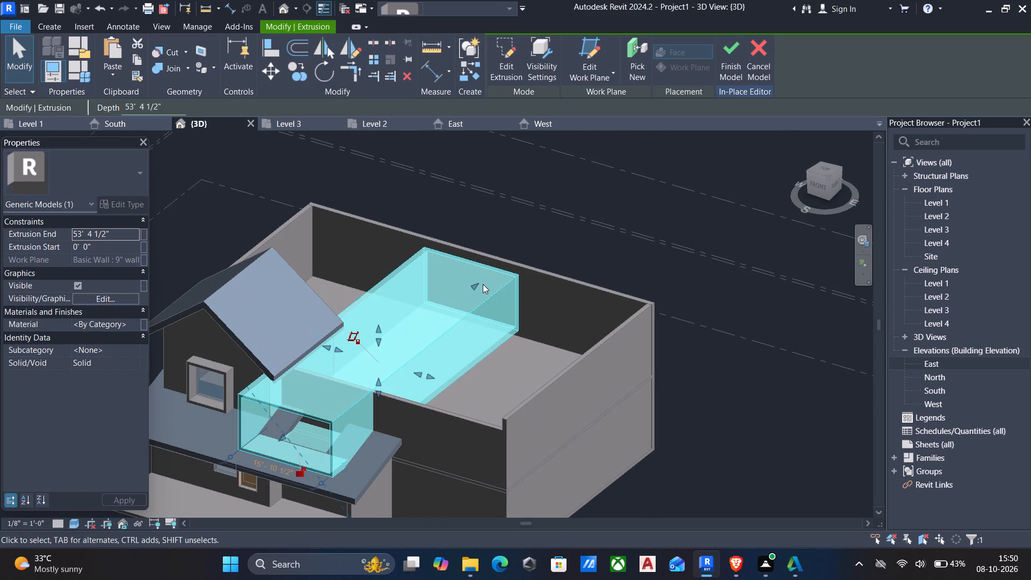
# Pull the extrusion's rear face forward near the upper front wall, for a depth of about 14'-4".
pyautogui.moveTo(479, 283); pyautogui.dragTo(360, 432)
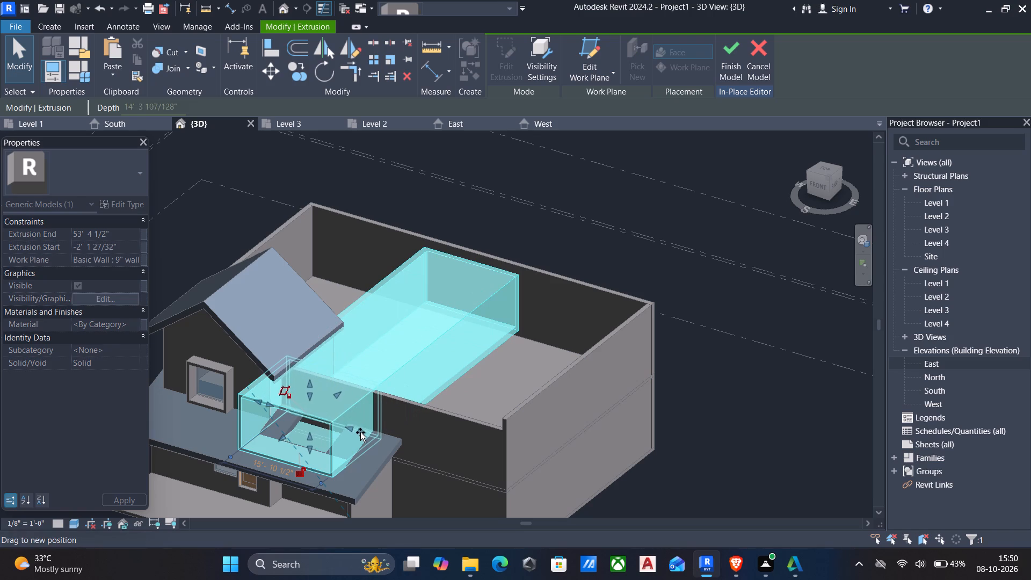
pyautogui.moveTo(360, 432); pyautogui.dragTo(360, 432)
pyautogui.press('Escape')
# Align the extrusion's rear face with the outer face of the upper-floor front 9" wall.
pyautogui.scroll(-3, 395, 405)
pyautogui.keyDown('shift'); pyautogui.moveTo(395, 405); pyautogui.dragTo(350, 417, button='middle'); pyautogui.keyUp('shift')
pyautogui.scroll(6, 363, 400)
pyautogui.scroll(-6, 366, 393)
pyautogui.keyDown('shift'); pyautogui.moveTo(358, 407); pyautogui.dragTo(273, 416, button='middle'); pyautogui.keyUp('shift')
pyautogui.moveTo(297, 395); pyautogui.dragTo(396, 464, button='middle')
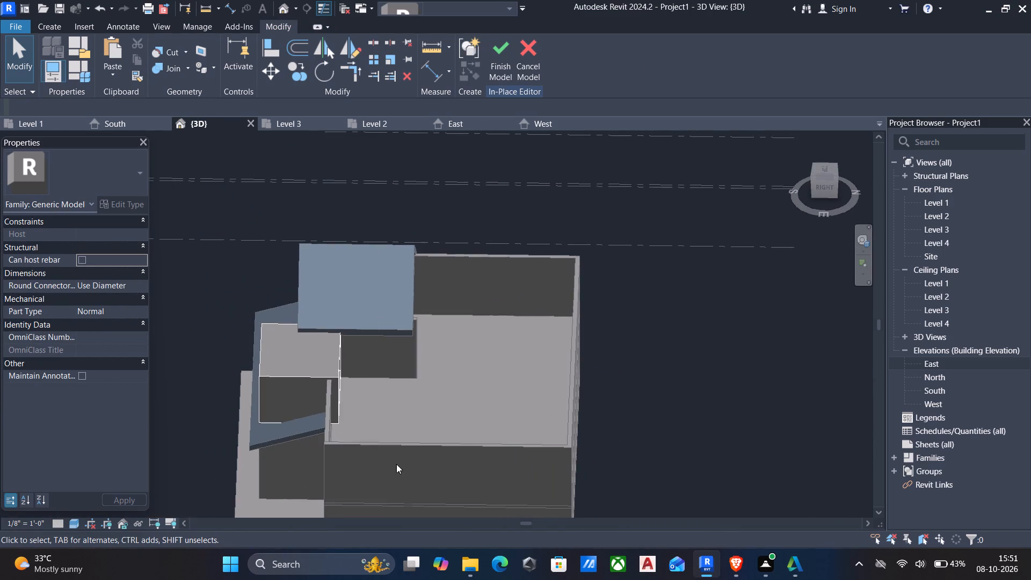
pyautogui.scroll(4, 372, 450)
pyautogui.write('al')
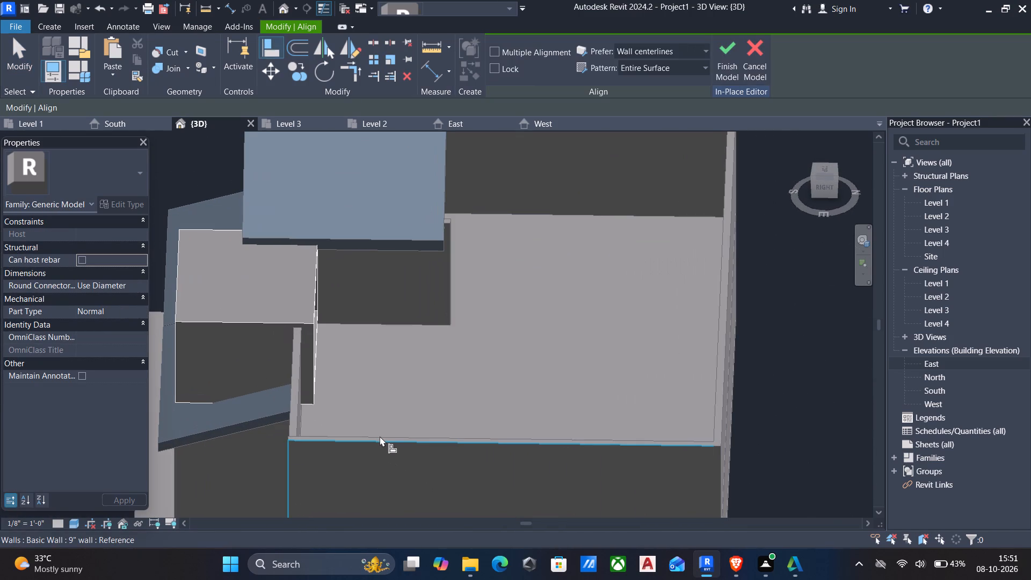
pyautogui.scroll(-2, 372, 436)
pyautogui.keyDown('shift'); pyautogui.moveTo(432, 466); pyautogui.dragTo(448, 462, button='middle'); pyautogui.keyUp('shift')
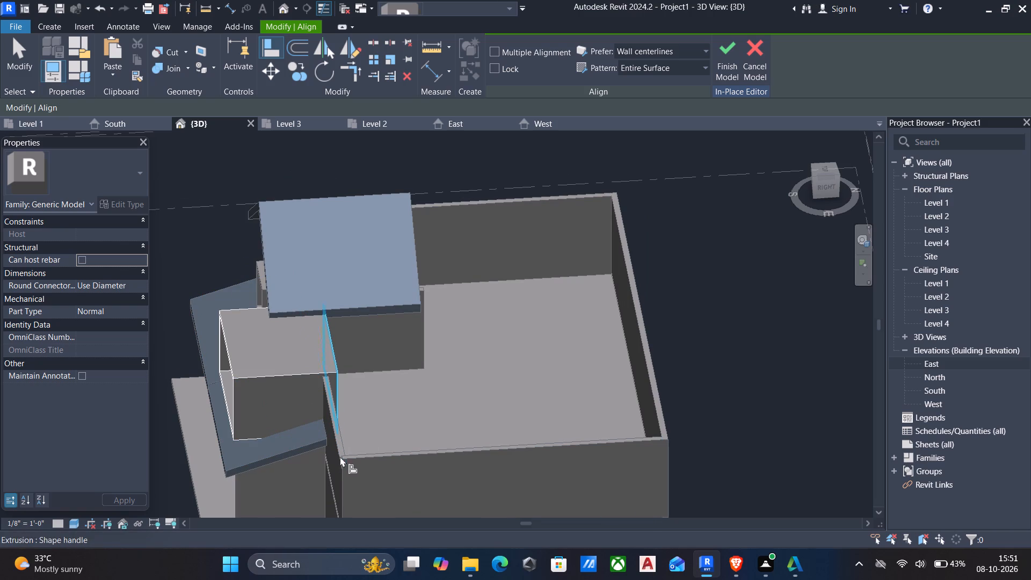
pyautogui.click(341, 470)
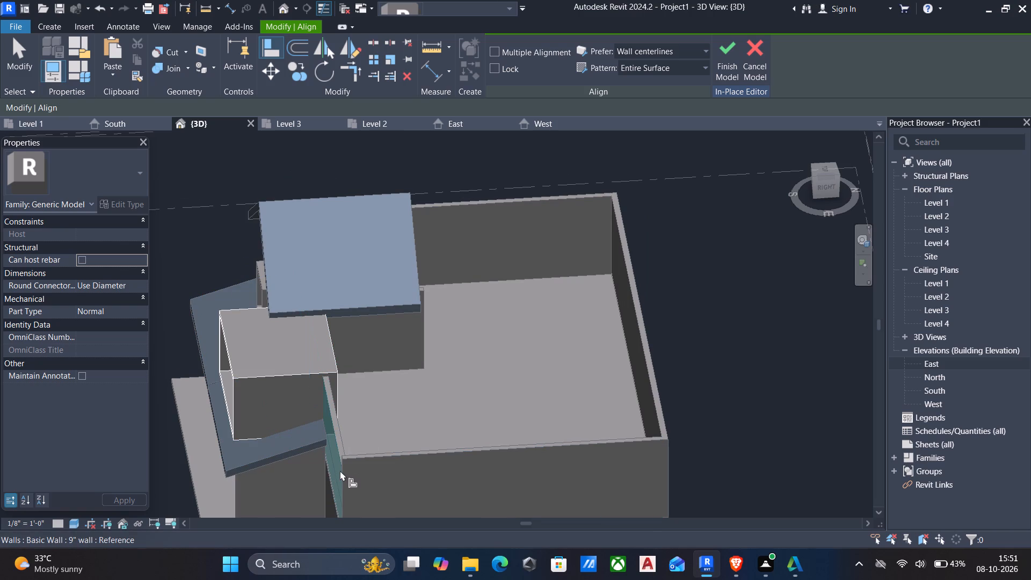
pyautogui.scroll(-2, 379, 427)
pyautogui.keyDown('shift'); pyautogui.moveTo(380, 426); pyautogui.dragTo(296, 446, button='middle'); pyautogui.keyUp('shift')
pyautogui.scroll(3, 365, 335)
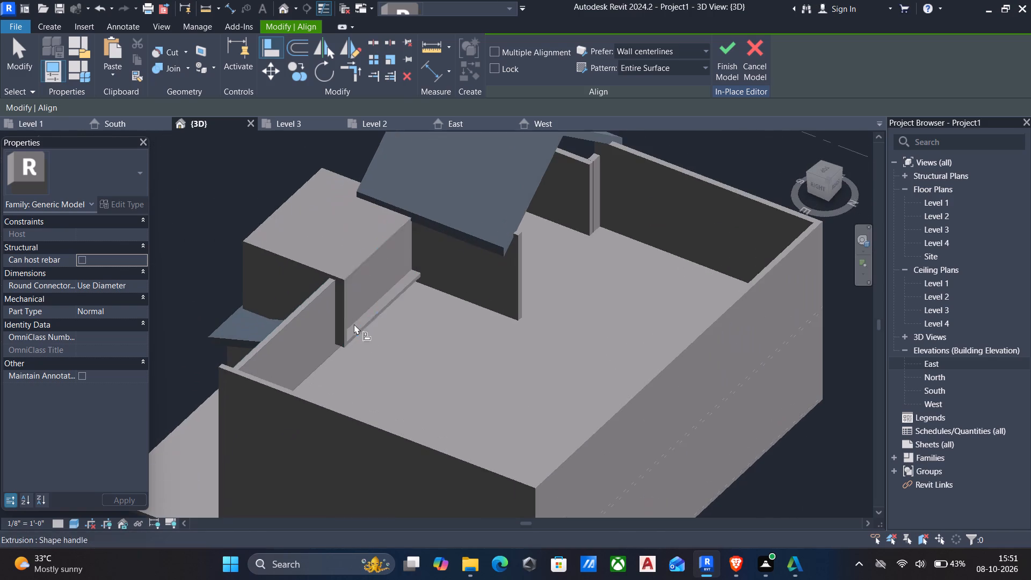
pyautogui.click(347, 317)
# Examine the projecting frame against the facade from an angle and in the straight front 3D view.
pyautogui.scroll(-2, 350, 322)
pyautogui.moveTo(352, 321); pyautogui.dragTo(500, 272, button='middle')
pyautogui.scroll(-4, 452, 280)
pyautogui.keyDown('shift'); pyautogui.moveTo(434, 289); pyautogui.dragTo(506, 236, button='middle'); pyautogui.keyUp('shift')
pyautogui.keyDown('shift'); pyautogui.moveTo(300, 261); pyautogui.dragTo(320, 261, button='middle'); pyautogui.keyUp('shift')
pyautogui.keyDown('shift'); pyautogui.moveTo(319, 310); pyautogui.dragTo(328, 286, button='middle'); pyautogui.keyUp('shift')
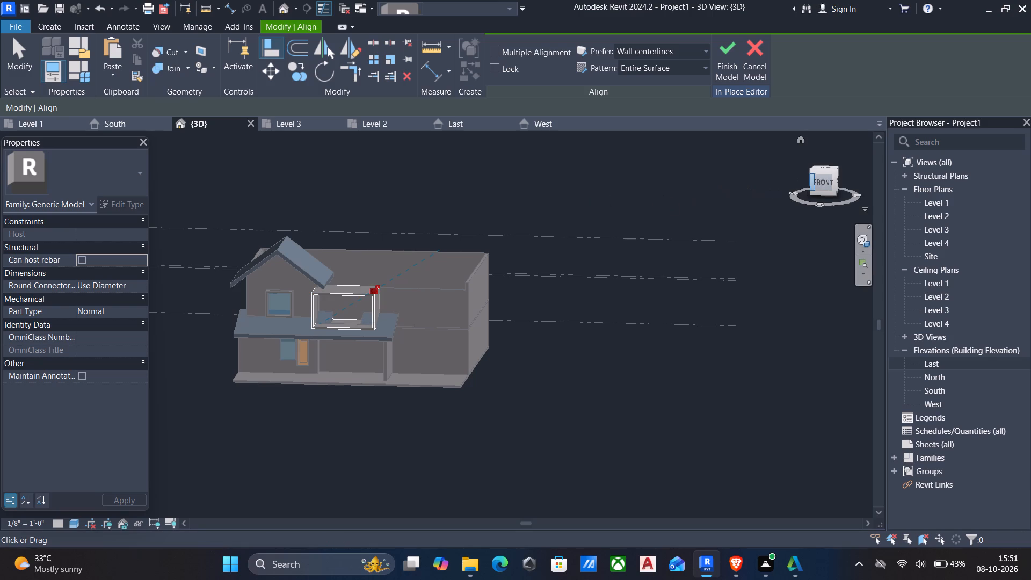
pyautogui.click(830, 190)
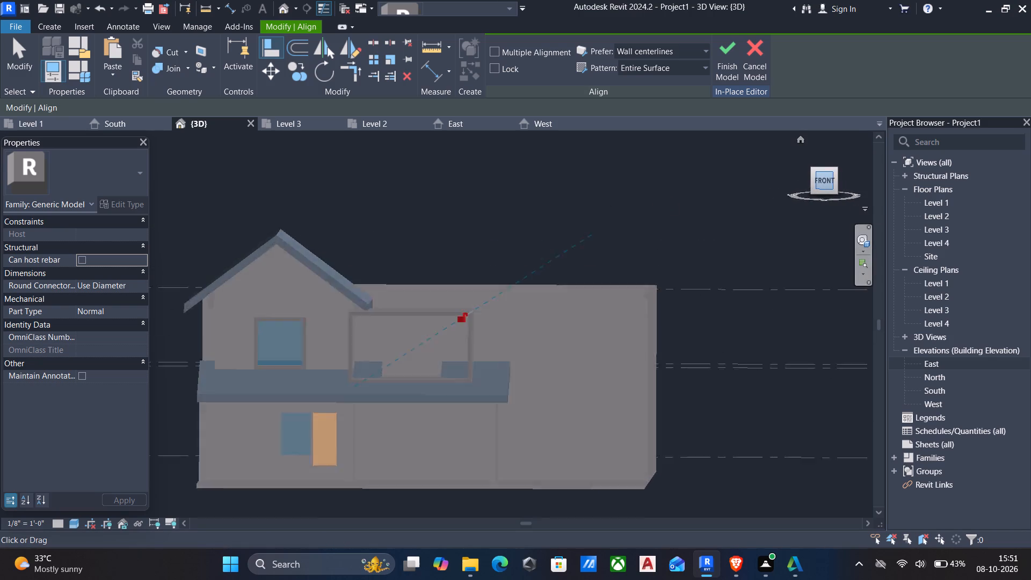
pyautogui.scroll(-3, 667, 249)
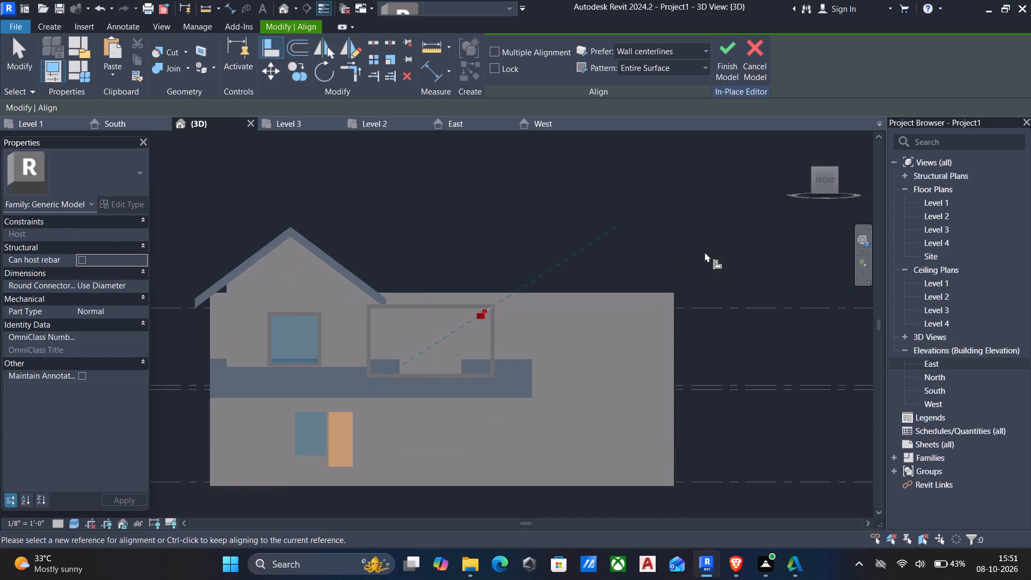
pyautogui.moveTo(772, 247); pyautogui.dragTo(815, 245, button='middle')
pyautogui.moveTo(642, 279); pyautogui.dragTo(662, 278, button='middle')
pyautogui.press('Escape')
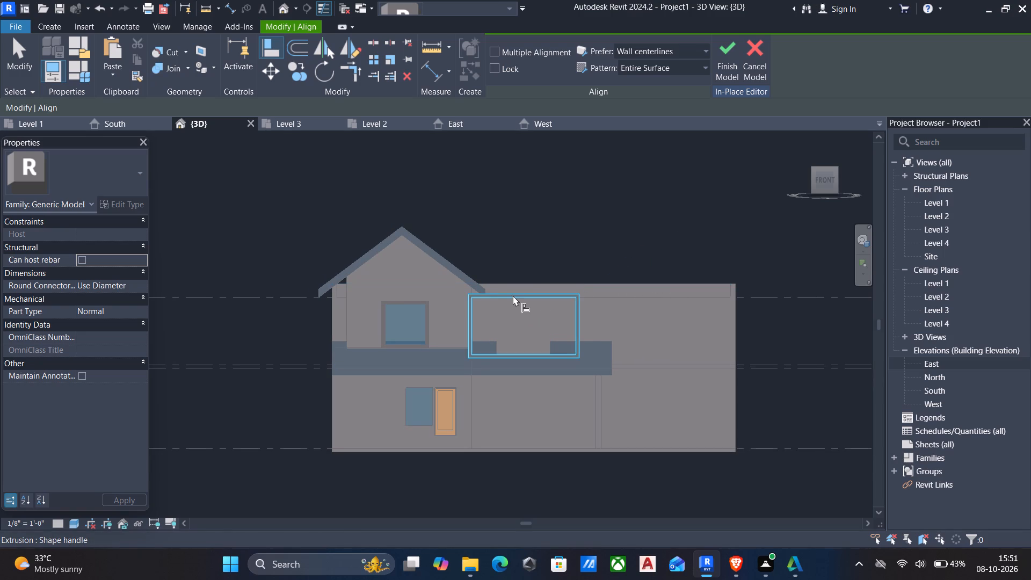
pyautogui.scroll(1, 510, 295)
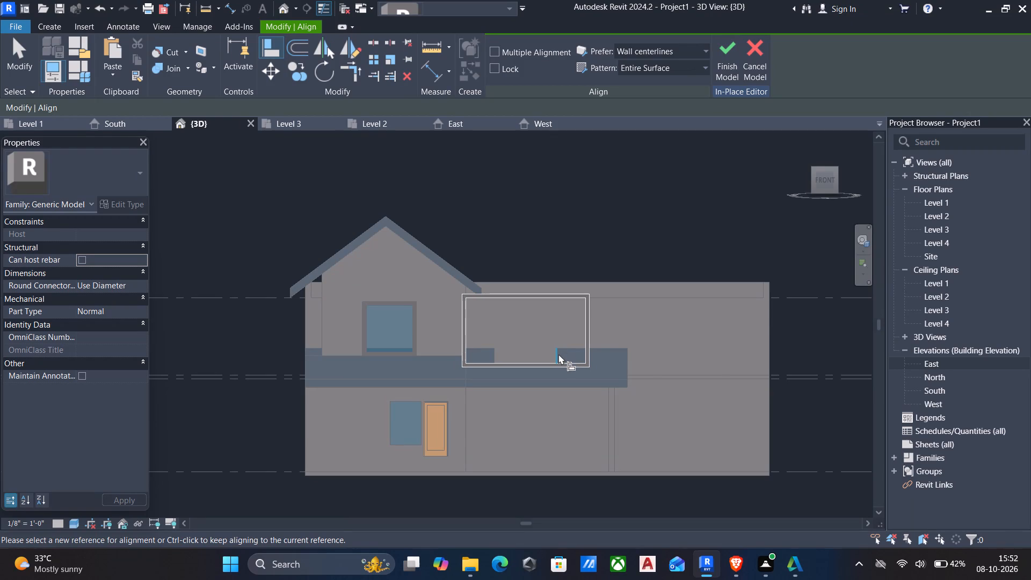
pyautogui.press('Escape')
# Nudge the frame extrusion one small increment west, toward the gabled block.
pyautogui.scroll(-3, 577, 339)
pyautogui.moveTo(589, 338); pyautogui.dragTo(680, 406, button='middle')
pyautogui.scroll(4, 664, 407)
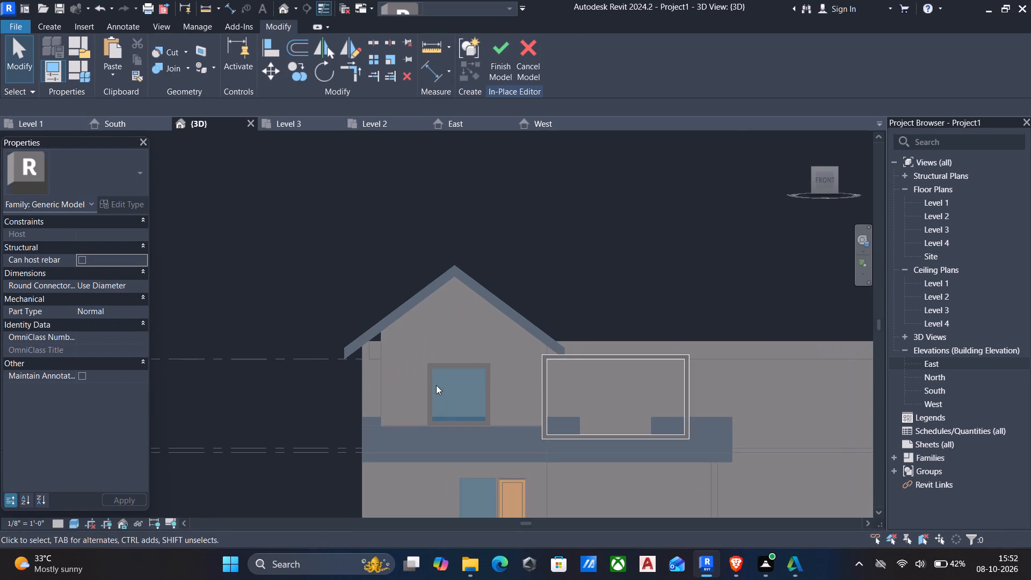
pyautogui.click(549, 392)
pyautogui.press('Left')
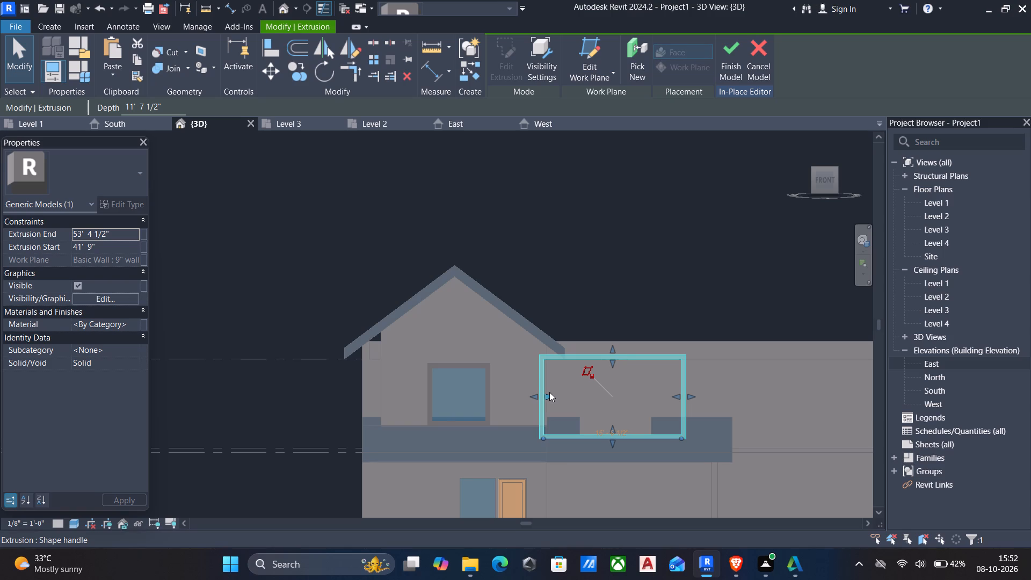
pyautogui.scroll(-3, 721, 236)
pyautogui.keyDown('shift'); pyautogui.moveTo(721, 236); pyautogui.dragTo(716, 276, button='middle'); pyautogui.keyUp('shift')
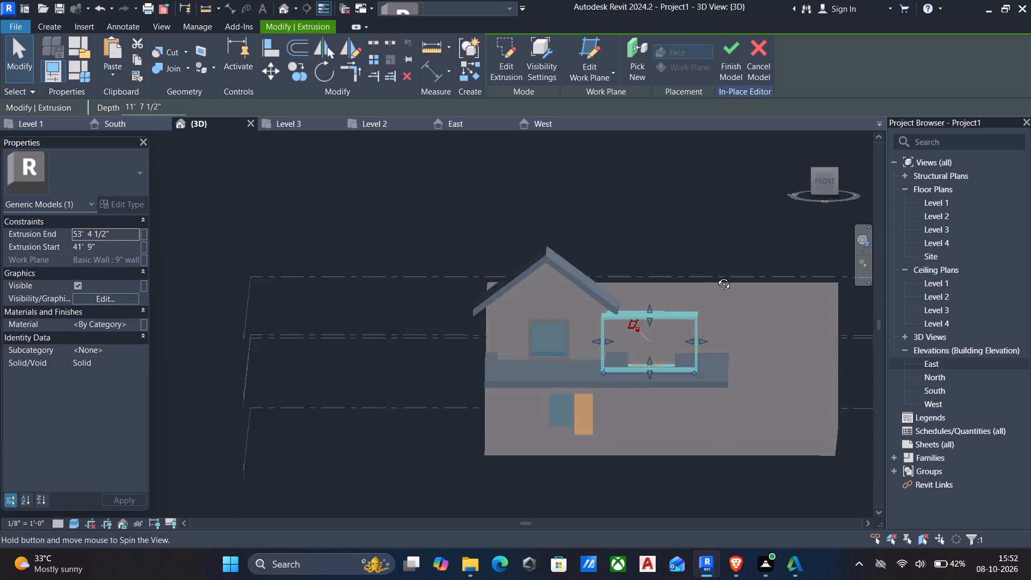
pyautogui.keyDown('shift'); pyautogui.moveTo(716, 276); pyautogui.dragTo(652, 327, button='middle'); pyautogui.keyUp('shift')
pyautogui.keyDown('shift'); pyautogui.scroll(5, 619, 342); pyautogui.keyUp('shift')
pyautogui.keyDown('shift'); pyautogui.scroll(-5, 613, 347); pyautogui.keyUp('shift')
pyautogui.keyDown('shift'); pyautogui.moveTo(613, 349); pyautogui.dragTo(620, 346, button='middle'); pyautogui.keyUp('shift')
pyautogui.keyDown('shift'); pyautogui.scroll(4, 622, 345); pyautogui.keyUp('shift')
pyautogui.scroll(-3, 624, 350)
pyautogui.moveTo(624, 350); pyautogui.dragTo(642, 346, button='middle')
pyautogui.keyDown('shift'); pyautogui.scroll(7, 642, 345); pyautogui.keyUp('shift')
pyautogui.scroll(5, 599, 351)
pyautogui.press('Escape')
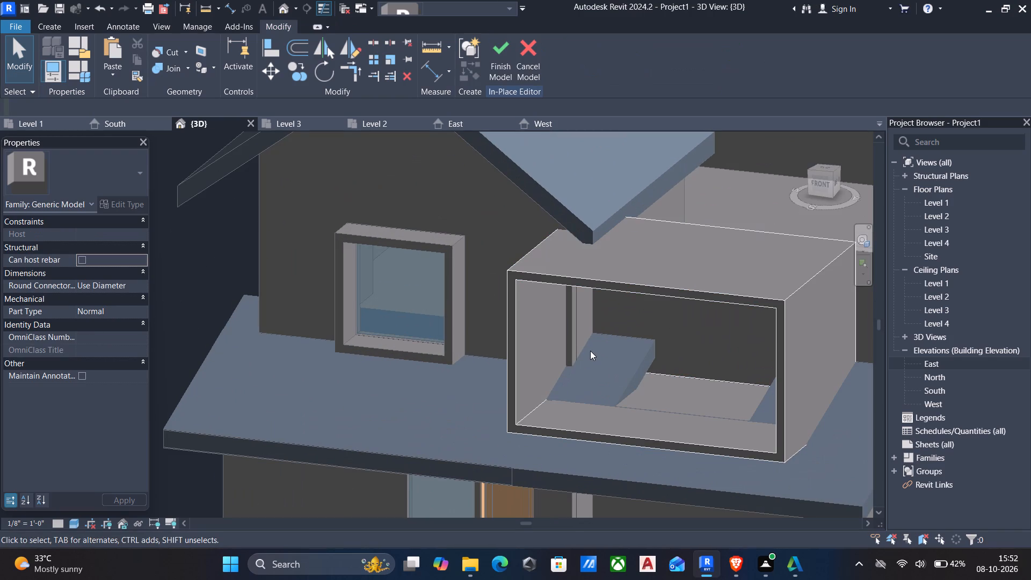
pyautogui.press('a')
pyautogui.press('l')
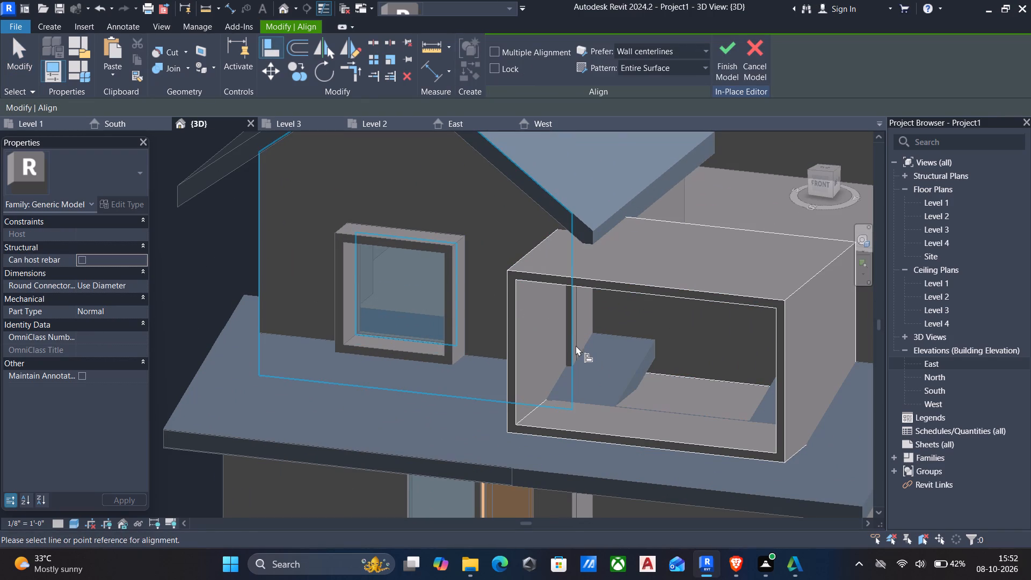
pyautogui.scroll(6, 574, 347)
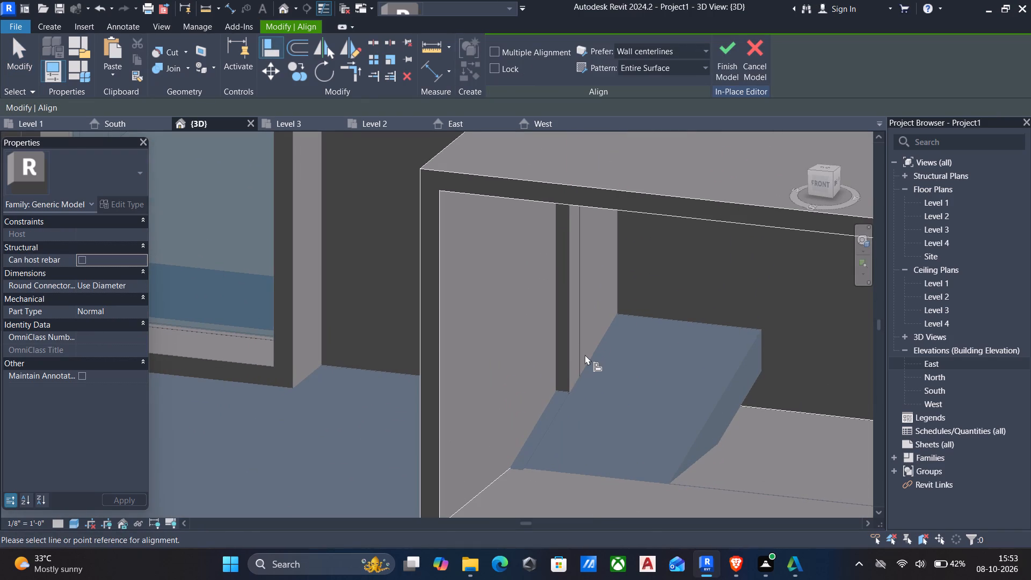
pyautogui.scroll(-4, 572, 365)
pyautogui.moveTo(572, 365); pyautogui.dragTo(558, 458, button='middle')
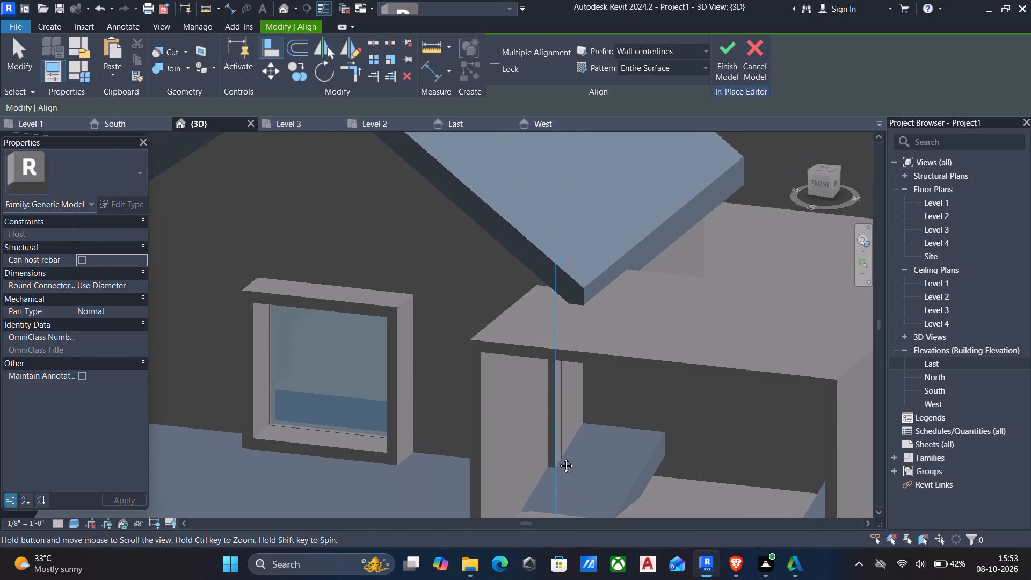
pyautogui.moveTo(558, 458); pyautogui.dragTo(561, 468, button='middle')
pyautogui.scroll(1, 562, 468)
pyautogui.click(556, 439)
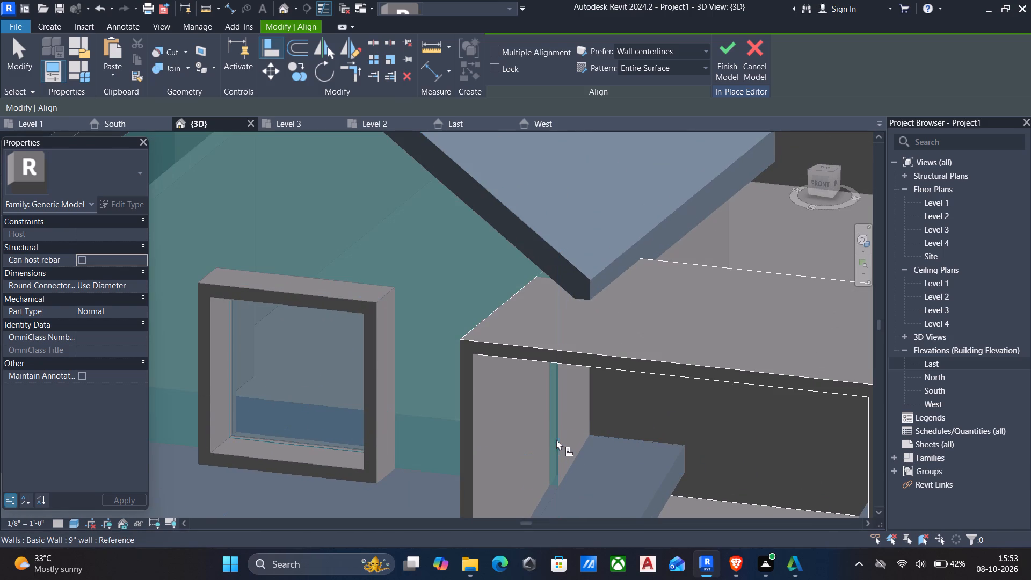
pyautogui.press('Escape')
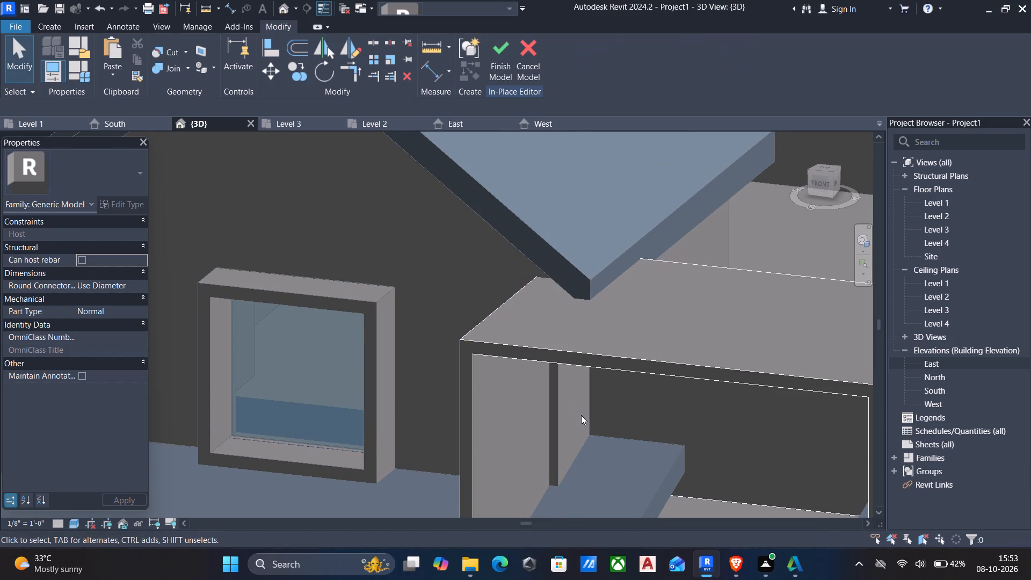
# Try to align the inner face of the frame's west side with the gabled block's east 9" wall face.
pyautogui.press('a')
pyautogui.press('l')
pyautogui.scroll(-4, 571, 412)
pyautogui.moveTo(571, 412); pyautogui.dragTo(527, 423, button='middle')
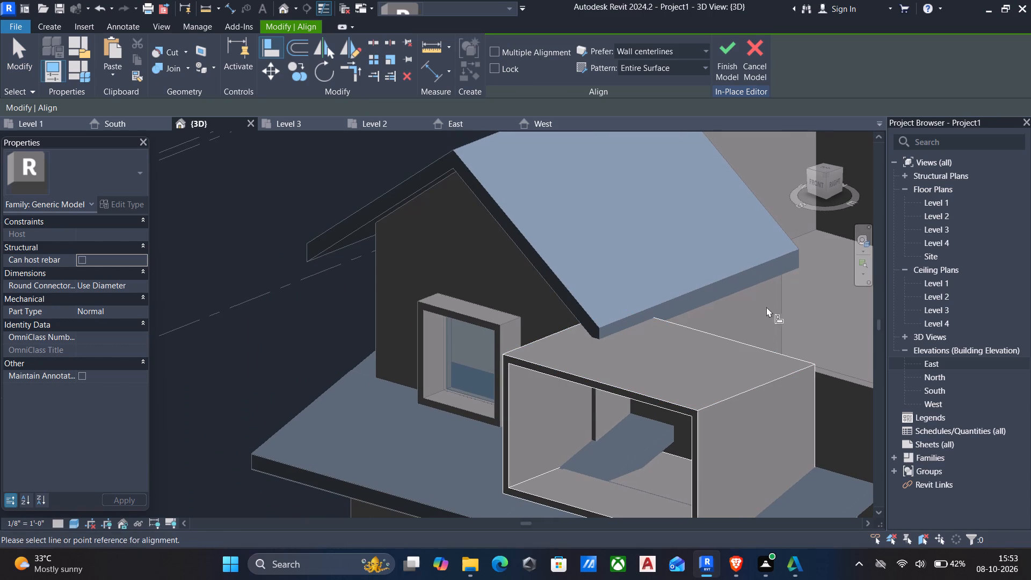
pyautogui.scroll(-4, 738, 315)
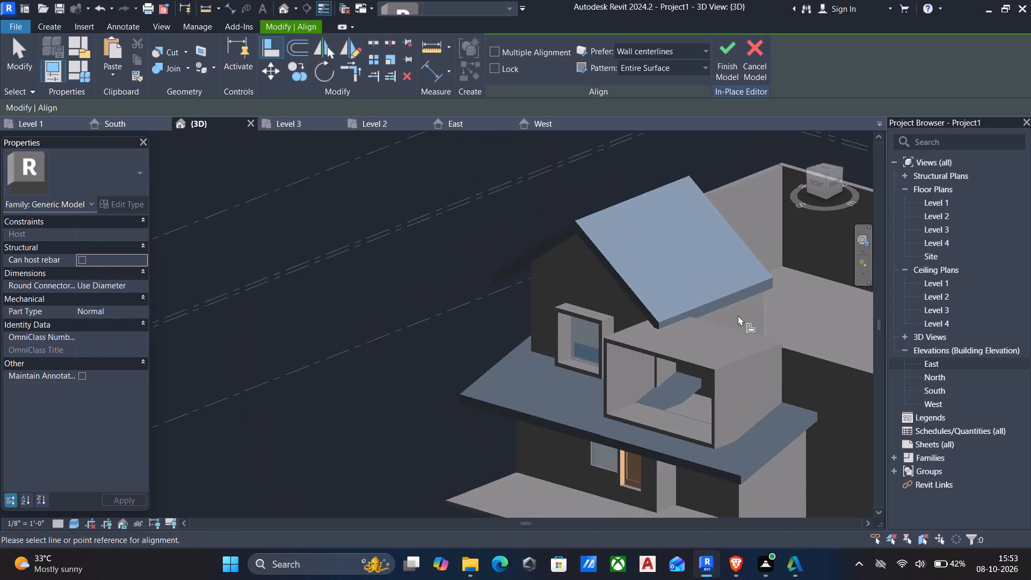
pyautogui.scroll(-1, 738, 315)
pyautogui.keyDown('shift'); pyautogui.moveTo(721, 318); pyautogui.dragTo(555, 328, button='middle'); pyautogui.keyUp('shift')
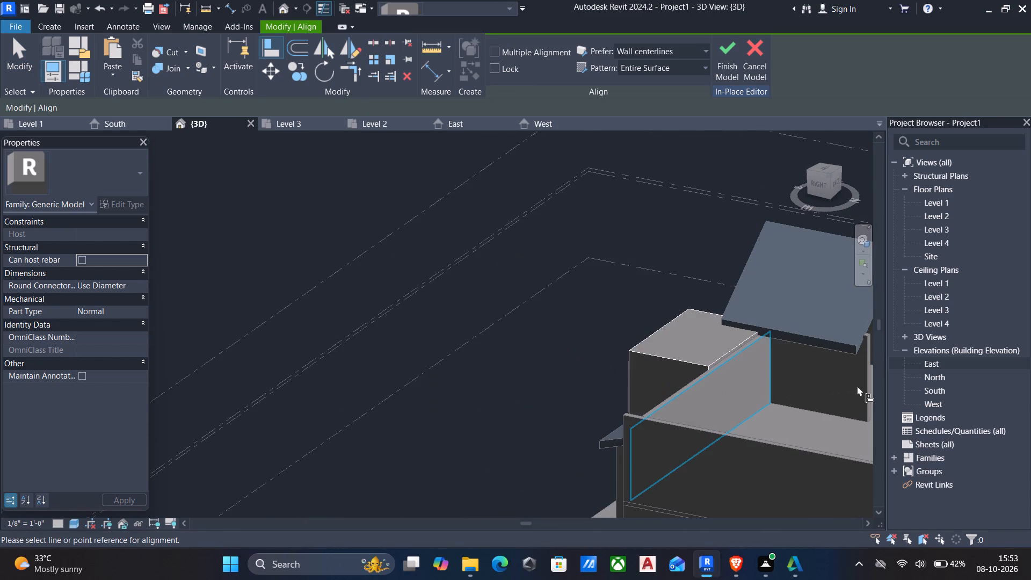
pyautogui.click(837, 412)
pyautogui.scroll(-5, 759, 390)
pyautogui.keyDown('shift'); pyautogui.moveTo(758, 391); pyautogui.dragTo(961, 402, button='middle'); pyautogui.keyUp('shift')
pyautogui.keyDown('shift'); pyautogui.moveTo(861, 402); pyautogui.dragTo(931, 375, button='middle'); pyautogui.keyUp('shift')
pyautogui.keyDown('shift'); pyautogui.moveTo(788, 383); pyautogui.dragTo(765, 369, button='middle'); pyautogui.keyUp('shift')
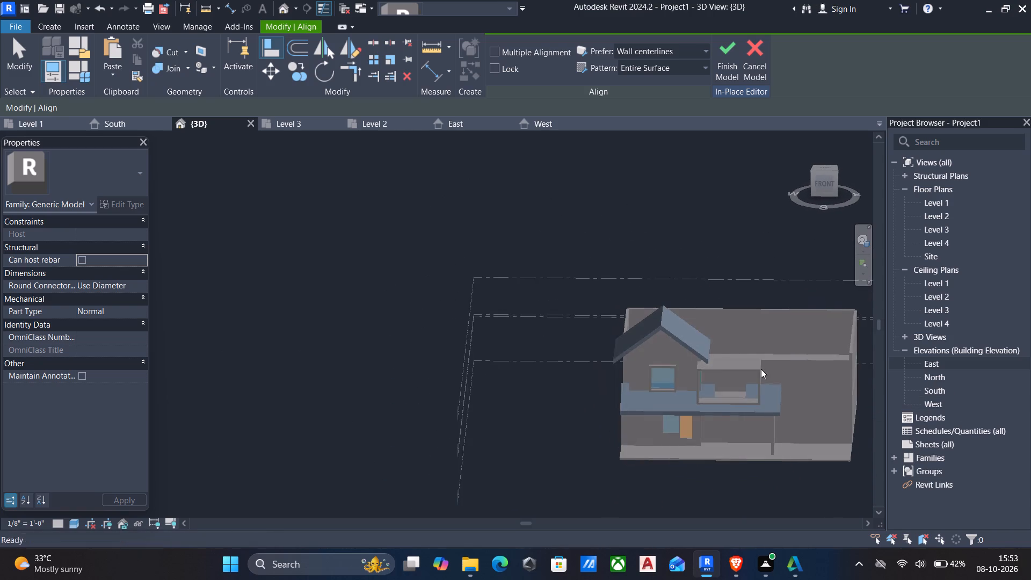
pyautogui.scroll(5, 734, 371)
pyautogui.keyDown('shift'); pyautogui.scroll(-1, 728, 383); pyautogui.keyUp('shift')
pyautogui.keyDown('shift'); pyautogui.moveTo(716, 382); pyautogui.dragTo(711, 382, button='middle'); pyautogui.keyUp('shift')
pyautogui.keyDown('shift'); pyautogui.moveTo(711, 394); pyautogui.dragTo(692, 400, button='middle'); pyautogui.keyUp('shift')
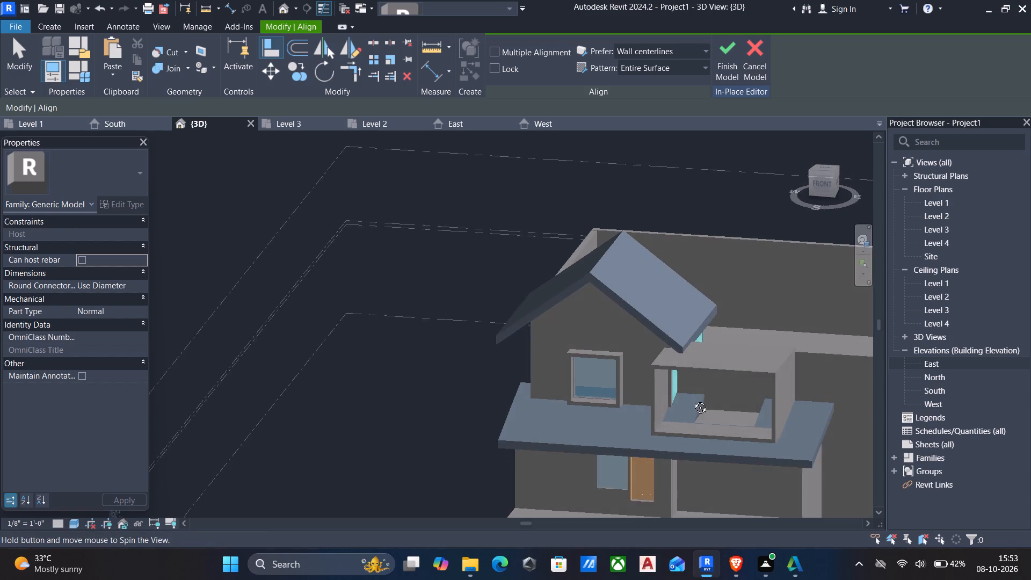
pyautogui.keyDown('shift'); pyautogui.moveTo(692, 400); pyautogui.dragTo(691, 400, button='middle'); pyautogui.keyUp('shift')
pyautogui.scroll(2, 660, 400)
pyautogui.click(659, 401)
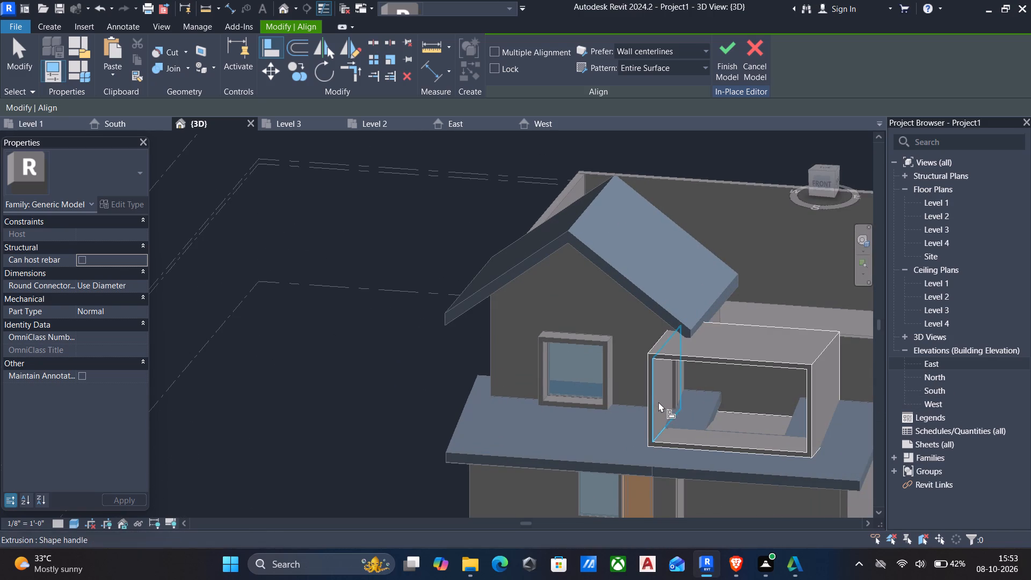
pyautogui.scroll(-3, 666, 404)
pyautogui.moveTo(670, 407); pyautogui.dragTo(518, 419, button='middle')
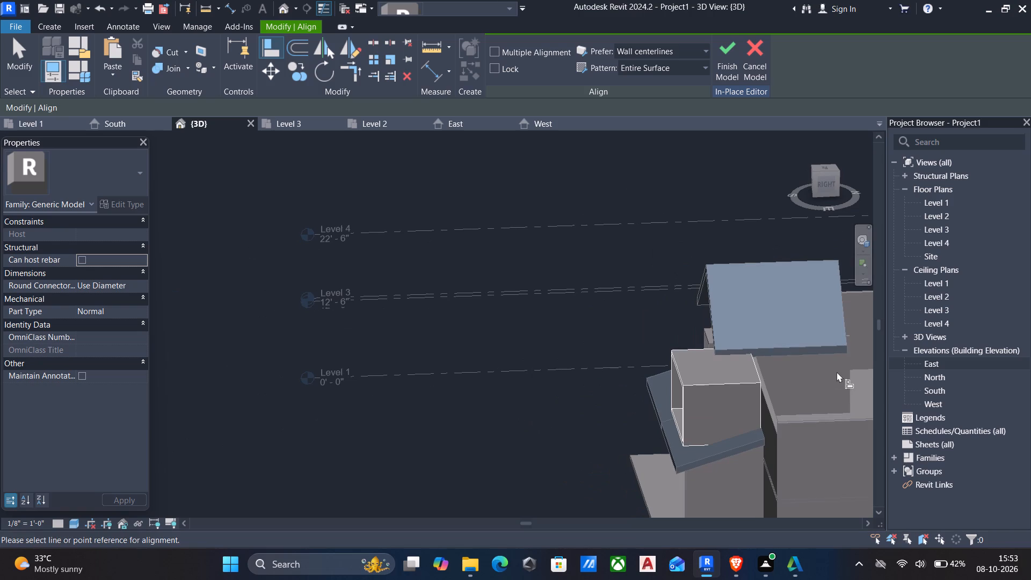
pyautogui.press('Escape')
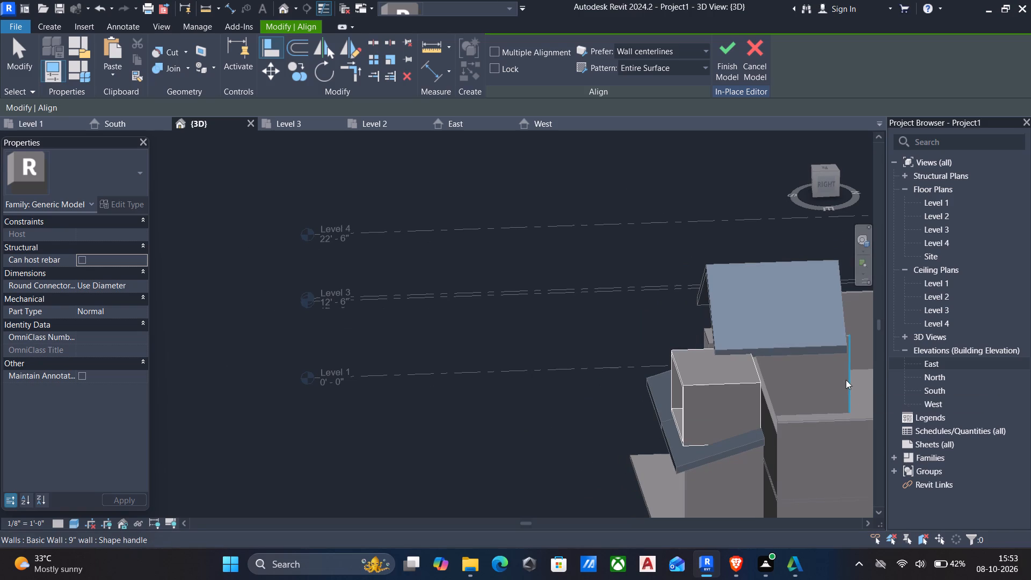
# Align the inner face of the frame's west side with the east face of the gabled block's 9" side wall.
pyautogui.write('al')
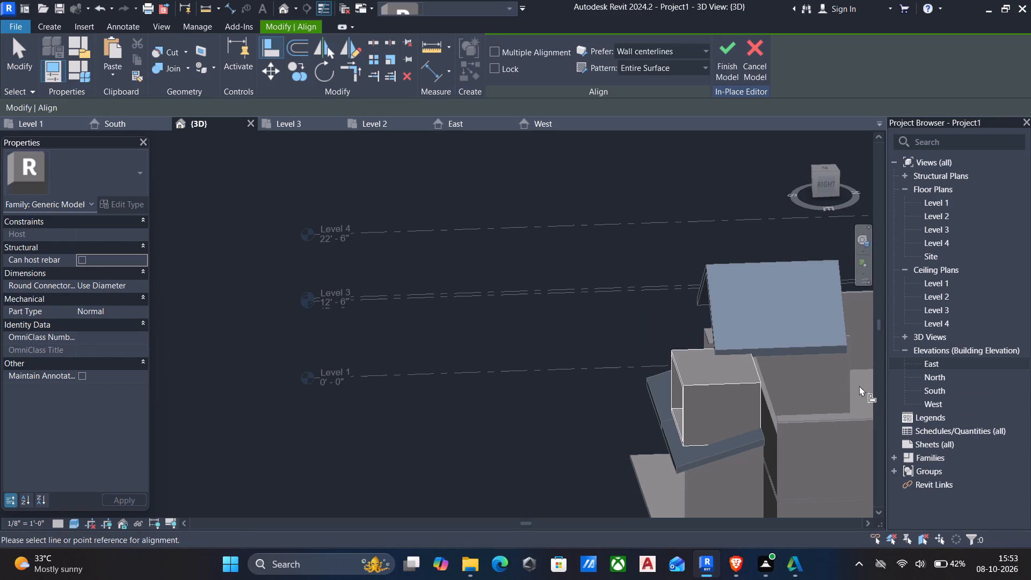
pyautogui.click(829, 409)
pyautogui.scroll(-5, 808, 405)
pyautogui.keyDown('shift'); pyautogui.moveTo(808, 405); pyautogui.dragTo(950, 426, button='middle'); pyautogui.keyUp('shift')
pyautogui.scroll(3, 874, 427)
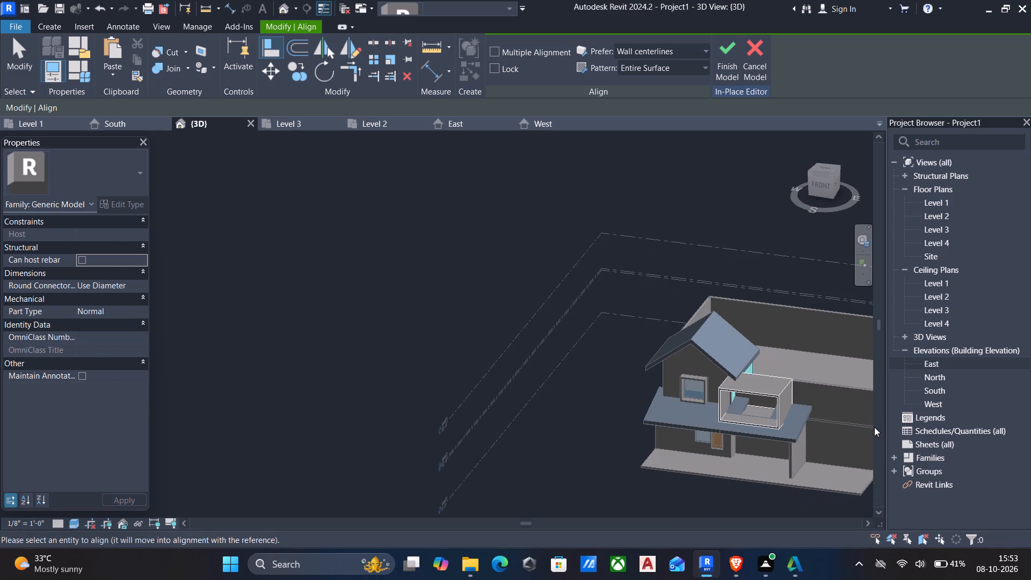
pyautogui.scroll(3, 874, 427)
pyautogui.scroll(6, 791, 425)
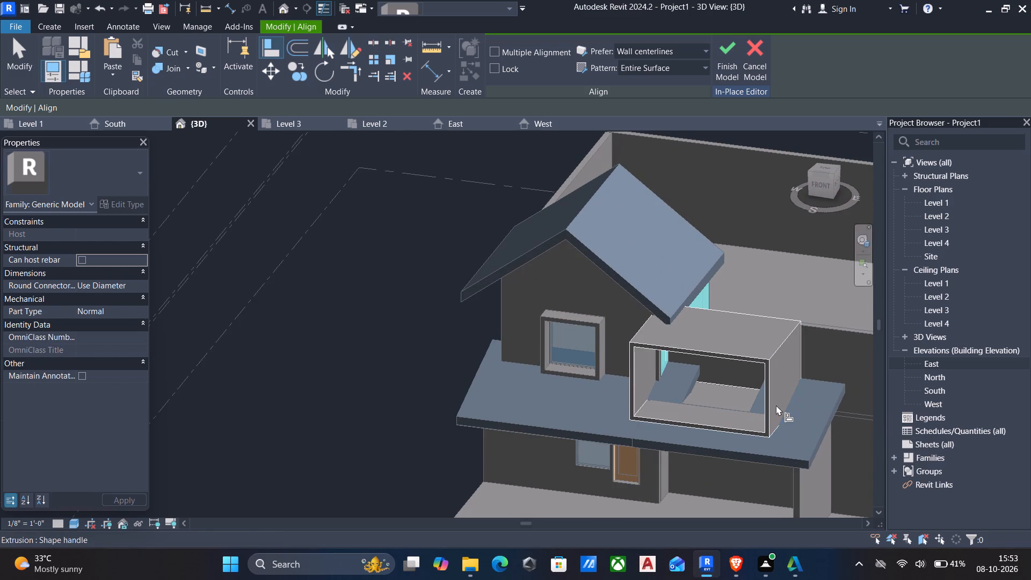
pyautogui.scroll(5, 755, 387)
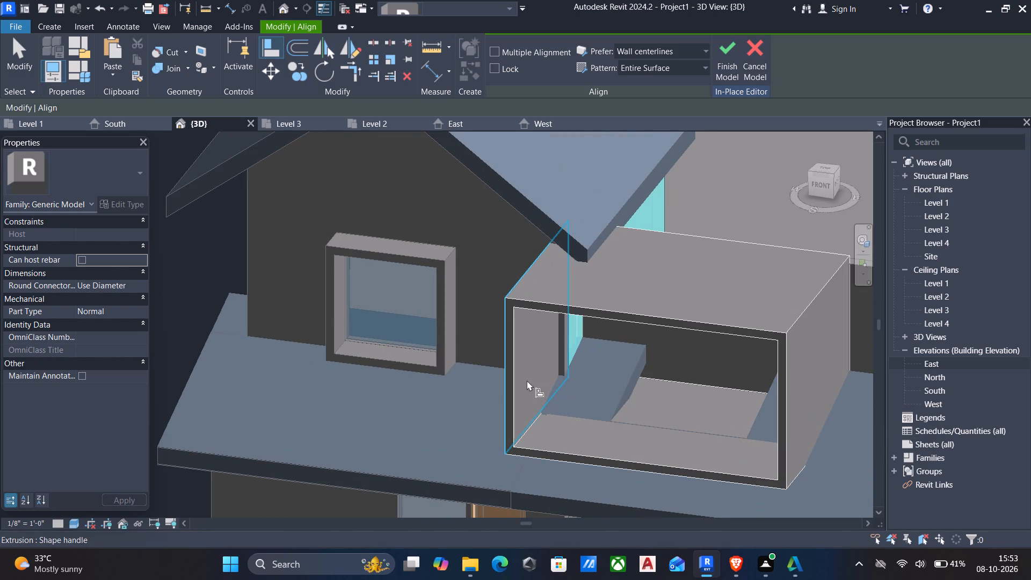
pyautogui.click(517, 388)
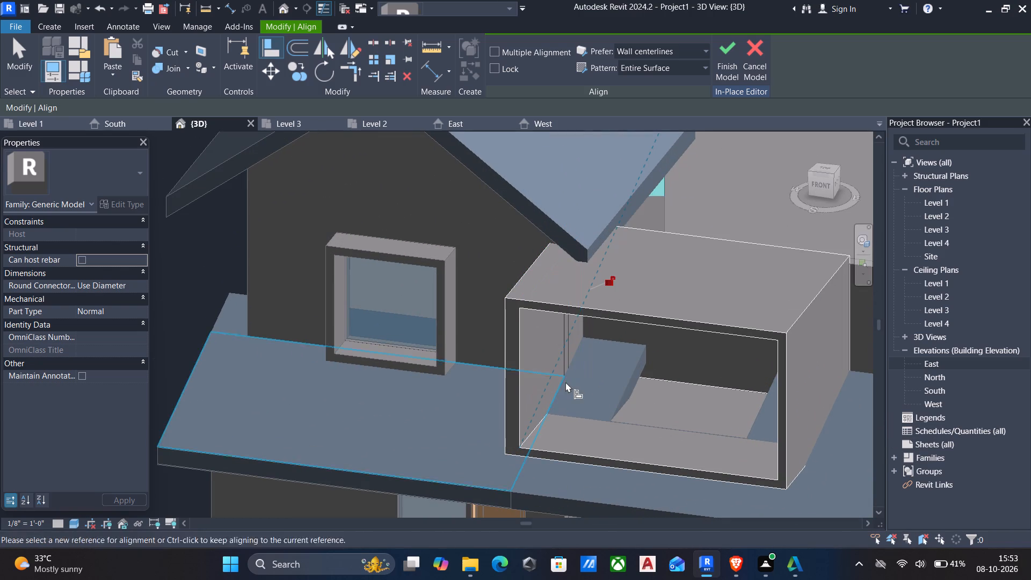
pyautogui.press('Escape')
pyautogui.scroll(-6, 572, 388)
pyautogui.keyDown('shift'); pyautogui.moveTo(573, 389); pyautogui.dragTo(630, 338, button='middle'); pyautogui.keyUp('shift')
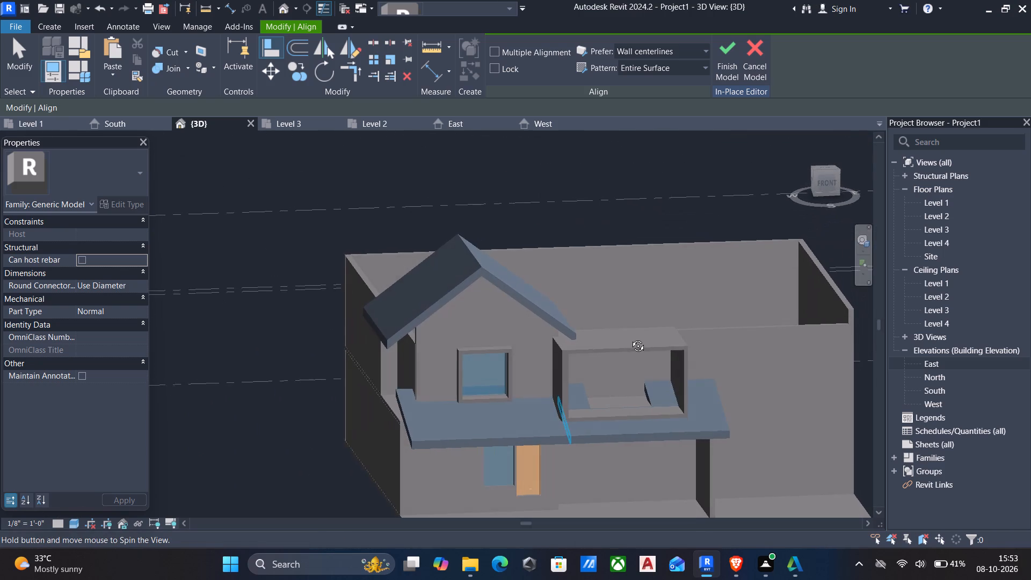
pyautogui.keyDown('shift'); pyautogui.moveTo(630, 338); pyautogui.dragTo(621, 303, button='middle'); pyautogui.keyUp('shift')
pyautogui.keyDown('shift'); pyautogui.moveTo(602, 353); pyautogui.dragTo(597, 342, button='middle'); pyautogui.keyUp('shift')
pyautogui.keyDown('shift'); pyautogui.scroll(4, 625, 370); pyautogui.keyUp('shift')
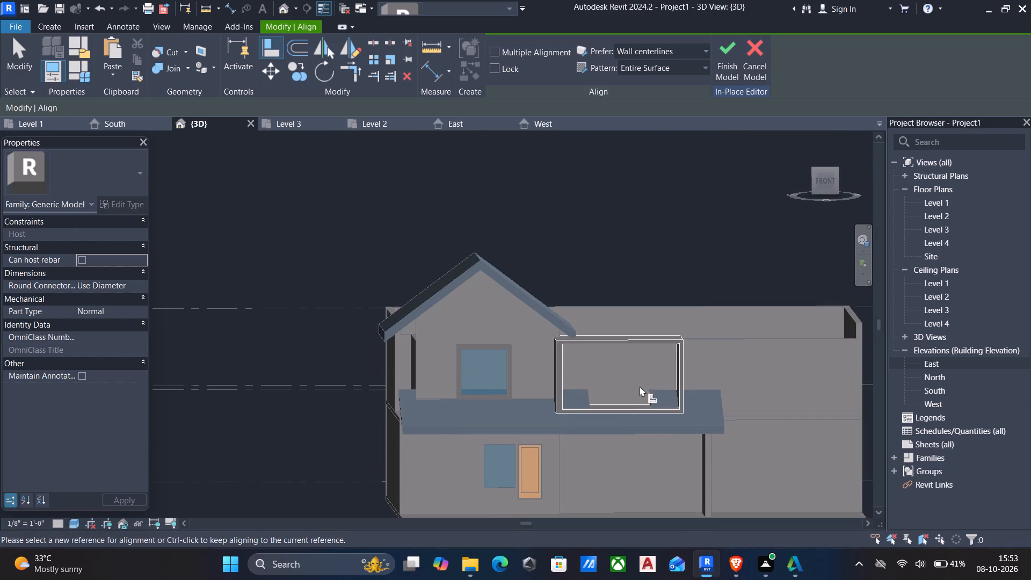
pyautogui.keyDown('shift'); pyautogui.scroll(-3, 638, 390); pyautogui.keyUp('shift')
pyautogui.keyDown('shift'); pyautogui.moveTo(635, 392); pyautogui.dragTo(626, 382, button='middle'); pyautogui.keyUp('shift')
pyautogui.scroll(3, 635, 381)
pyautogui.press('Escape')
# Thicken the frame's east side slightly by pulling its inner face toward the opening.
pyautogui.click(699, 376)
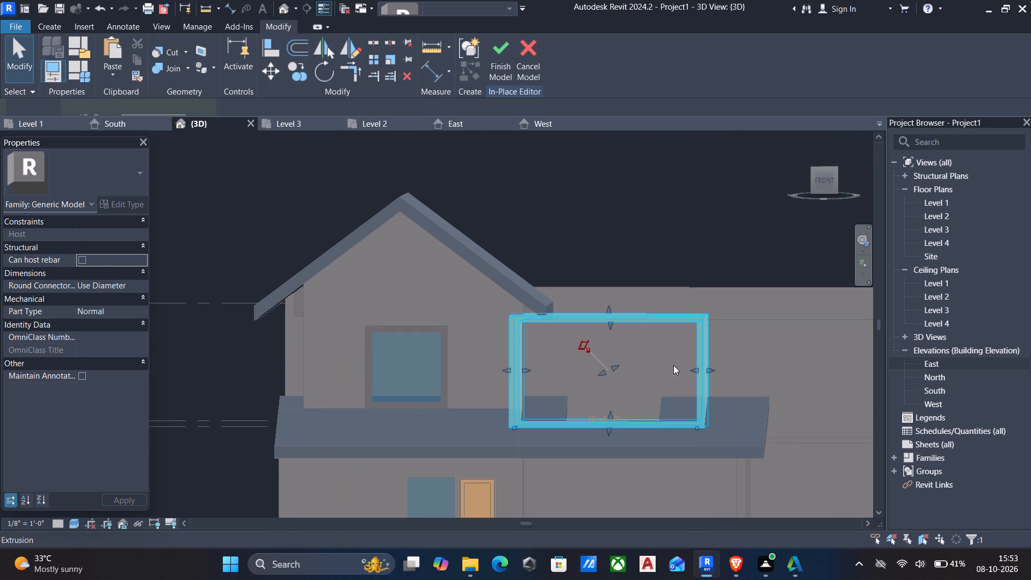
pyautogui.scroll(3, 680, 367)
pyautogui.click(698, 369)
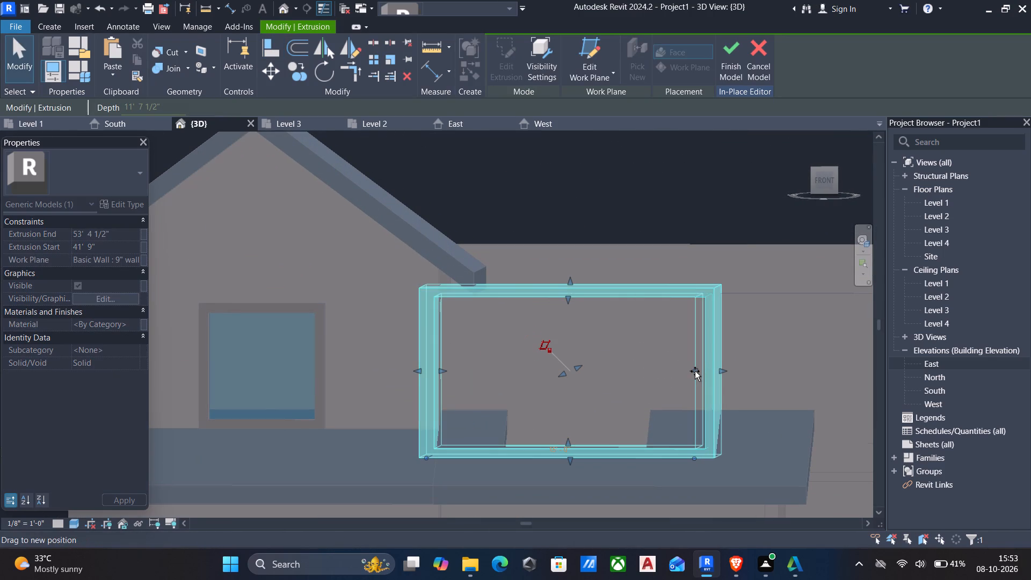
pyautogui.press('Escape')
# Thicken the frame's top and bottom members slightly by moving their inner faces toward the opening.
pyautogui.scroll(-5, 665, 373)
pyautogui.keyDown('shift'); pyautogui.moveTo(659, 375); pyautogui.dragTo(658, 392, button='middle'); pyautogui.keyUp('shift')
pyautogui.scroll(4, 642, 402)
pyautogui.click(607, 284)
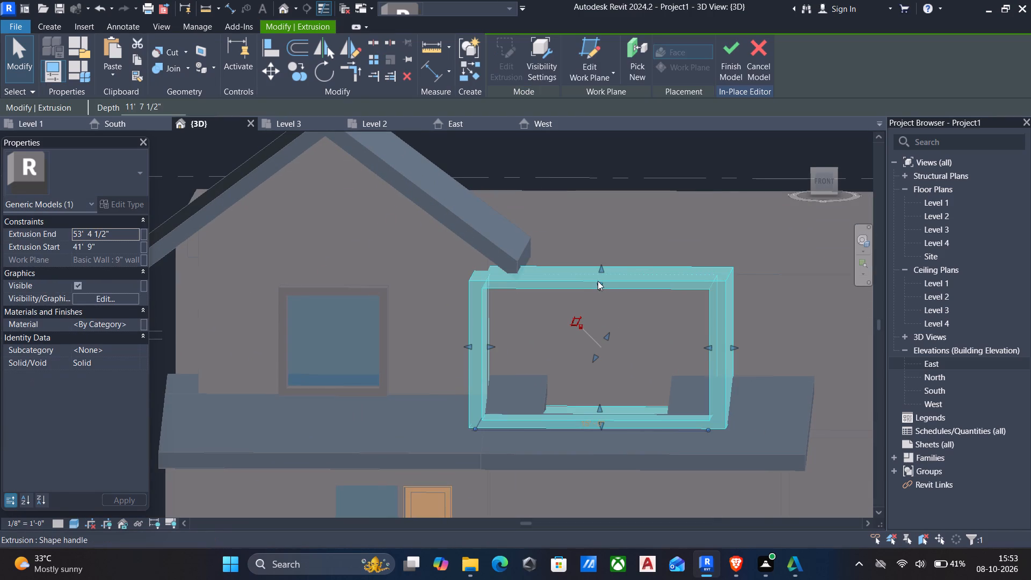
pyautogui.moveTo(598, 281); pyautogui.dragTo(600, 291)
pyautogui.press('Escape')
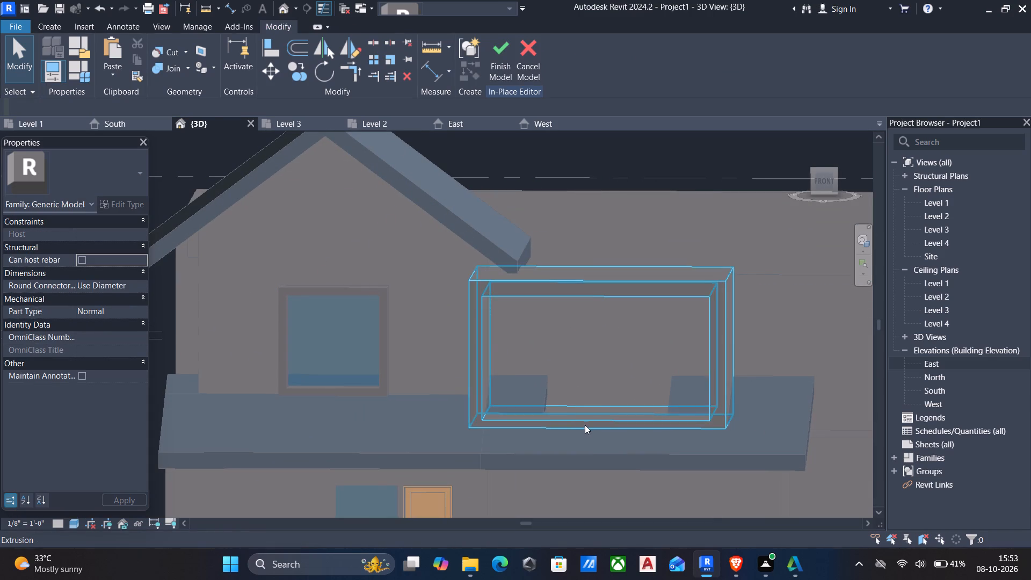
pyautogui.click(585, 424)
pyautogui.click(597, 410)
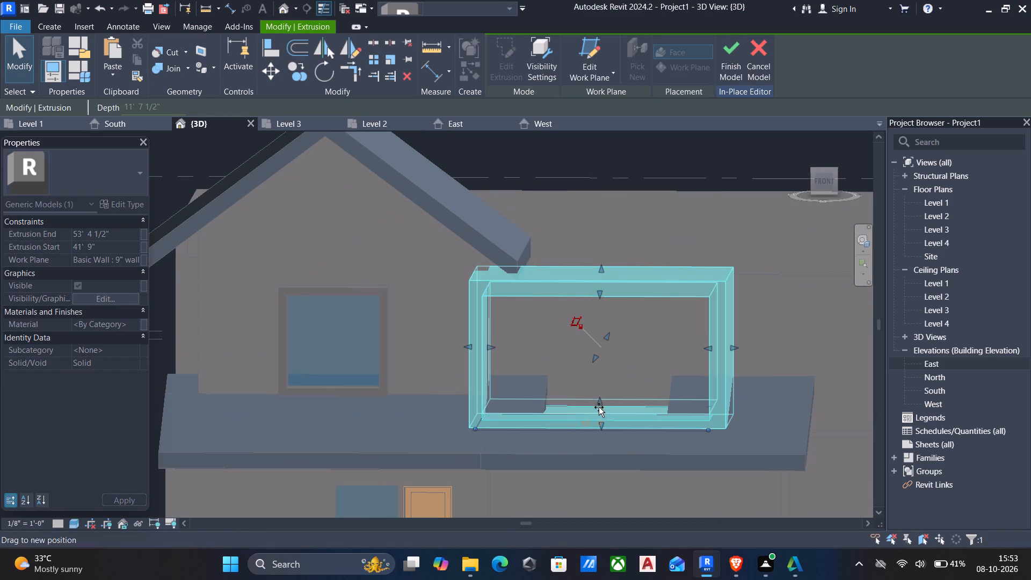
pyautogui.scroll(4, 598, 409)
pyautogui.press('Escape')
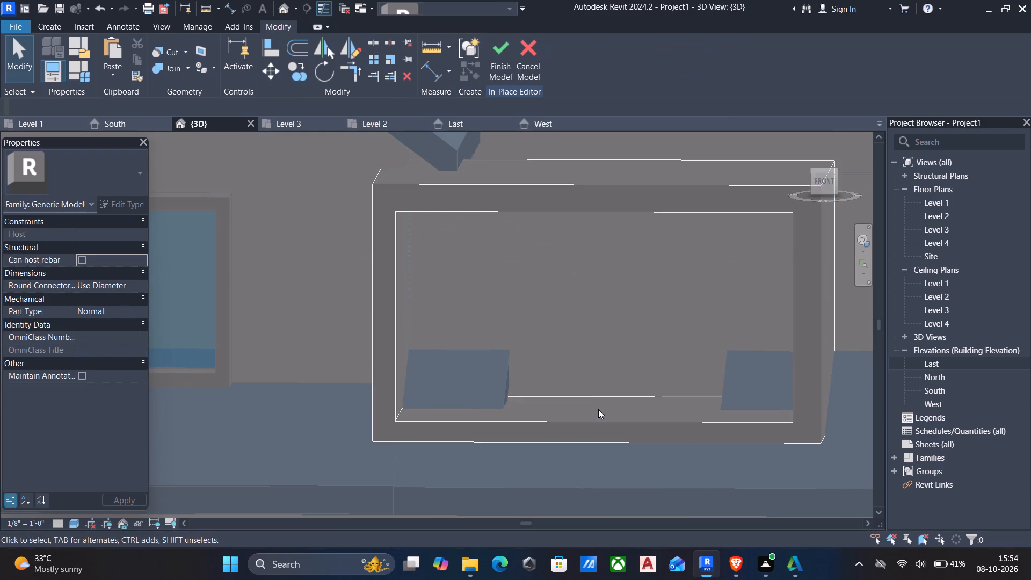
# Examine the thickened frame against the gabled roof and lower roof from several angles and in the straight front 3D view.
pyautogui.scroll(-5, 598, 409)
pyautogui.keyDown('shift'); pyautogui.moveTo(598, 412); pyautogui.dragTo(593, 381, button='middle'); pyautogui.keyUp('shift')
pyautogui.keyDown('shift'); pyautogui.scroll(-1, 593, 381); pyautogui.keyUp('shift')
pyautogui.keyDown('shift'); pyautogui.moveTo(575, 392); pyautogui.dragTo(520, 421, button='middle'); pyautogui.keyUp('shift')
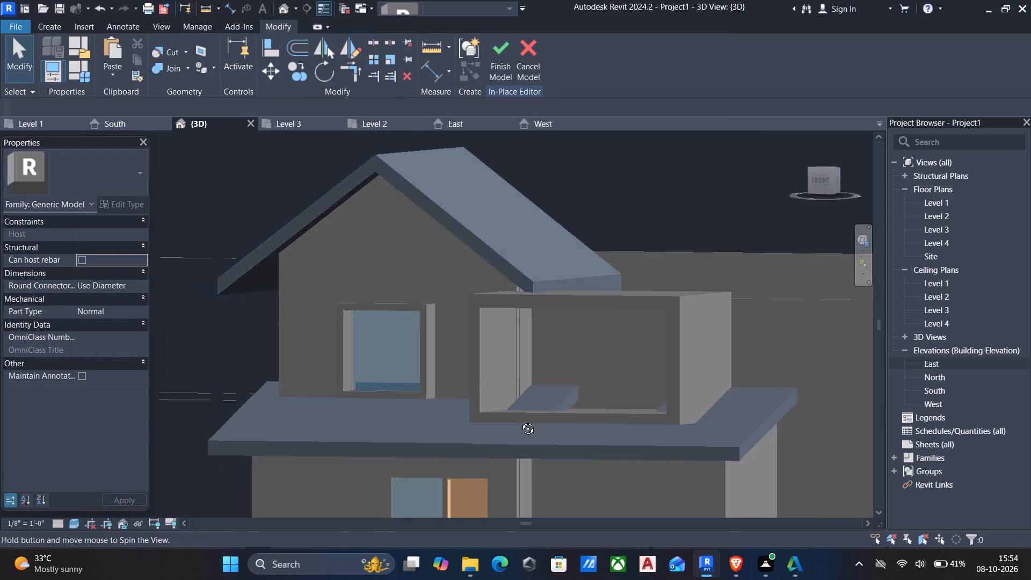
pyautogui.keyDown('shift'); pyautogui.moveTo(520, 421); pyautogui.dragTo(568, 404, button='middle'); pyautogui.keyUp('shift')
pyautogui.scroll(-1, 568, 404)
pyautogui.keyDown('shift'); pyautogui.moveTo(568, 404); pyautogui.dragTo(669, 446, button='middle'); pyautogui.keyUp('shift')
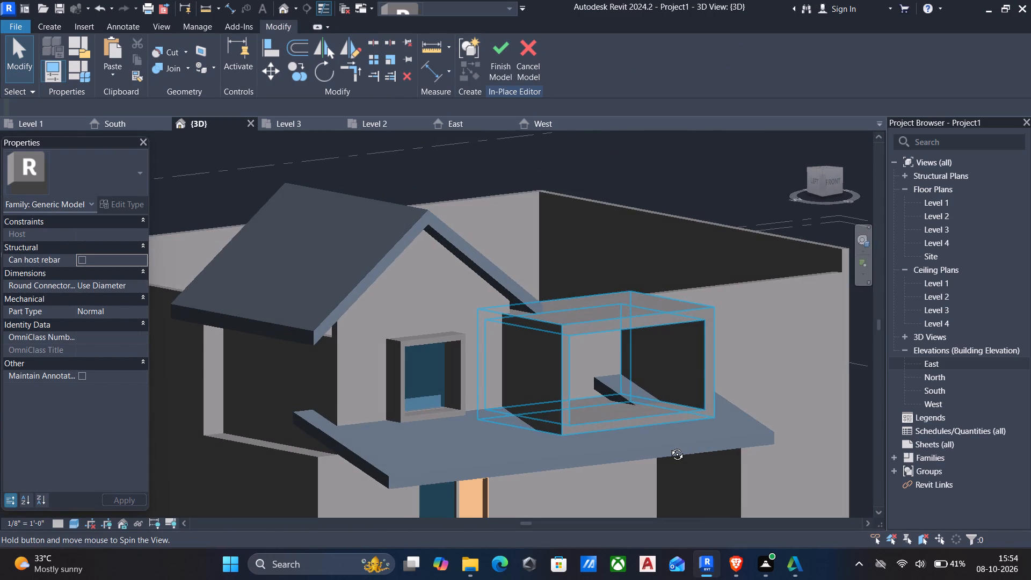
pyautogui.keyDown('shift'); pyautogui.moveTo(669, 446); pyautogui.dragTo(540, 450, button='middle'); pyautogui.keyUp('shift')
pyautogui.scroll(-1, 575, 390)
pyautogui.keyDown('shift'); pyautogui.moveTo(577, 406); pyautogui.dragTo(605, 418, button='middle'); pyautogui.keyUp('shift')
pyautogui.scroll(5, 614, 410)
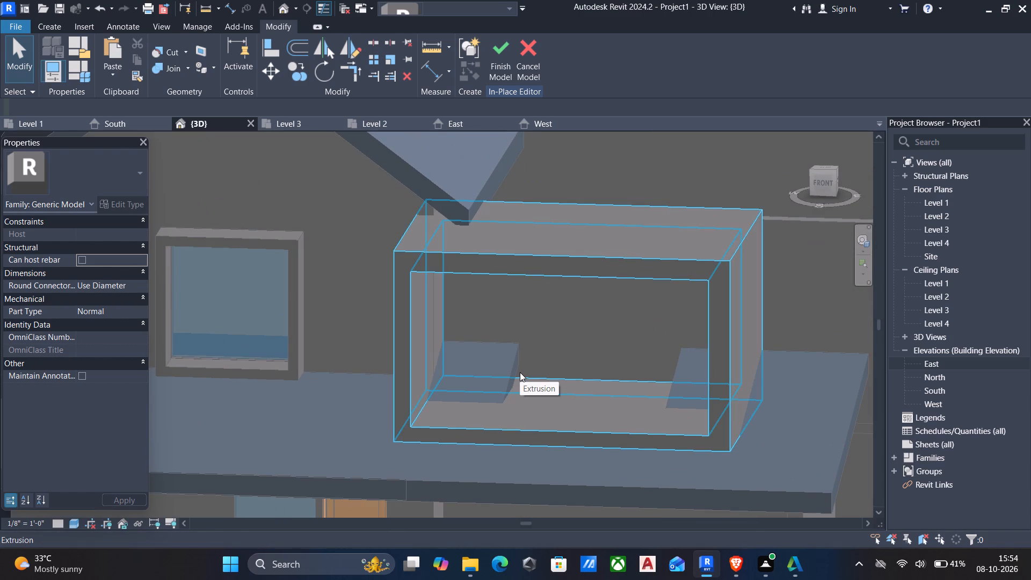
pyautogui.scroll(-3, 596, 345)
pyautogui.keyDown('shift'); pyautogui.moveTo(596, 346); pyautogui.dragTo(629, 302, button='middle'); pyautogui.keyUp('shift')
pyautogui.keyDown('shift'); pyautogui.moveTo(611, 318); pyautogui.dragTo(621, 288, button='middle'); pyautogui.keyUp('shift')
pyautogui.scroll(1, 621, 288)
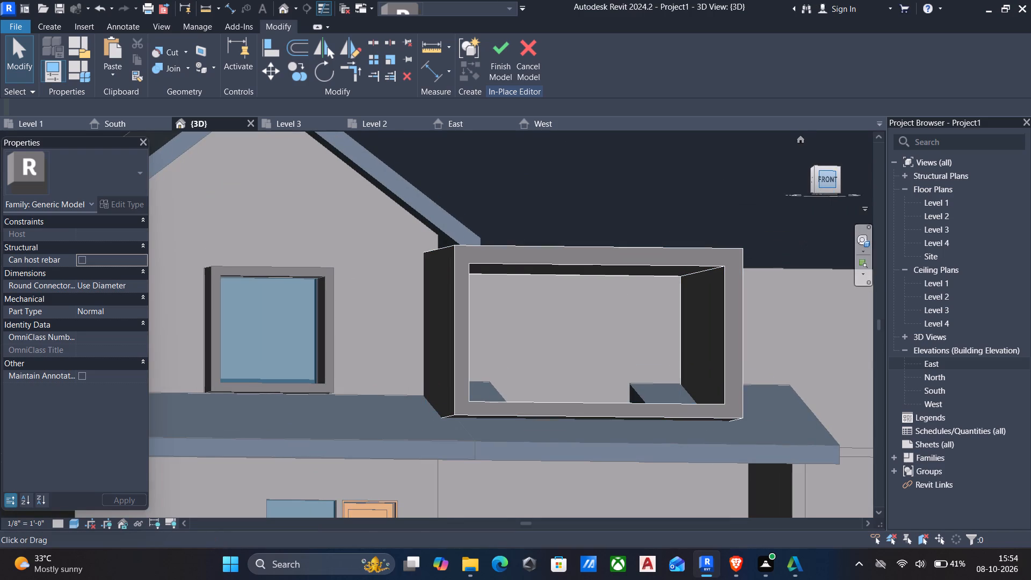
pyautogui.click(833, 185)
pyautogui.scroll(5, 444, 351)
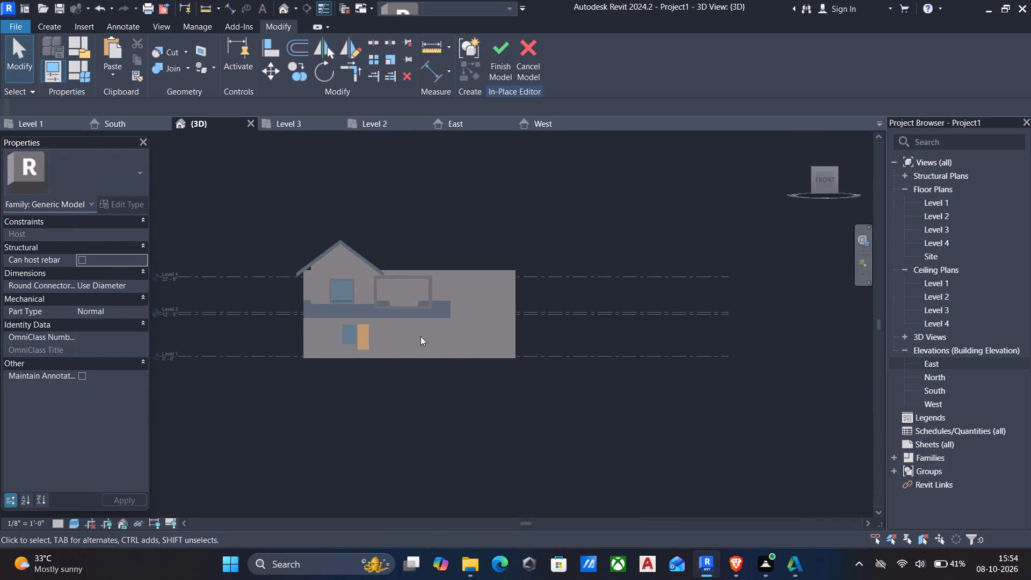
pyautogui.scroll(6, 405, 291)
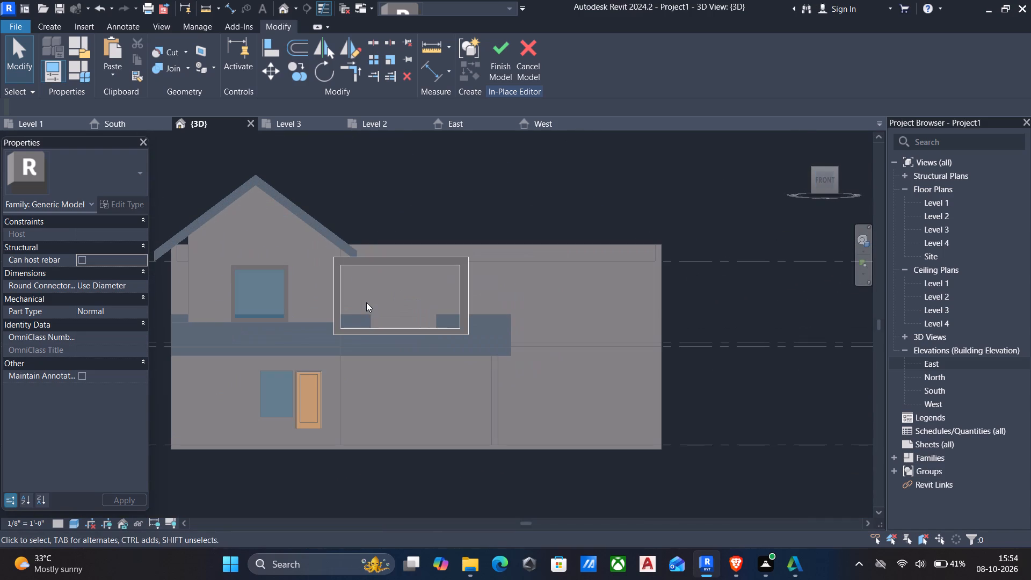
pyautogui.scroll(4, 377, 317)
pyautogui.scroll(-2, 412, 298)
pyautogui.moveTo(412, 298); pyautogui.dragTo(419, 327, button='middle')
pyautogui.scroll(2, 383, 334)
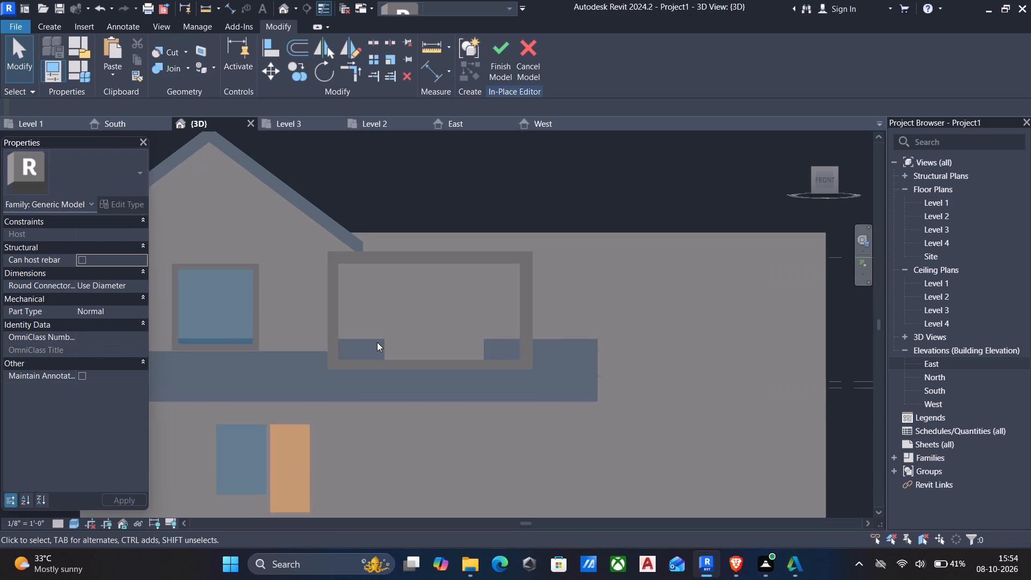
# Examine the box frame against the gable, lower roof and roof opening from several angles, switching the 3D view to Wireframe.
pyautogui.scroll(1, 377, 342)
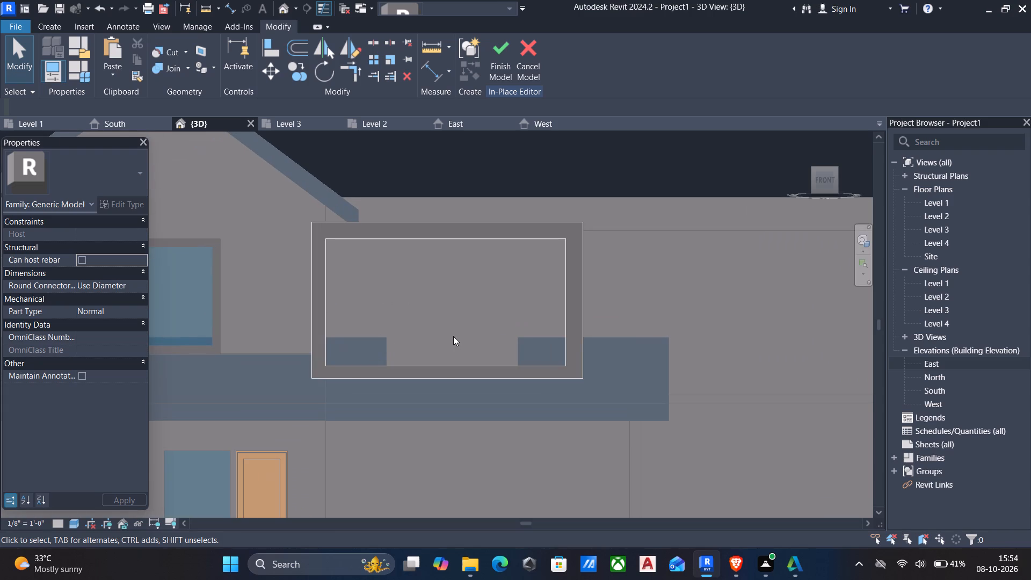
pyautogui.scroll(-1, 467, 345)
pyautogui.keyDown('shift'); pyautogui.moveTo(467, 345); pyautogui.dragTo(435, 431, button='middle'); pyautogui.keyUp('shift')
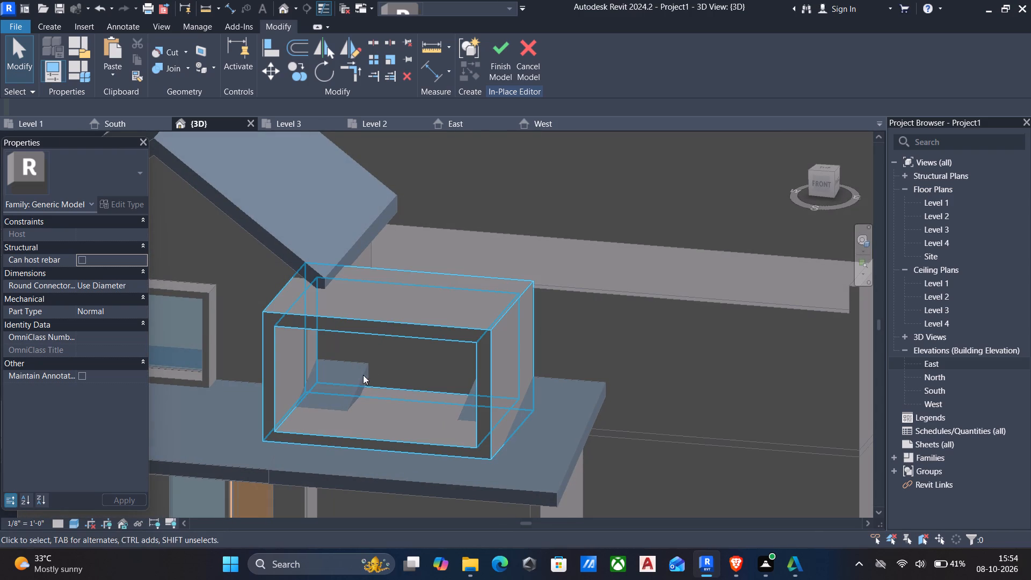
pyautogui.keyDown('shift'); pyautogui.scroll(-2, 463, 410); pyautogui.keyUp('shift')
pyautogui.keyDown('shift'); pyautogui.moveTo(463, 410); pyautogui.dragTo(502, 447, button='middle'); pyautogui.keyUp('shift')
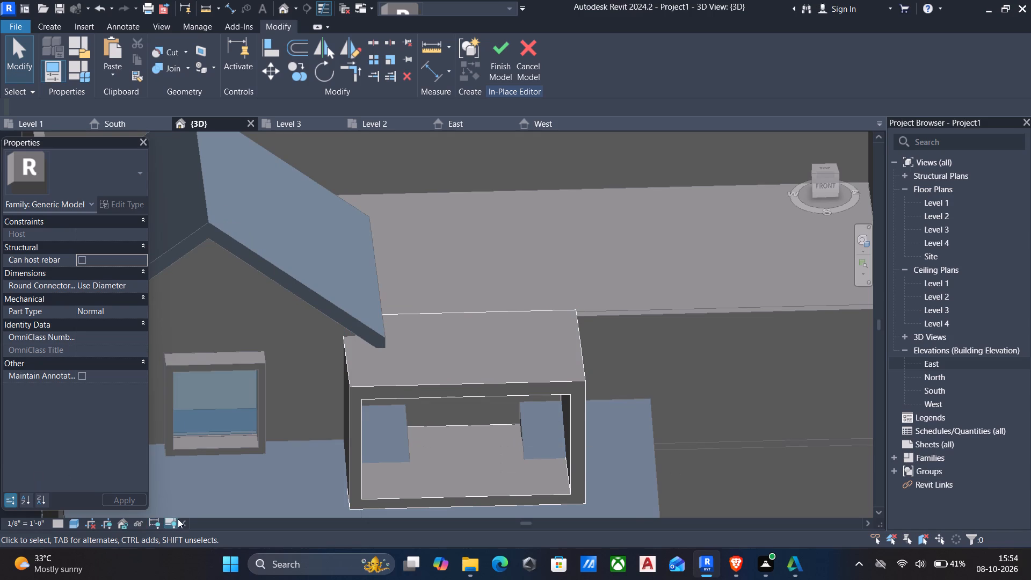
pyautogui.moveTo(69, 519); pyautogui.dragTo(75, 522)
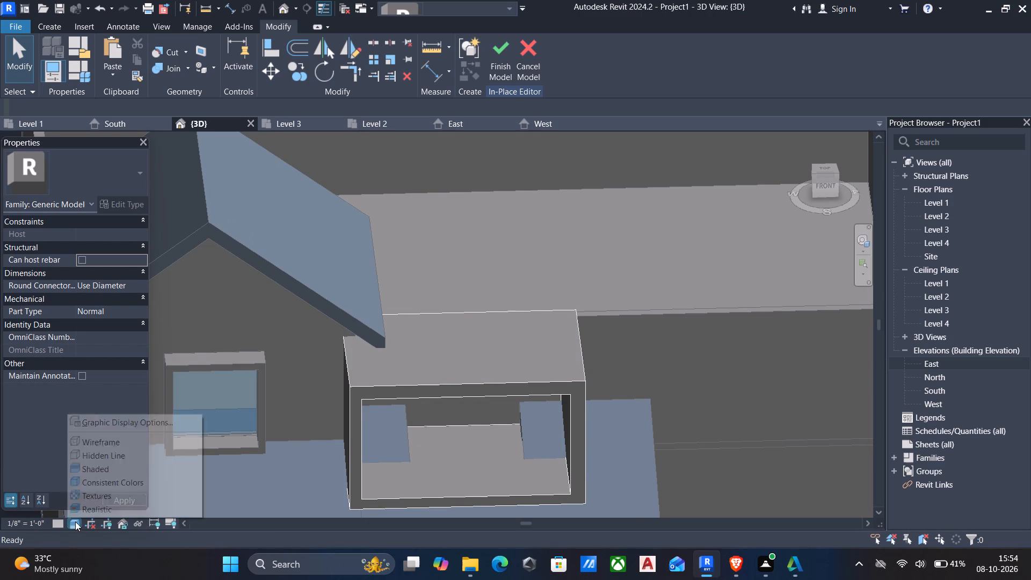
pyautogui.click(108, 446)
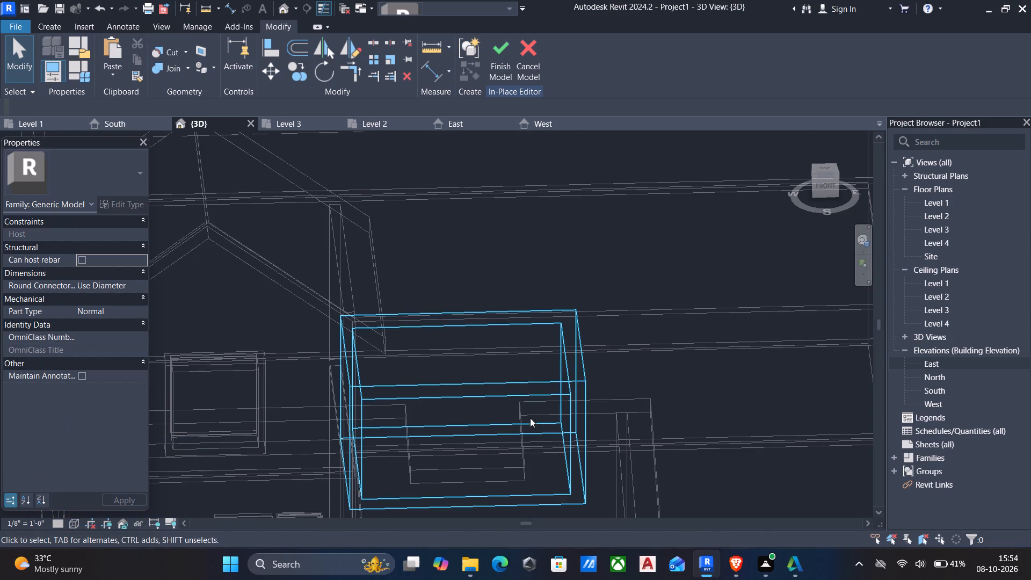
pyautogui.scroll(-6, 519, 426)
pyautogui.moveTo(521, 431); pyautogui.dragTo(460, 302, button='middle')
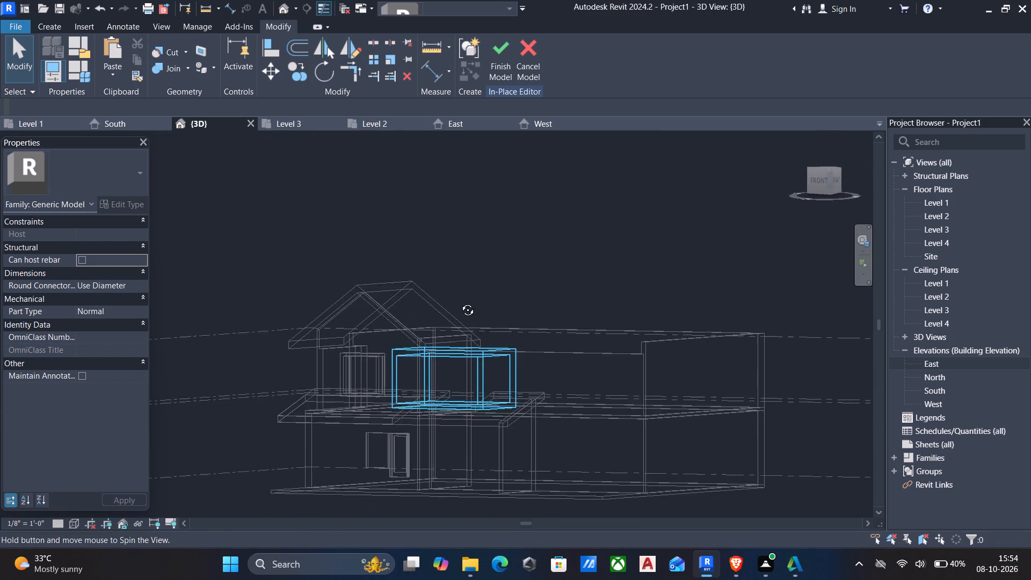
pyautogui.moveTo(460, 302); pyautogui.dragTo(459, 301, button='middle')
pyautogui.keyDown('shift'); pyautogui.moveTo(429, 438); pyautogui.dragTo(472, 358, button='middle'); pyautogui.keyUp('shift')
pyautogui.scroll(6, 472, 358)
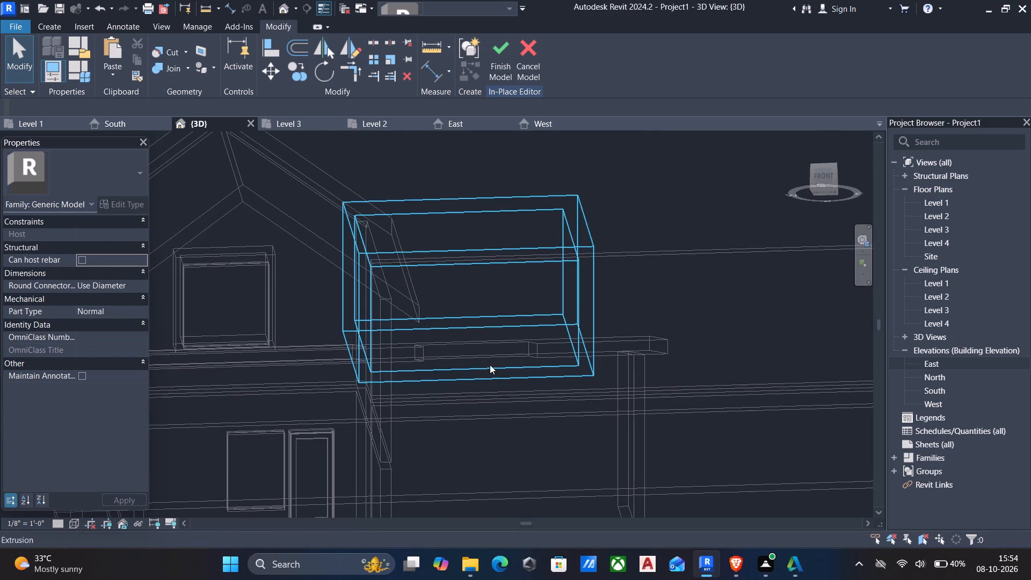
# Finish the in-place box frame model.
pyautogui.click(500, 58)
# Select the lower roof's opening cut inside the box frame and return the 3D view to the Shaded visual style.
pyautogui.scroll(-6, 540, 334)
pyautogui.keyDown('shift'); pyautogui.moveTo(540, 340); pyautogui.dragTo(502, 520, button='middle'); pyautogui.keyUp('shift')
pyautogui.scroll(4, 500, 501)
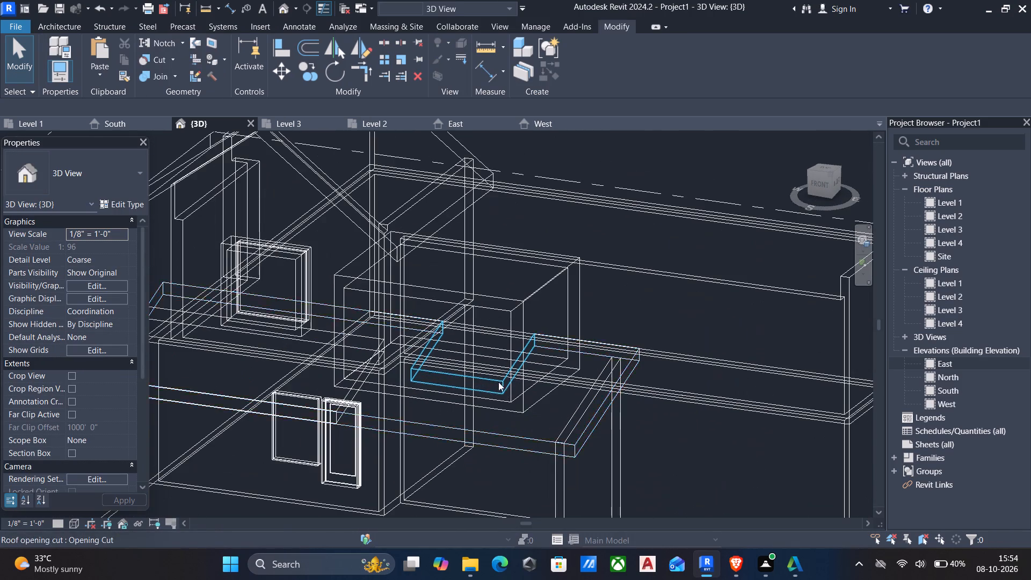
pyautogui.click(468, 377)
pyautogui.scroll(-2, 466, 377)
pyautogui.keyDown('shift'); pyautogui.moveTo(464, 380); pyautogui.dragTo(473, 415, button='middle'); pyautogui.keyUp('shift')
pyautogui.keyDown('shift'); pyautogui.scroll(1, 473, 415); pyautogui.keyUp('shift')
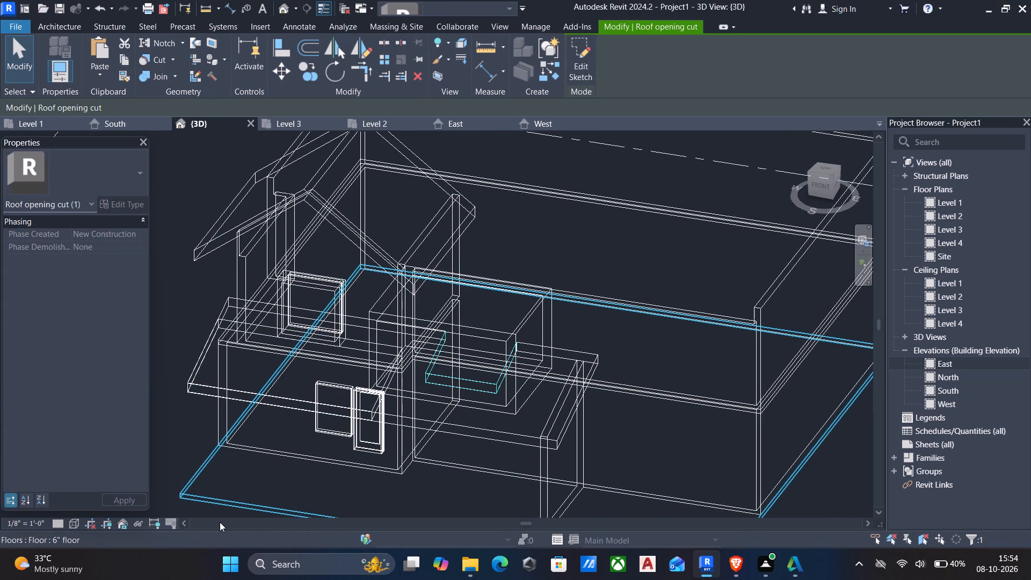
pyautogui.click(70, 521)
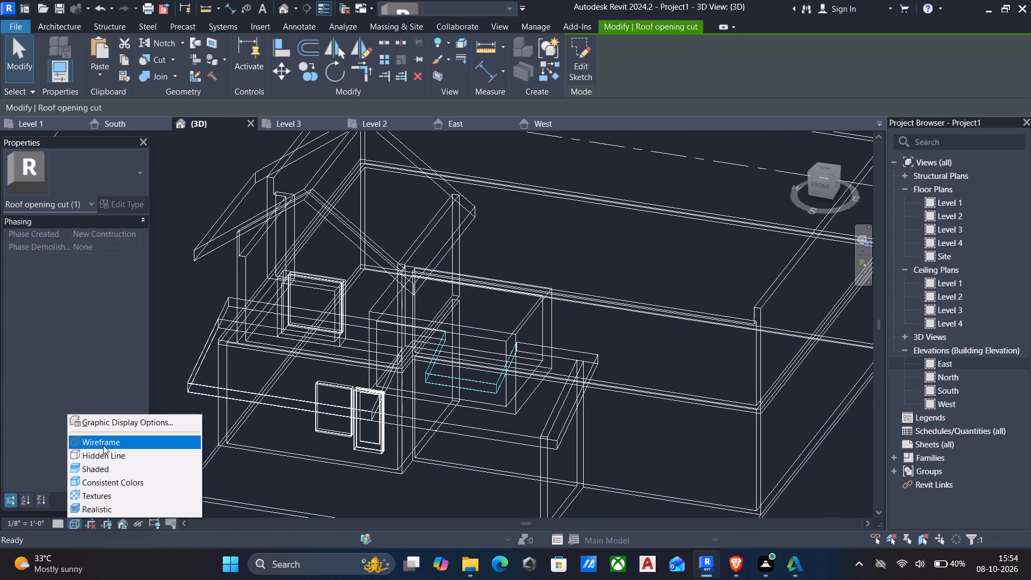
pyautogui.click(98, 471)
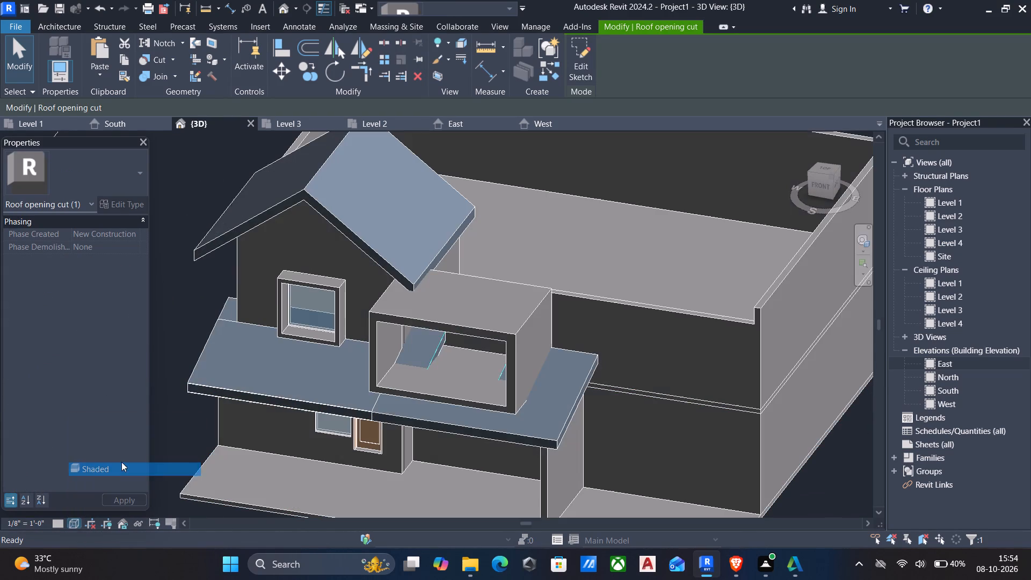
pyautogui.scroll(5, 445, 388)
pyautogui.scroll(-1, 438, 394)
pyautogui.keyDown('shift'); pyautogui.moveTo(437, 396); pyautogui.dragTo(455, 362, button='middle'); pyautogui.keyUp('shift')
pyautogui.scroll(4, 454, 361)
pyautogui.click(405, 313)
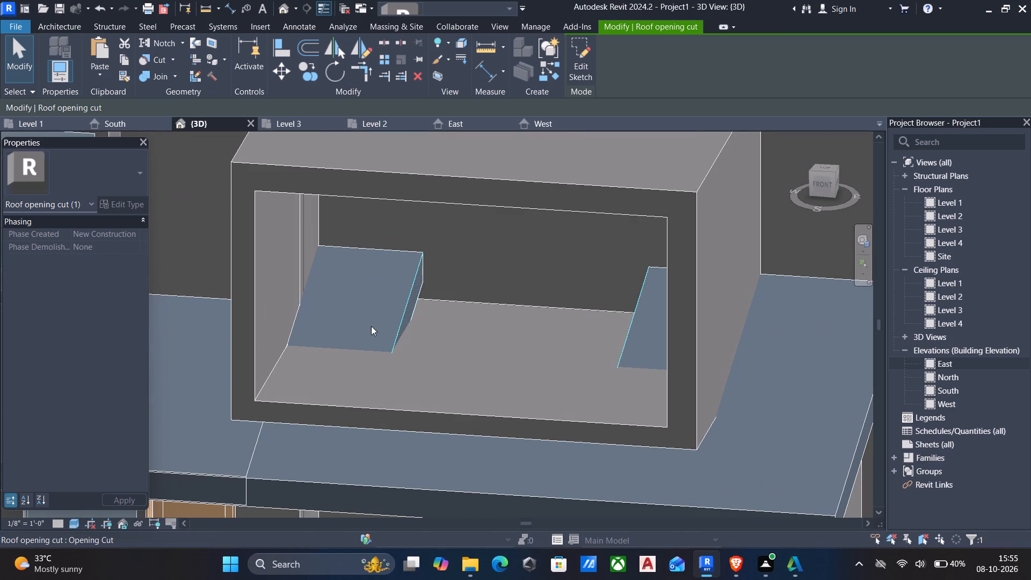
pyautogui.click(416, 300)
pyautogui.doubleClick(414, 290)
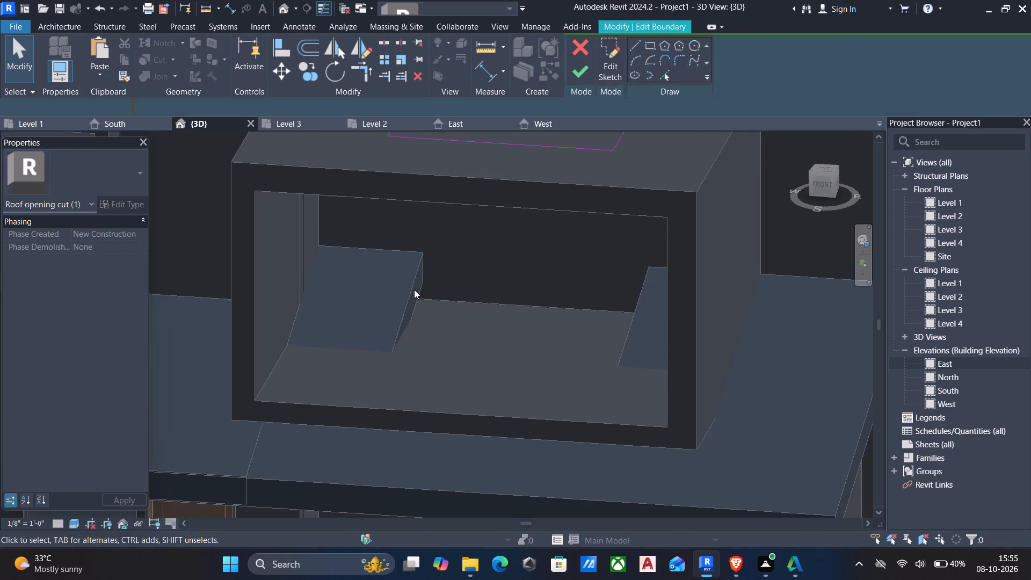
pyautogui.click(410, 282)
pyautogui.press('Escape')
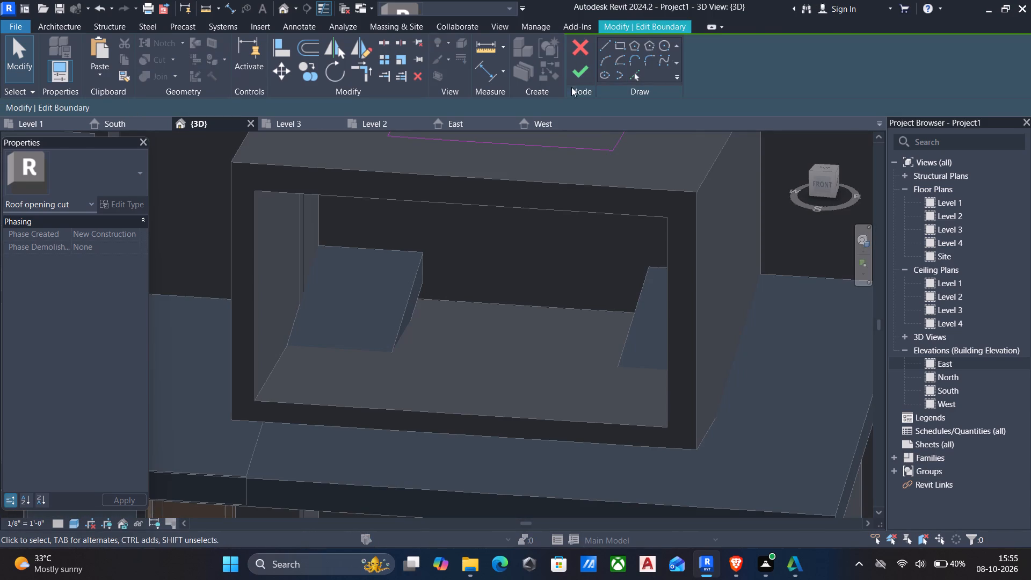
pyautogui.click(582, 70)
# Edit the lower roof opening's boundary, nudging its west edge outward until the sketch is about 11'-8" wide.
pyautogui.scroll(-5, 541, 214)
pyautogui.moveTo(541, 286); pyautogui.dragTo(535, 321, button='middle')
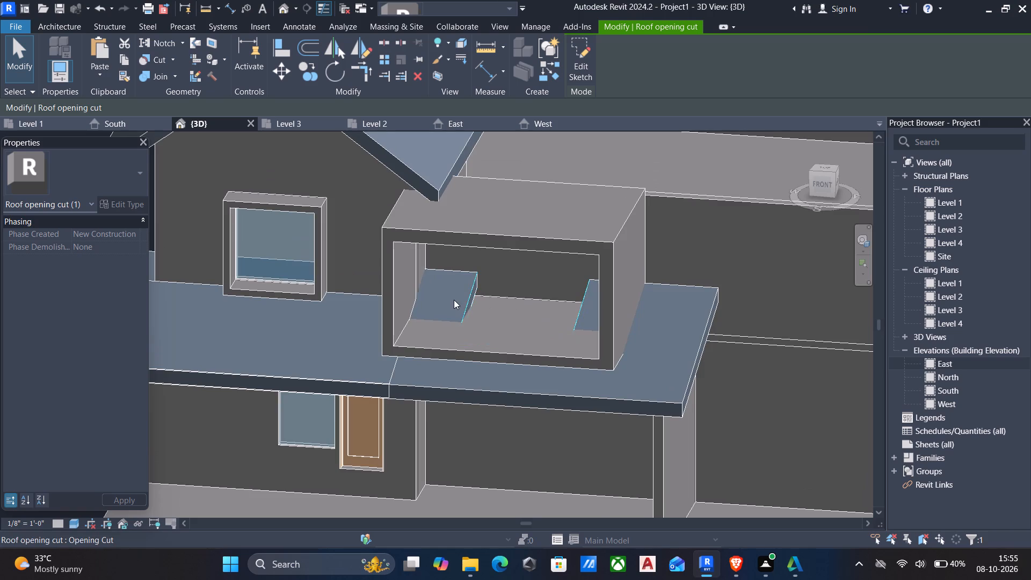
pyautogui.click(467, 296)
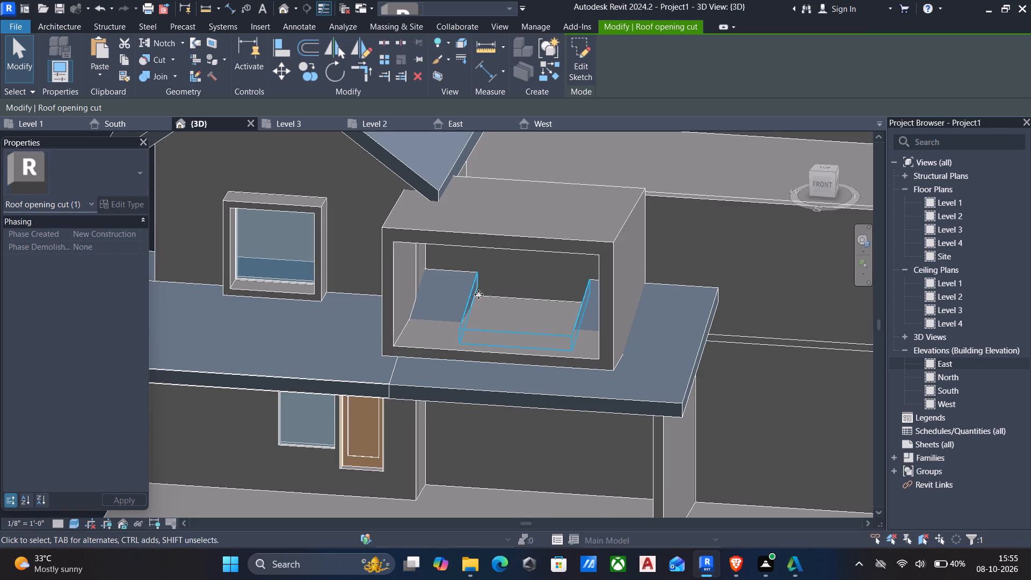
pyautogui.doubleClick(478, 293)
pyautogui.scroll(-2, 463, 302)
pyautogui.moveTo(463, 318); pyautogui.dragTo(487, 439, button='middle')
pyautogui.scroll(2, 530, 381)
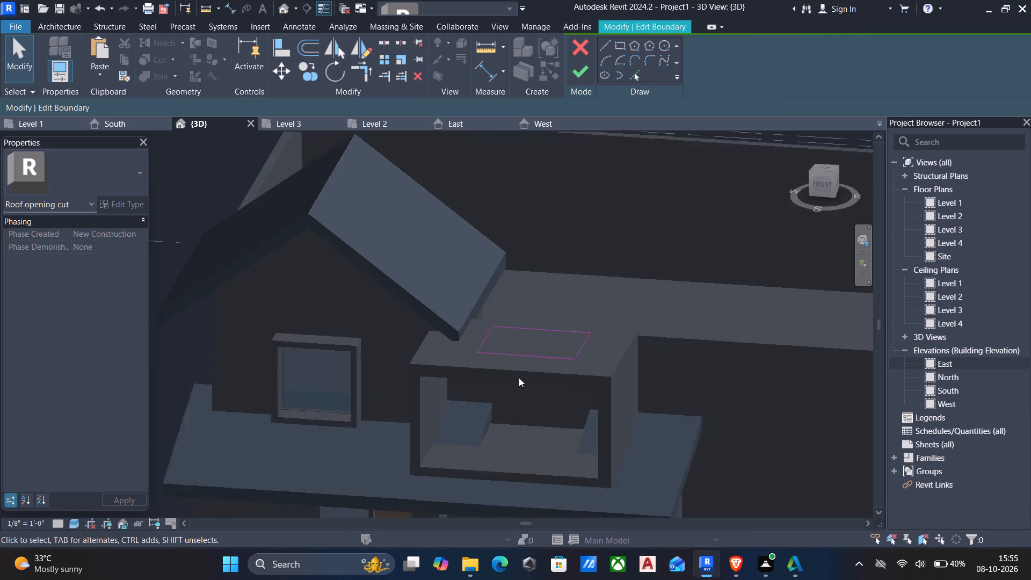
pyautogui.scroll(2, 519, 378)
pyautogui.click(471, 320)
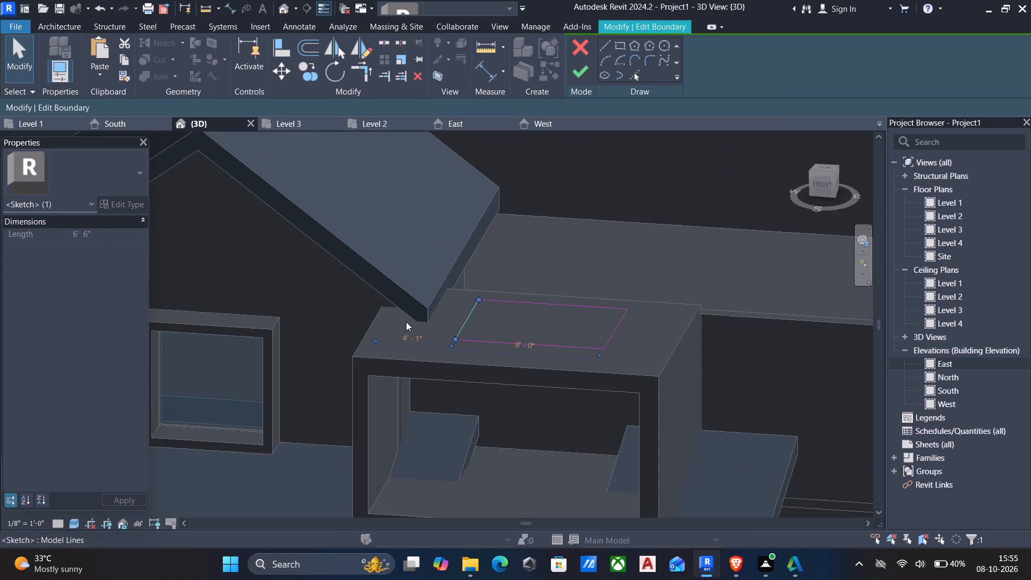
pyautogui.press('Left')
pyautogui.press('Left')
pyautogui.press('Left')
pyautogui.press('Left')
pyautogui.press('Left')
pyautogui.press('Left')
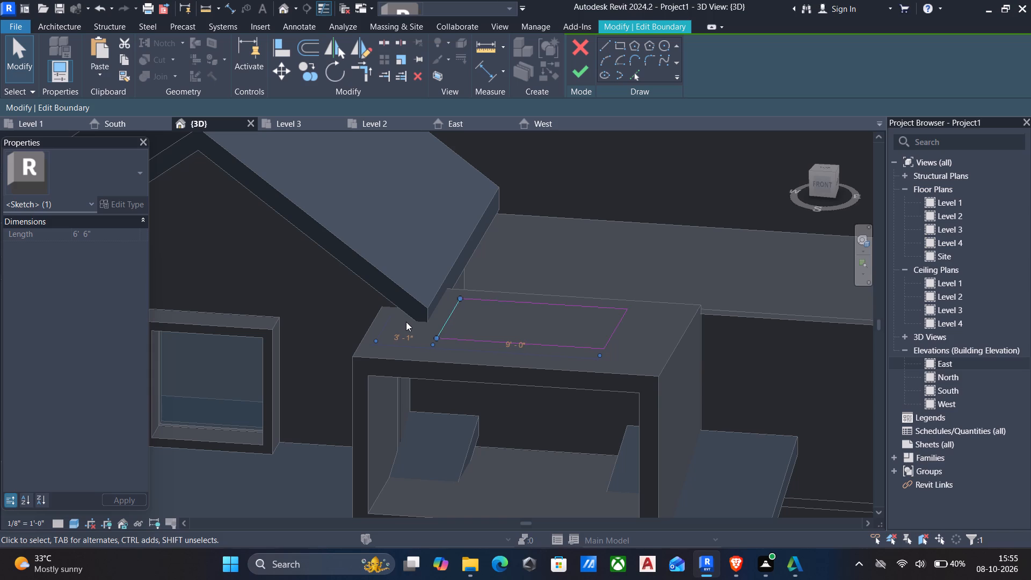
pyautogui.press('Left')
pyautogui.press('Left')
pyautogui.press('Left')
pyautogui.press('Left')
pyautogui.press('Left')
pyautogui.press('Left')
pyautogui.press('Left')
pyautogui.press('Left')
pyautogui.press('Left')
pyautogui.press('Left')
pyautogui.press('Left')
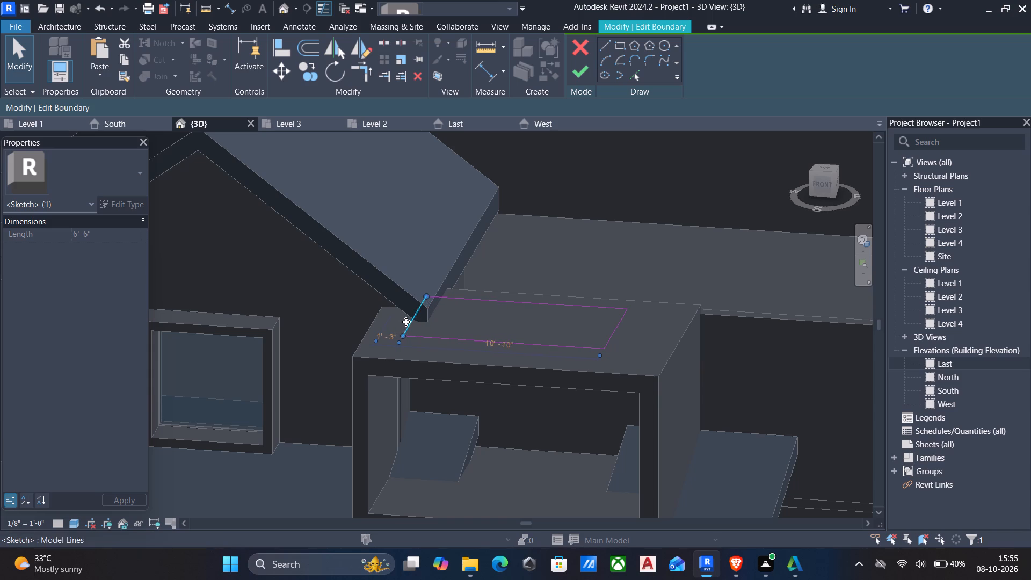
pyautogui.press('Left')
pyautogui.press('Left')
pyautogui.press('Left')
pyautogui.press('Left')
pyautogui.press('Left')
# Fine-tune the boundary's west edge beside the frame's inner west face, bringing the sketch width to about 11'-7".
pyautogui.scroll(-3, 389, 329)
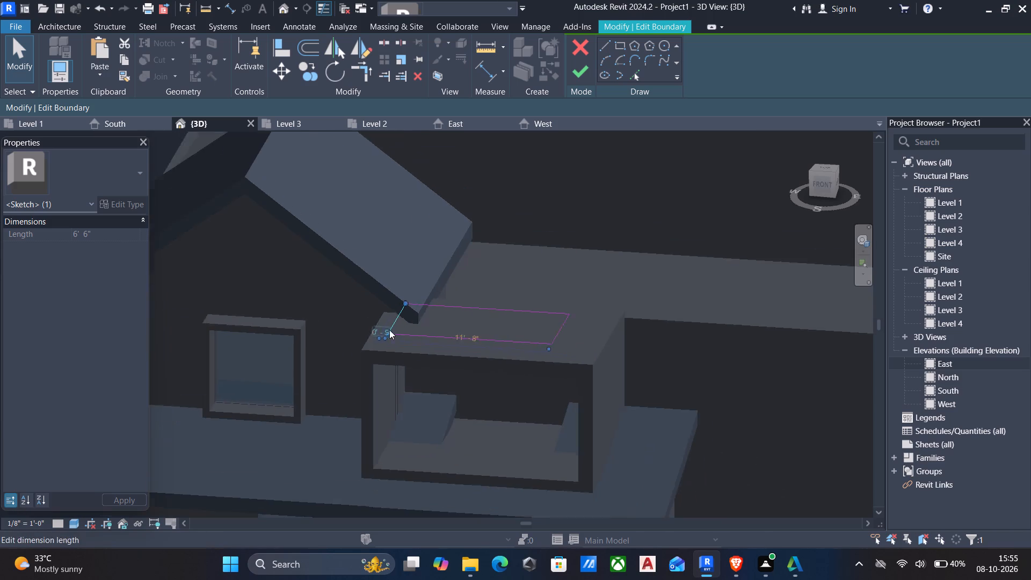
pyautogui.keyDown('shift'); pyautogui.moveTo(389, 330); pyautogui.dragTo(451, 286, button='middle'); pyautogui.keyUp('shift')
pyautogui.scroll(5, 446, 286)
pyautogui.moveTo(347, 347); pyautogui.dragTo(332, 341, button='middle')
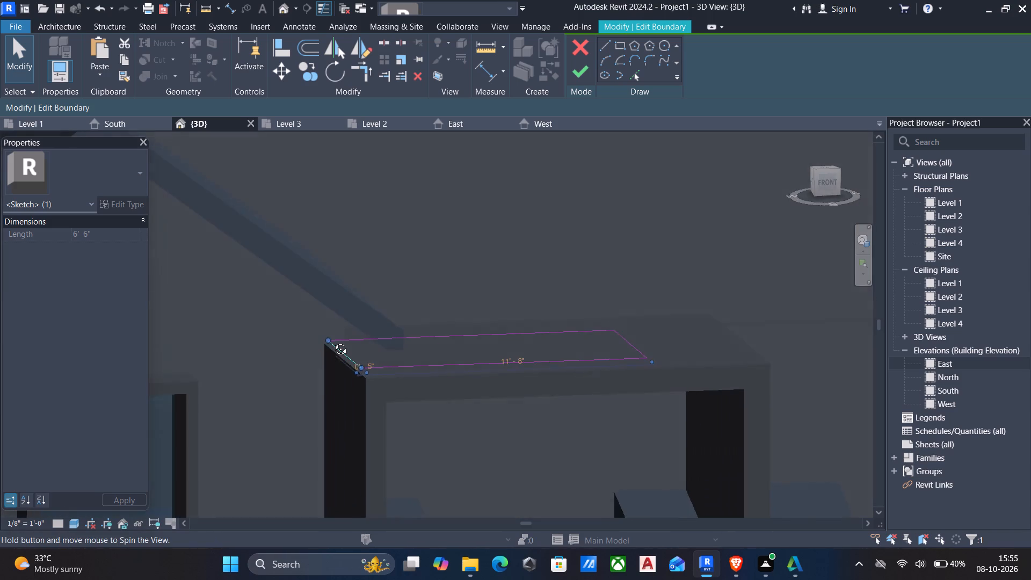
pyautogui.moveTo(332, 341); pyautogui.dragTo(320, 338, button='middle')
pyautogui.click(824, 181)
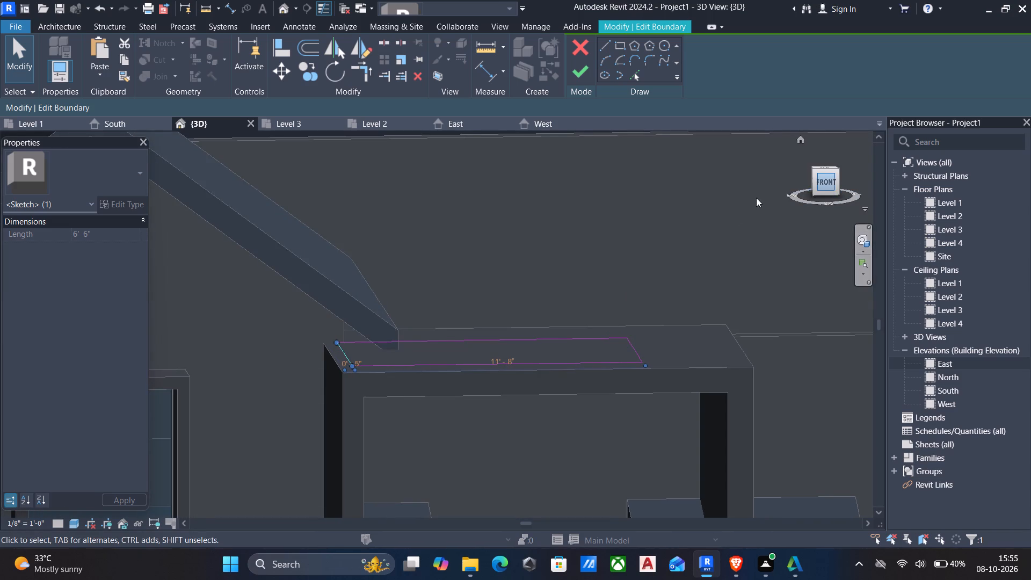
pyautogui.scroll(4, 418, 308)
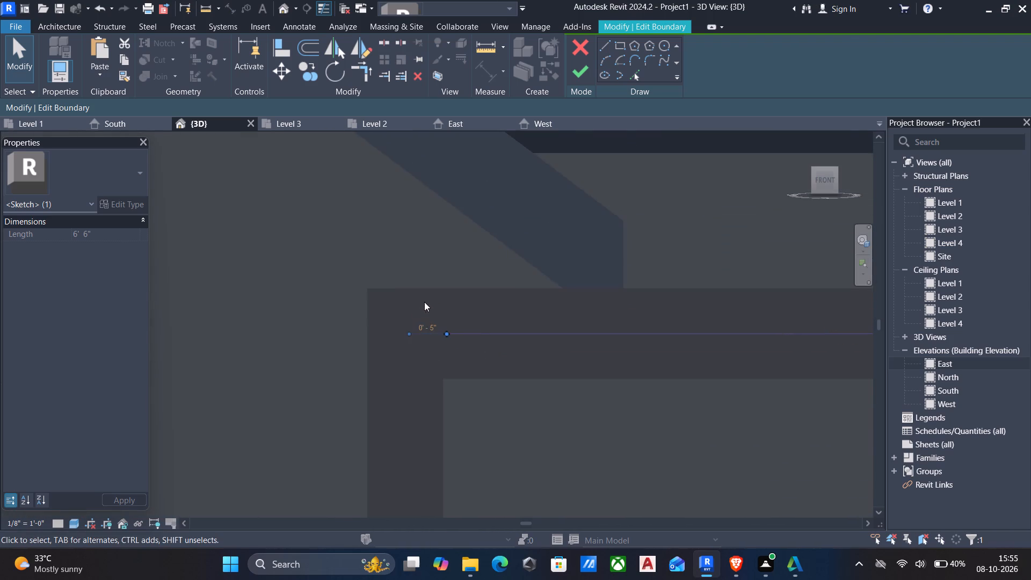
pyautogui.scroll(-4, 449, 301)
pyautogui.press('Right')
pyautogui.press('Right')
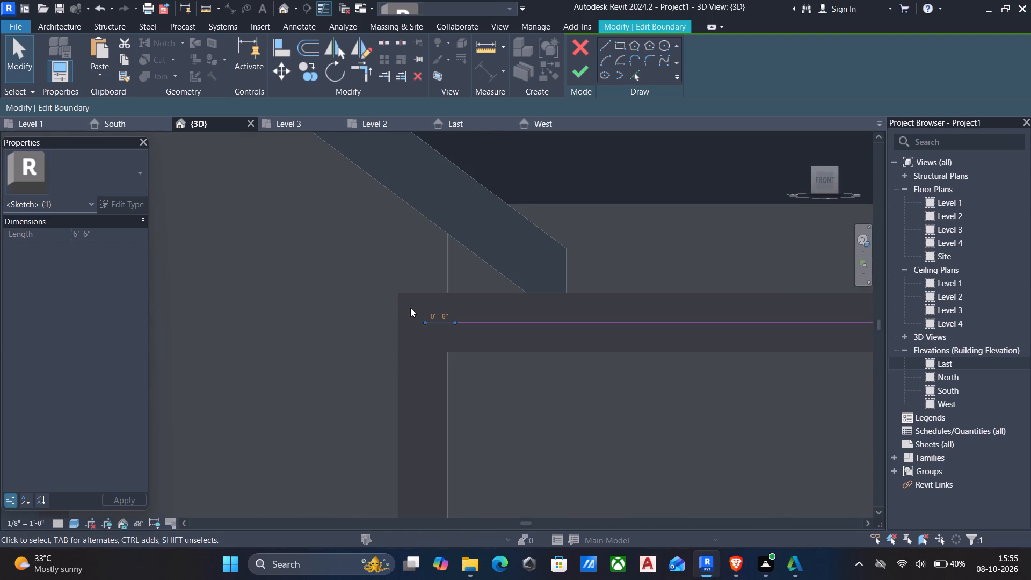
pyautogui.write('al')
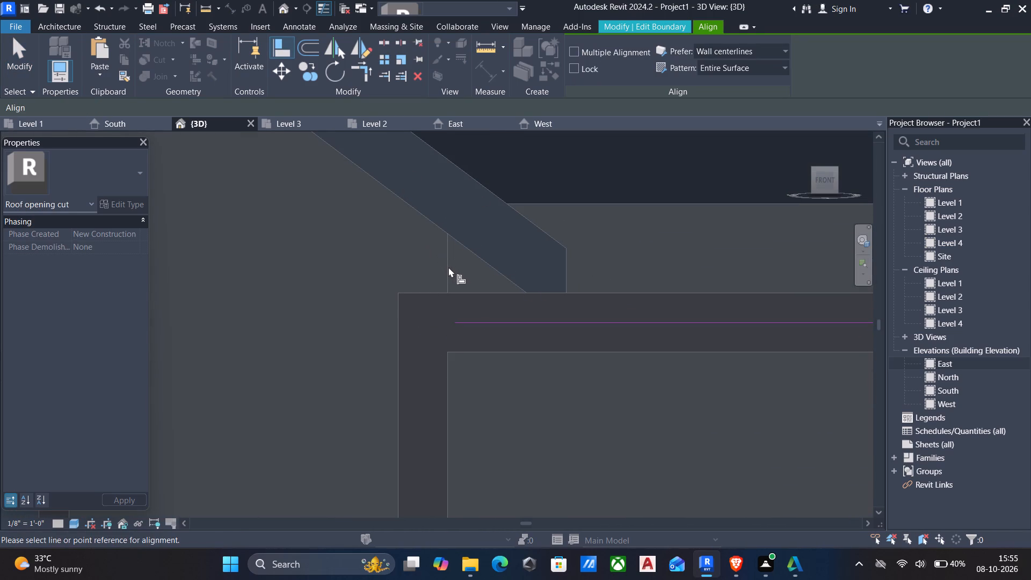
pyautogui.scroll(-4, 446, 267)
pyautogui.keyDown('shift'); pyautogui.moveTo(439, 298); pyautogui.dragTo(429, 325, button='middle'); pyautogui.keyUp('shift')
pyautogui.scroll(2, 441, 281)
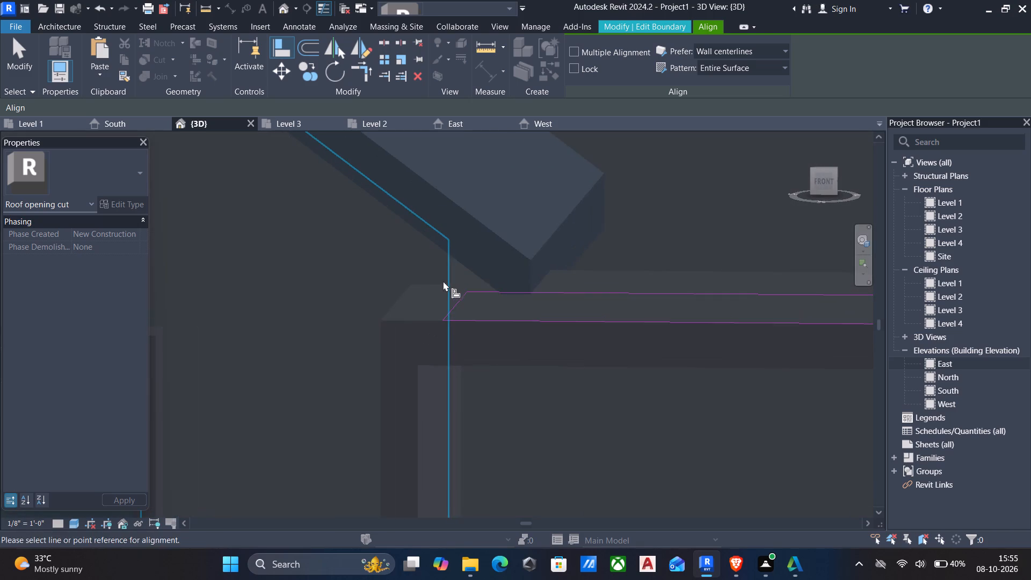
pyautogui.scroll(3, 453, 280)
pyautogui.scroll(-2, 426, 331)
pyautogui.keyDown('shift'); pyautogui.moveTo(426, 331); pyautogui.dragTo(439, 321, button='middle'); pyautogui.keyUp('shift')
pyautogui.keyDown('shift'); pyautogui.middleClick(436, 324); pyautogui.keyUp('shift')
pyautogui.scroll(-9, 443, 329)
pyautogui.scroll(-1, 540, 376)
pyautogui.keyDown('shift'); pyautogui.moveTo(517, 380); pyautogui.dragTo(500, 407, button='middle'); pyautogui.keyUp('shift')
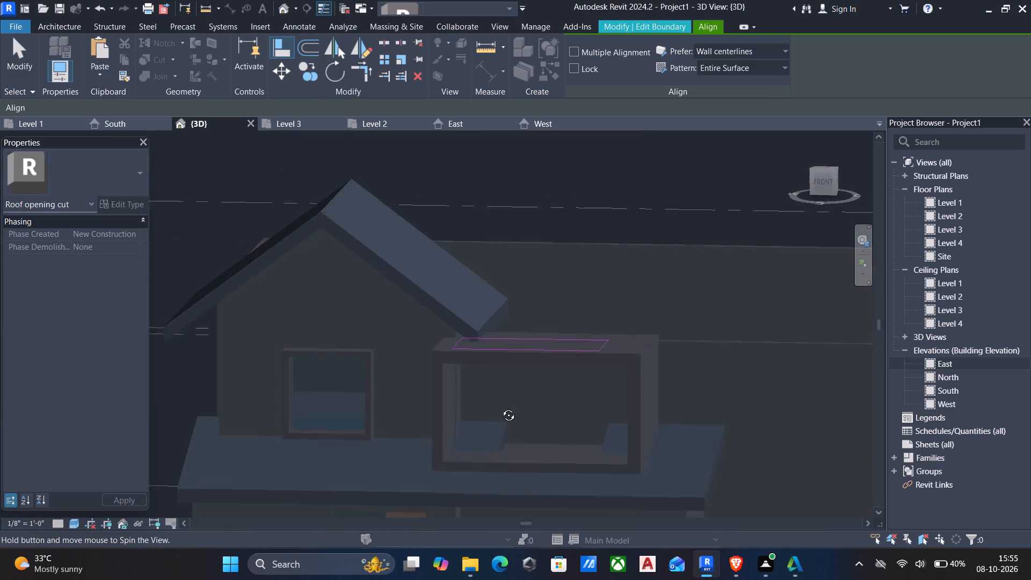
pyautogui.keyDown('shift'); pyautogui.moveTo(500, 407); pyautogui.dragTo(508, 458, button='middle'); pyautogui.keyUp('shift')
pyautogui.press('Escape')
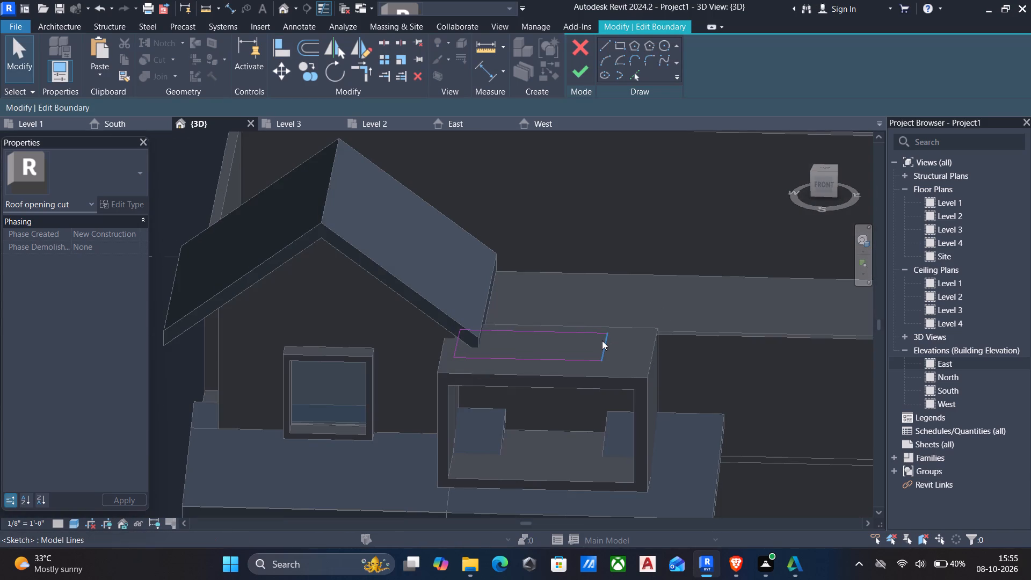
# Nudge the opening boundary's east edge outward toward the frame's east side until the sketch is about 15'-4" wide.
pyautogui.click(605, 345)
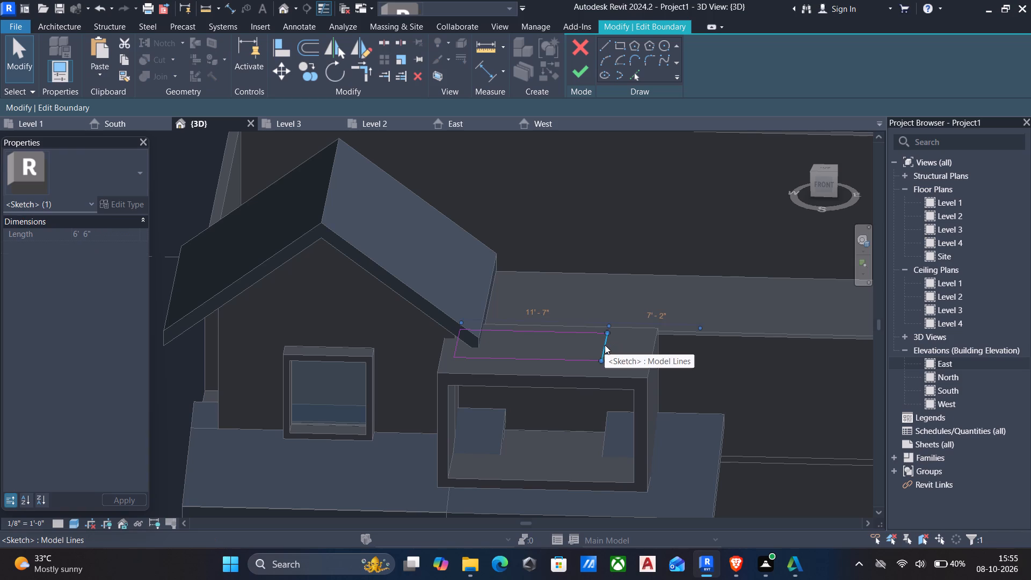
pyautogui.press('Right')
pyautogui.press('Right')
pyautogui.press('Right')
pyautogui.press('Right')
pyautogui.press('Right')
pyautogui.press('Right')
pyautogui.press('Right')
pyautogui.press('Right')
pyautogui.press('Right')
pyautogui.press('Right')
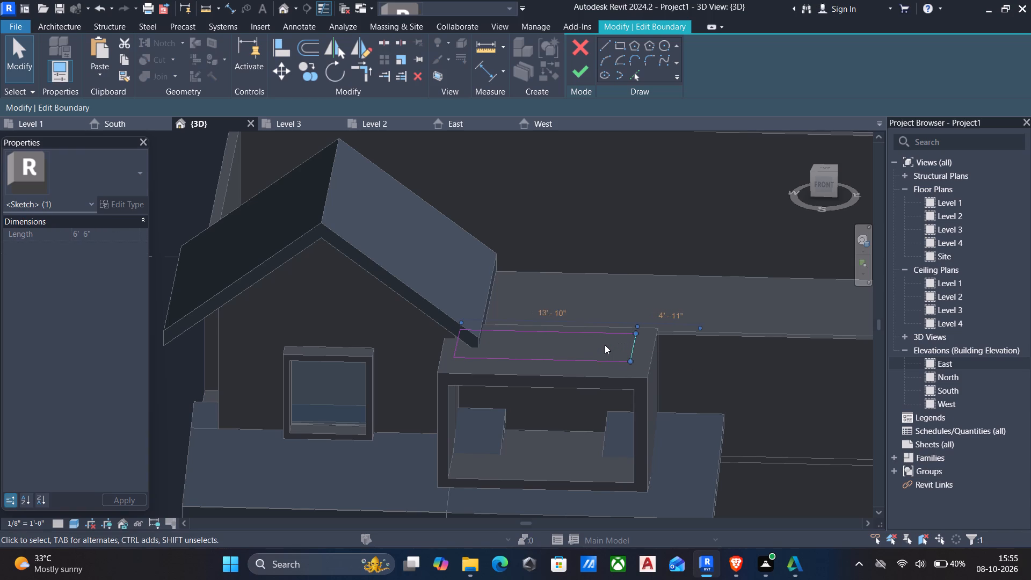
pyautogui.press('Right')
pyautogui.press('Right')
pyautogui.press('Right')
pyautogui.press('Right')
pyautogui.press('Right')
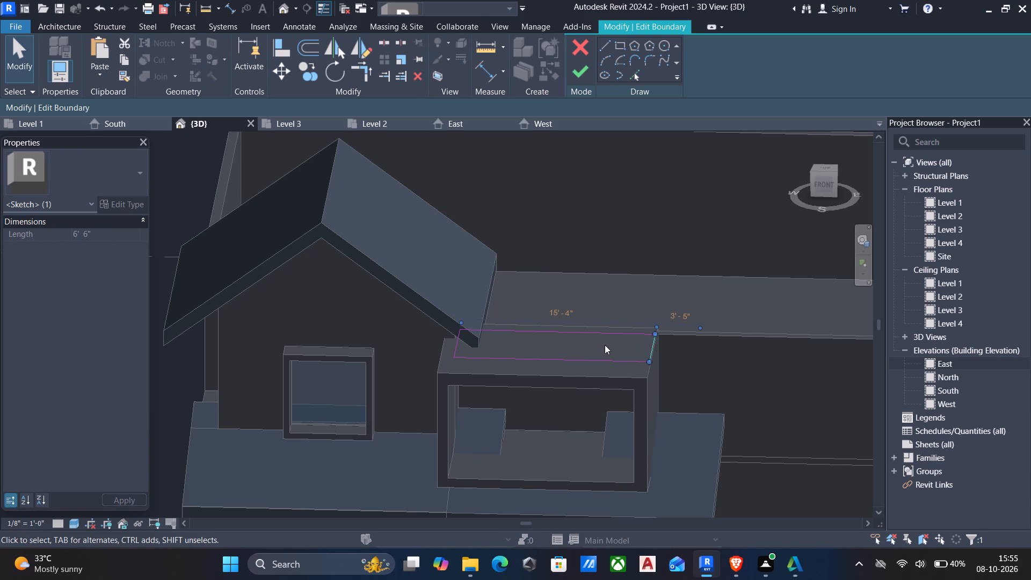
# Nudge the opening boundary's front edge toward the front of the box frame until the sketch is about 10'-3" deep.
pyautogui.click(575, 358)
pyautogui.press('Down')
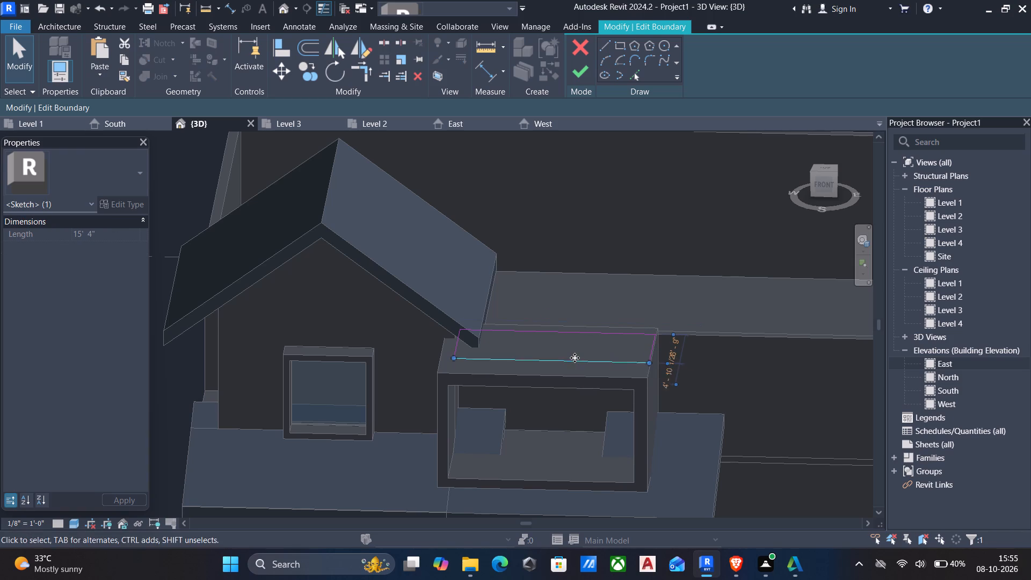
pyautogui.press('Down')
pyautogui.press('Down')
pyautogui.press('Down')
pyautogui.press('Down')
pyautogui.press('Down')
pyautogui.press('Down')
pyautogui.press('Down')
pyautogui.press('Down')
pyautogui.press('Down')
pyautogui.press('Down')
pyautogui.press('Down')
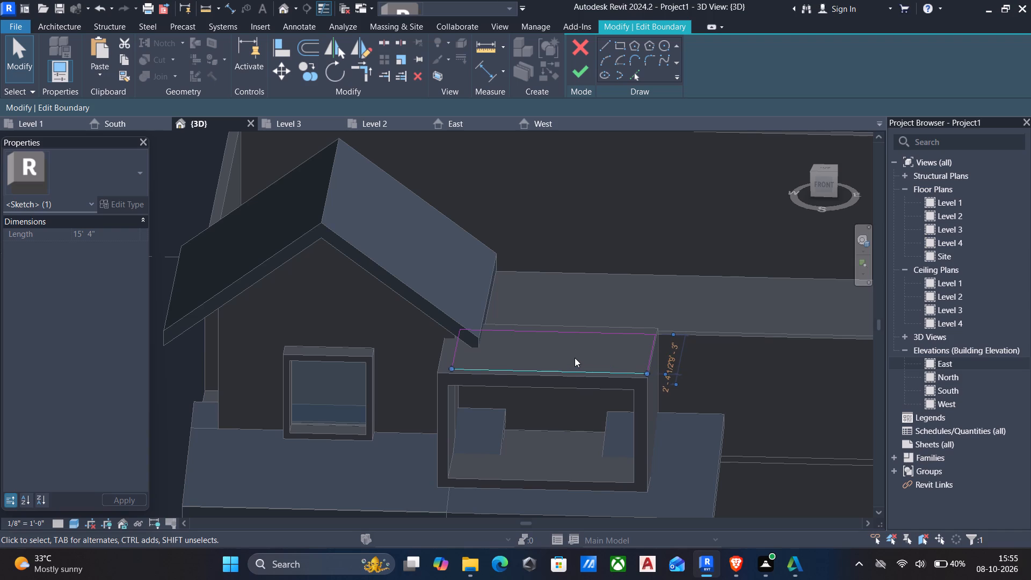
pyautogui.press('Down')
pyautogui.press('Down')
pyautogui.press('Down')
# Nudge the opening boundary's rear edge back toward the house until the sketch is about 11'-9" deep, and finish the boundary edit.
pyautogui.click(572, 329)
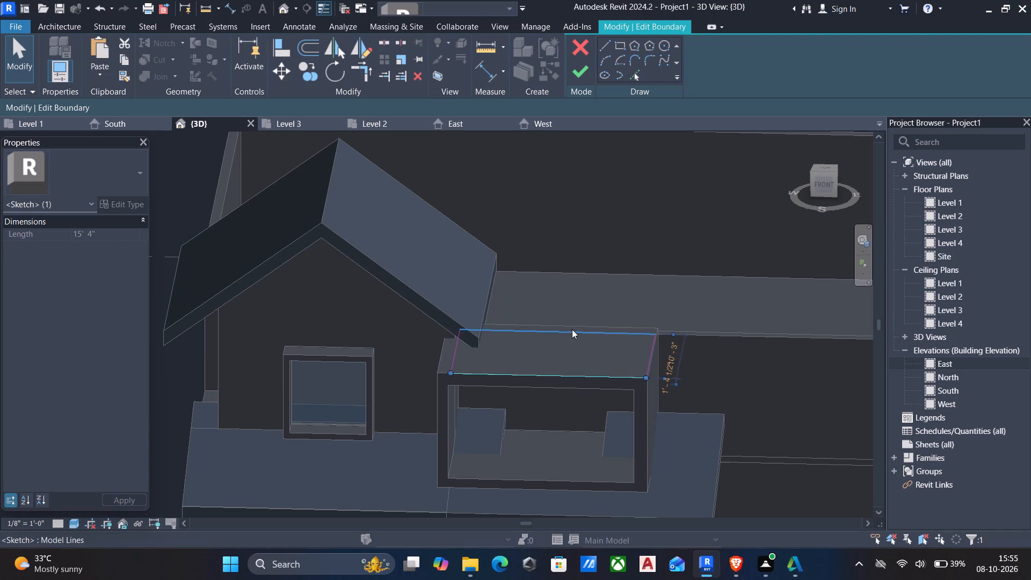
pyautogui.press('Up')
pyautogui.press('Up')
pyautogui.press('Up')
pyautogui.press('Up')
pyautogui.press('Up')
pyautogui.press('Up')
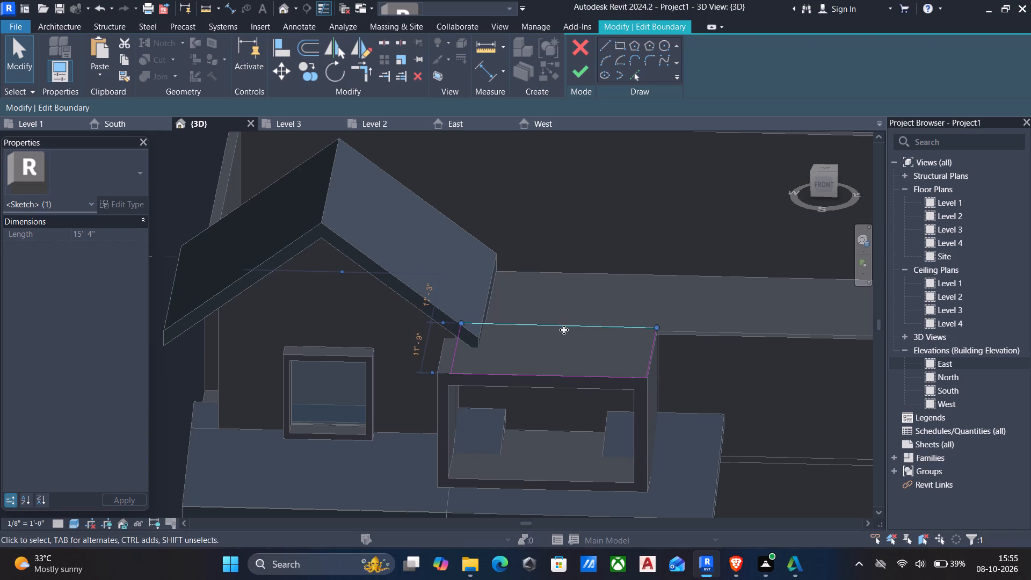
pyautogui.click(583, 73)
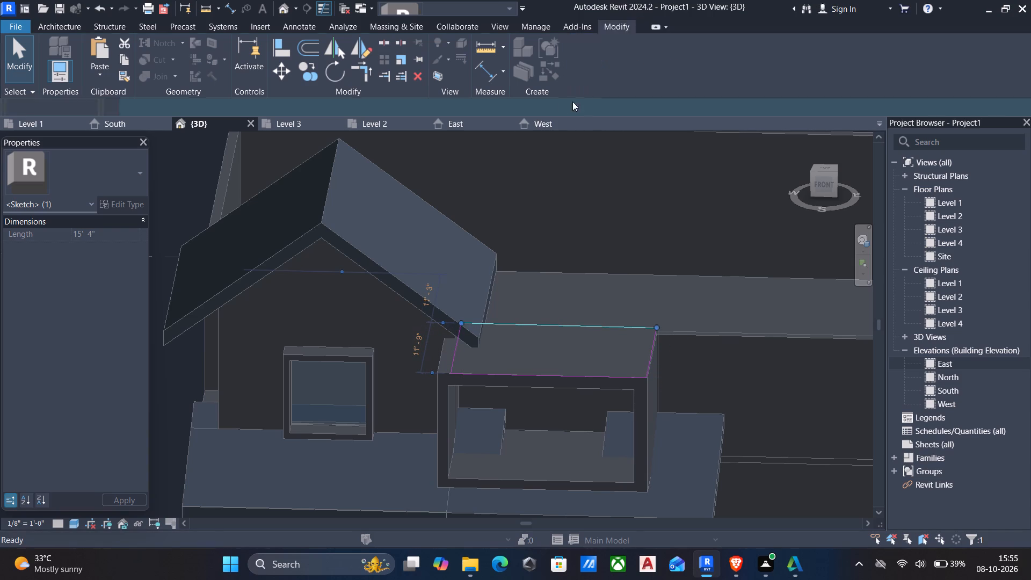
# Examine the enlarged roof opening around the box frame from several sides and from below.
pyautogui.scroll(-5, 531, 263)
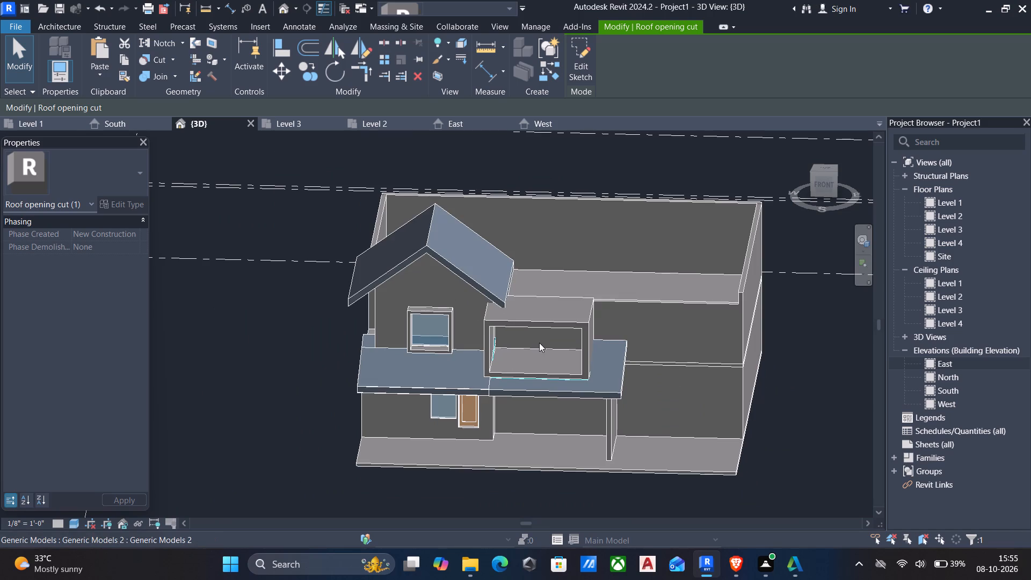
pyautogui.keyDown('shift'); pyautogui.moveTo(525, 347); pyautogui.dragTo(438, 378, button='middle'); pyautogui.keyUp('shift')
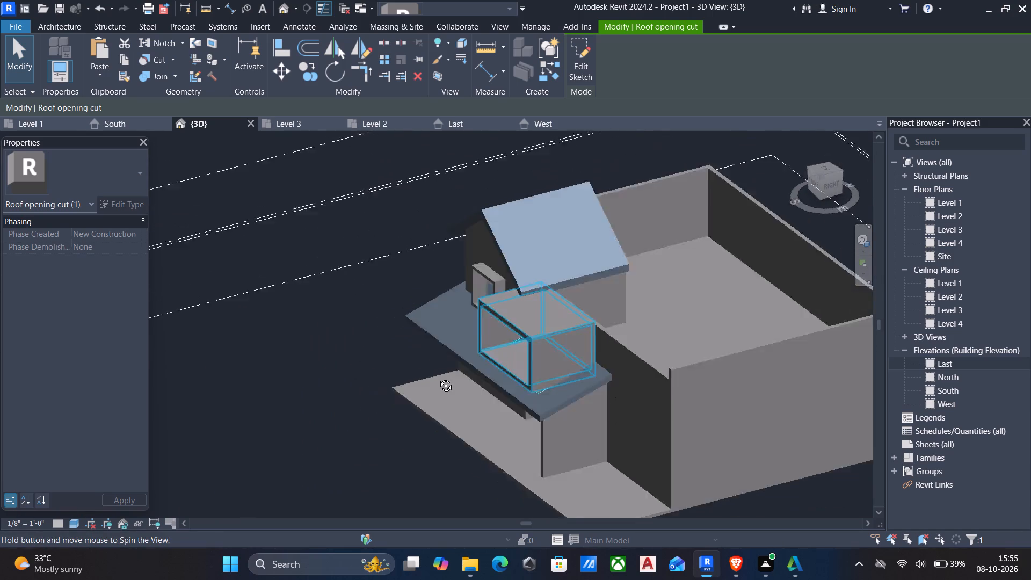
pyautogui.keyDown('shift'); pyautogui.moveTo(438, 378); pyautogui.dragTo(479, 352, button='middle'); pyautogui.keyUp('shift')
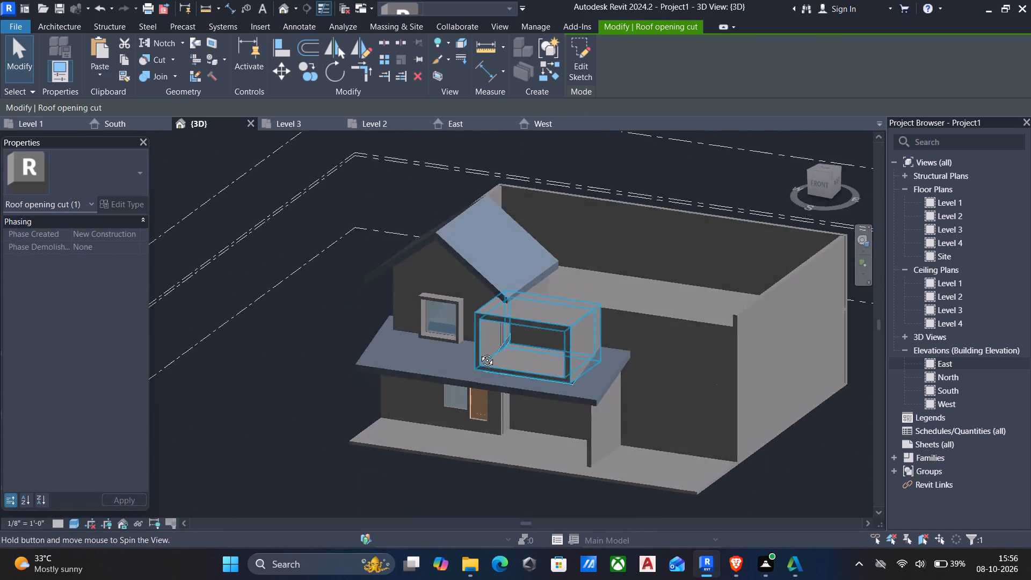
pyautogui.keyDown('shift'); pyautogui.moveTo(479, 352); pyautogui.dragTo(654, 182, button='middle'); pyautogui.keyUp('shift')
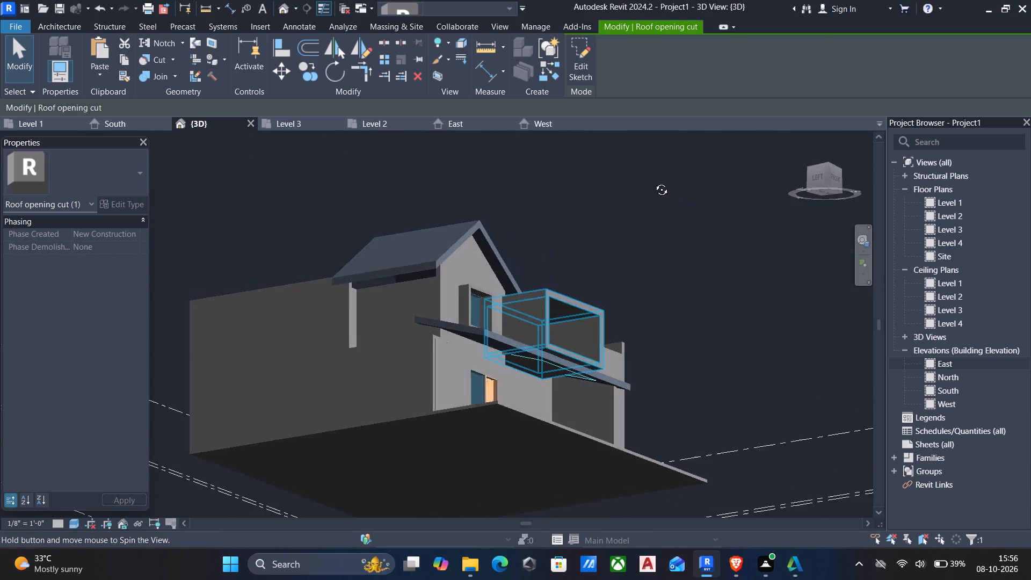
pyautogui.keyDown('shift'); pyautogui.moveTo(654, 182); pyautogui.dragTo(734, 202, button='middle'); pyautogui.keyUp('shift')
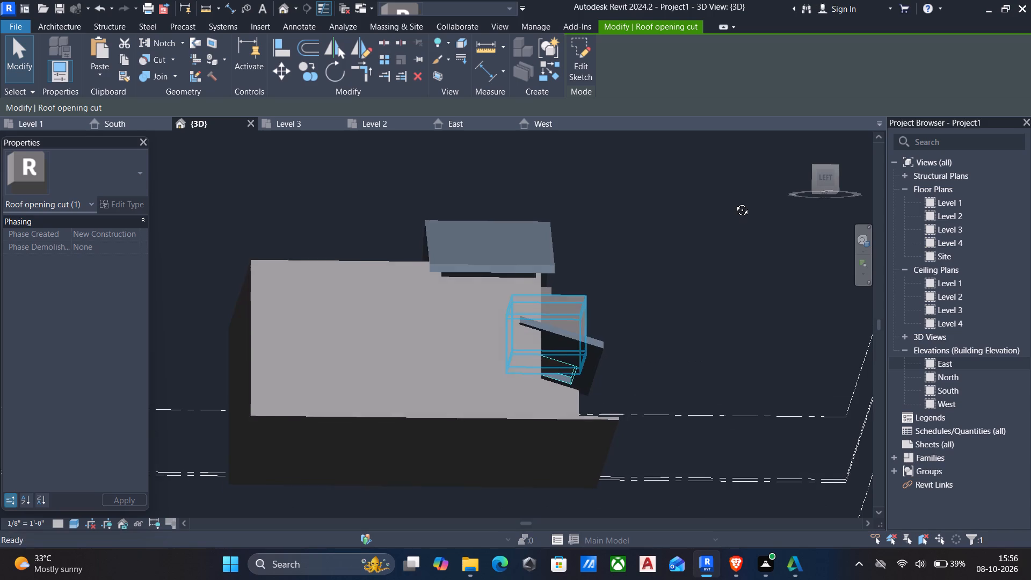
pyautogui.keyDown('shift'); pyautogui.moveTo(734, 202); pyautogui.dragTo(526, 269, button='middle'); pyautogui.keyUp('shift')
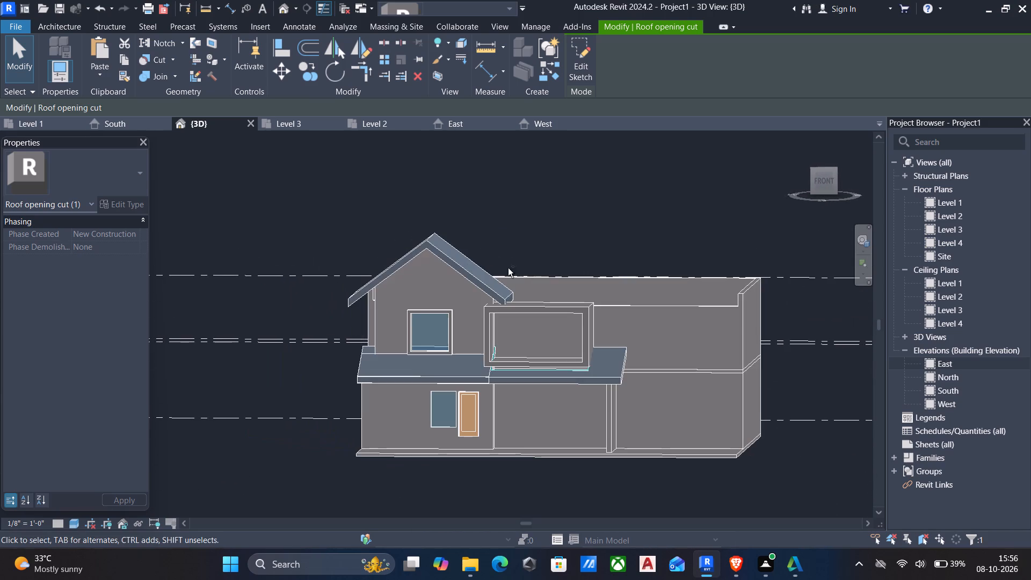
pyautogui.keyDown('shift'); pyautogui.moveTo(489, 275); pyautogui.dragTo(471, 338, button='middle'); pyautogui.keyUp('shift')
pyautogui.scroll(5, 509, 350)
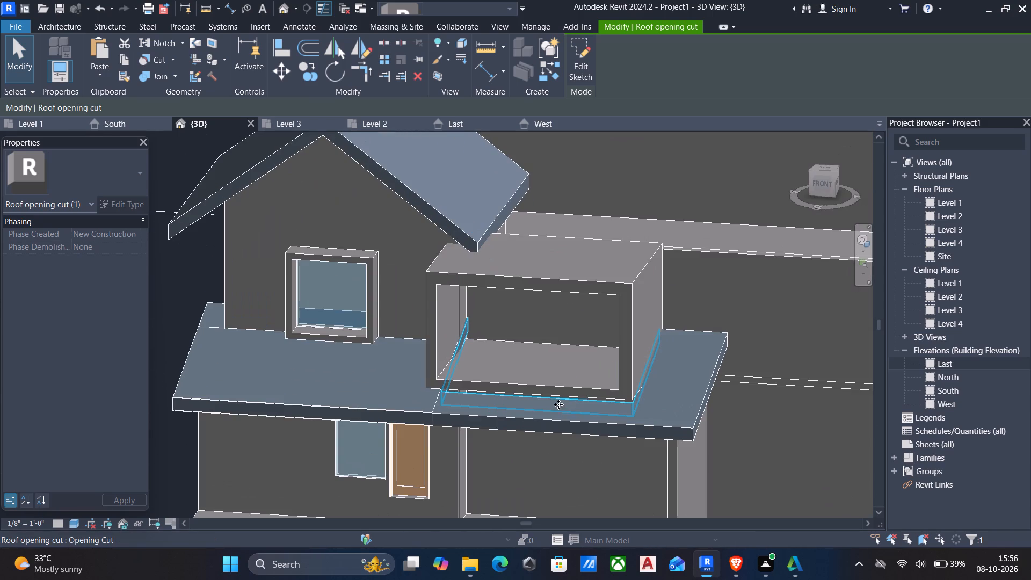
pyautogui.press('Escape')
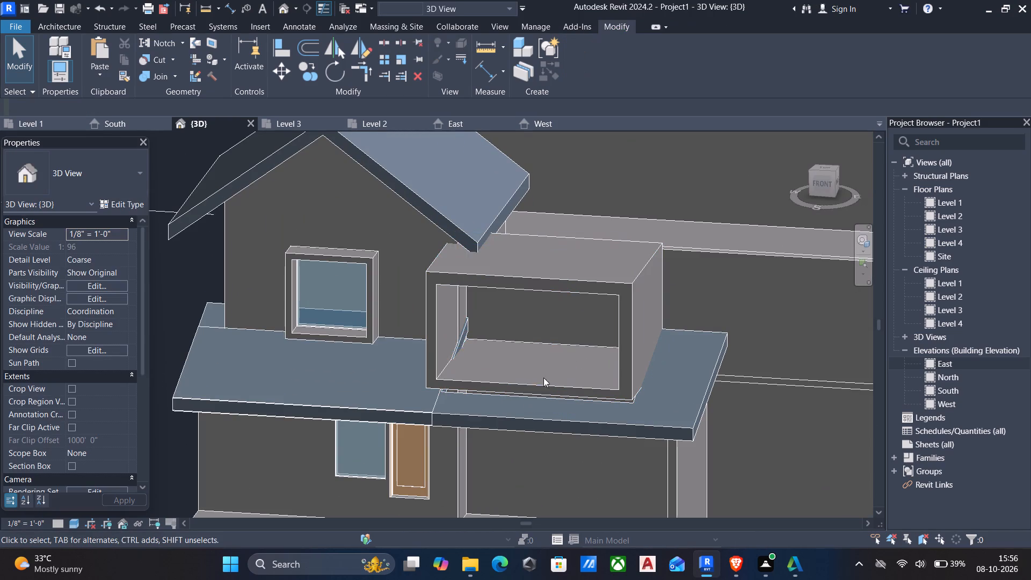
# Stretch the box frame's base down past the opening's front edge and lower its inner bottom face to keep the base thin.
pyautogui.click(542, 383)
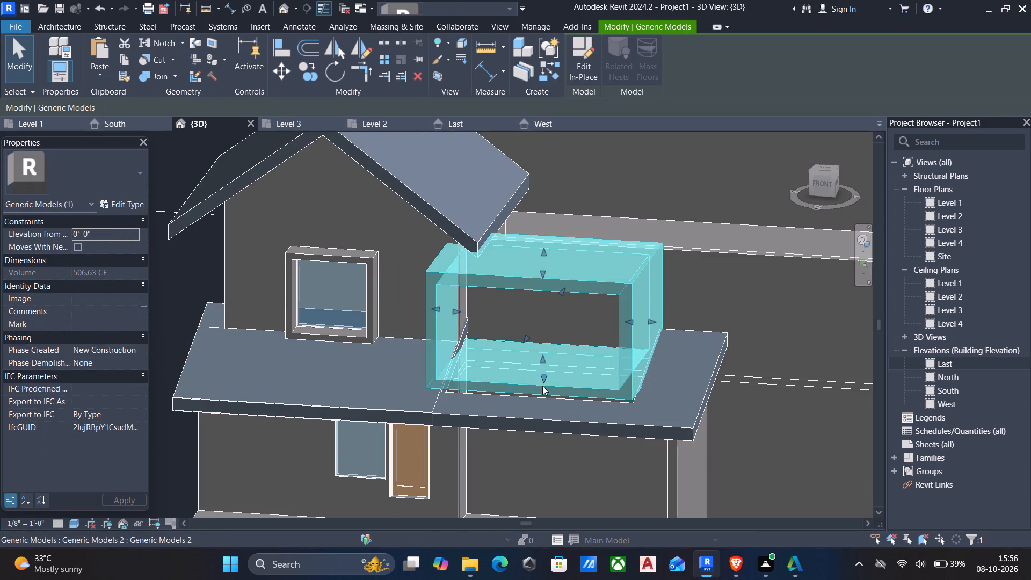
pyautogui.click(819, 187)
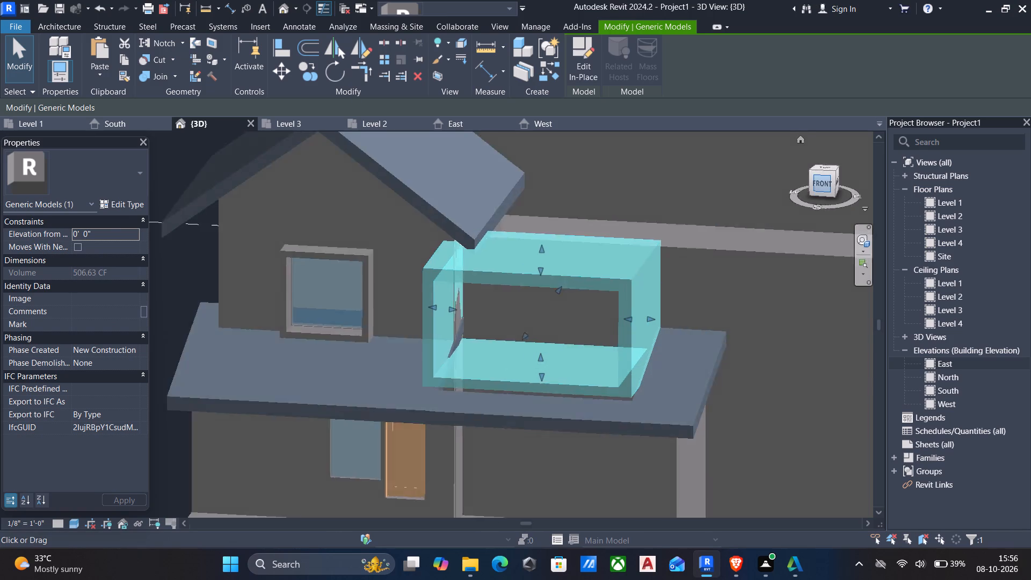
pyautogui.scroll(4, 429, 403)
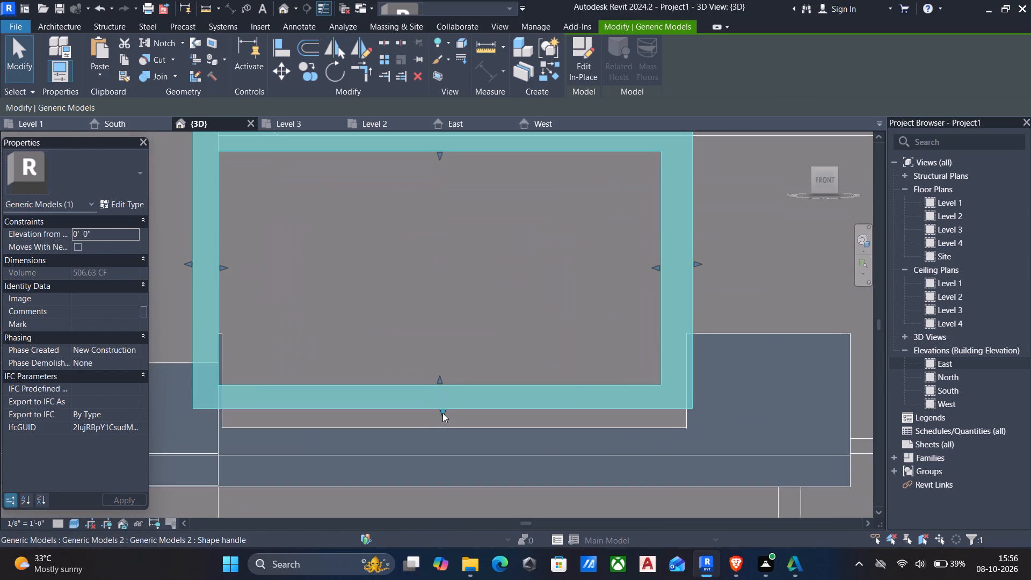
pyautogui.moveTo(442, 410); pyautogui.dragTo(441, 427)
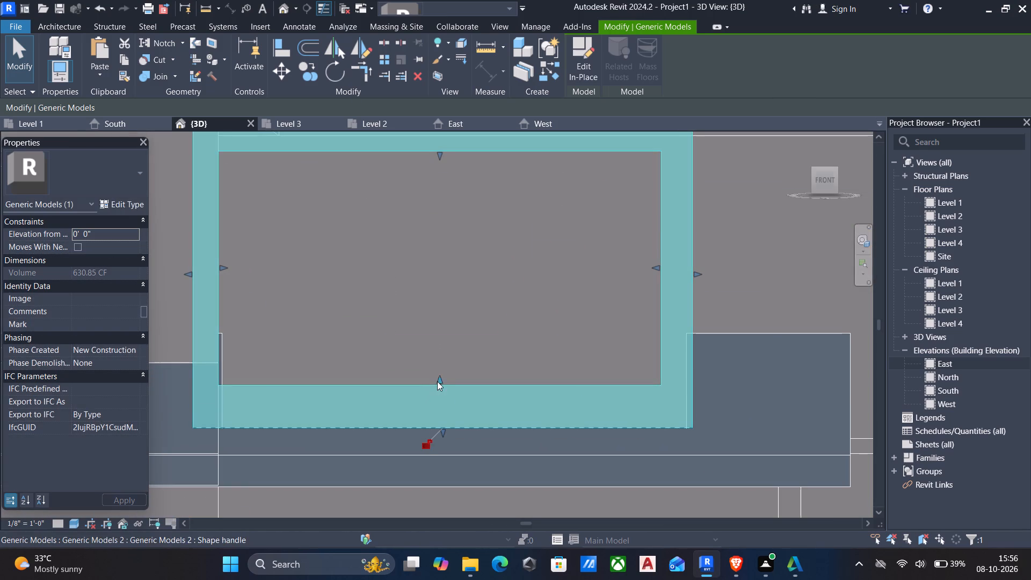
pyautogui.moveTo(439, 378); pyautogui.dragTo(432, 405)
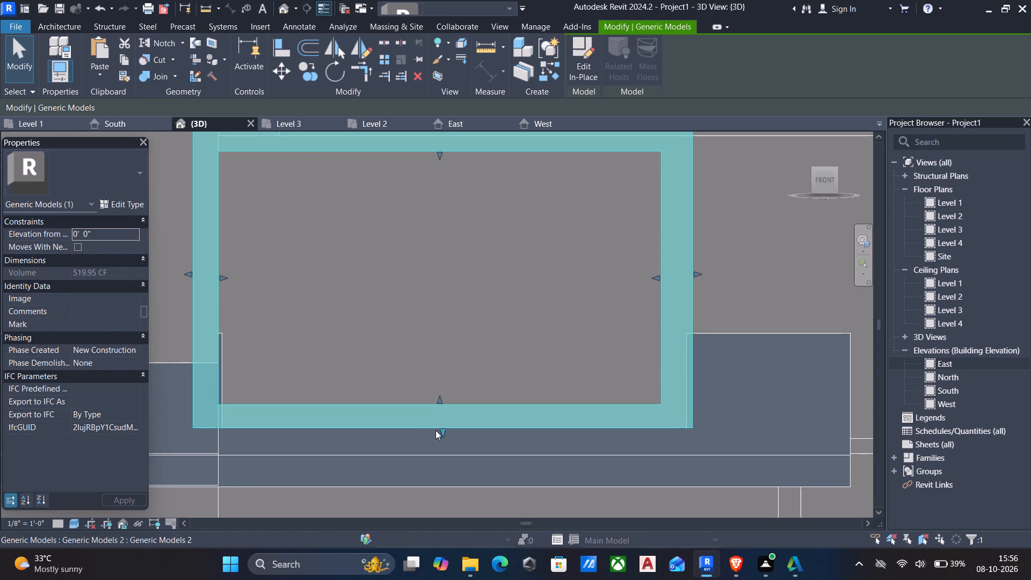
pyautogui.moveTo(438, 430); pyautogui.dragTo(438, 433)
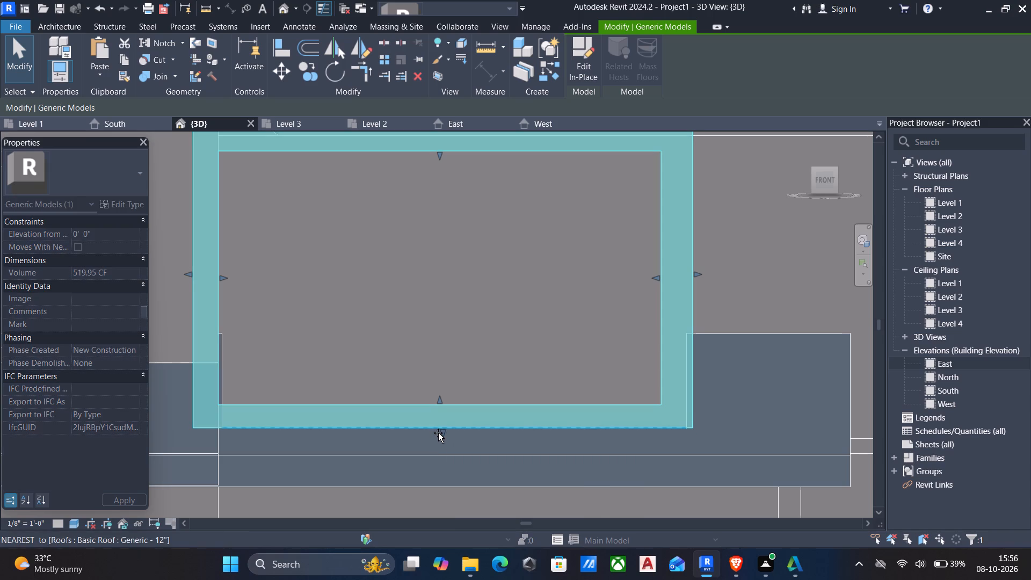
pyautogui.moveTo(438, 433); pyautogui.dragTo(434, 439)
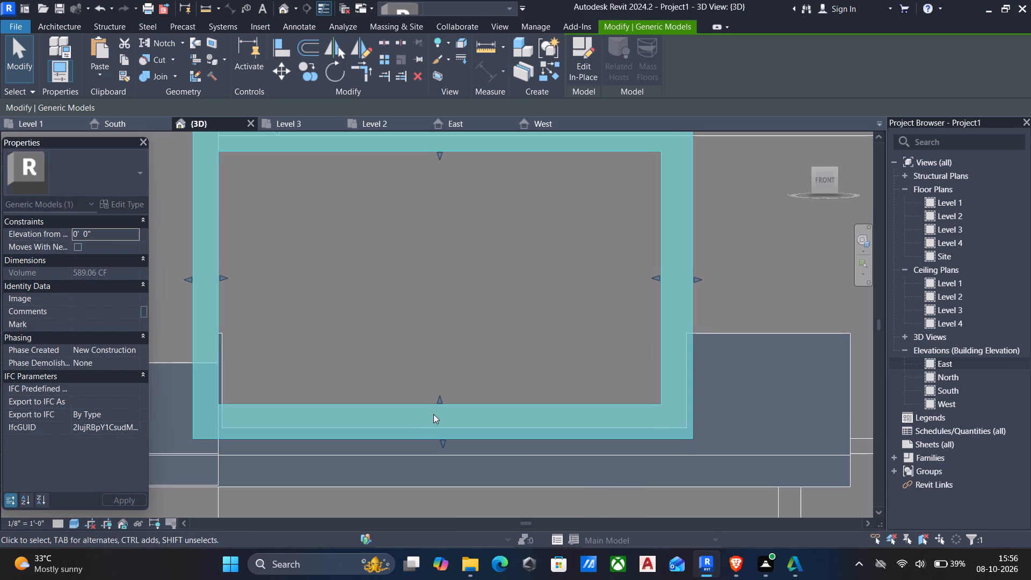
pyautogui.moveTo(441, 398); pyautogui.dragTo(439, 418)
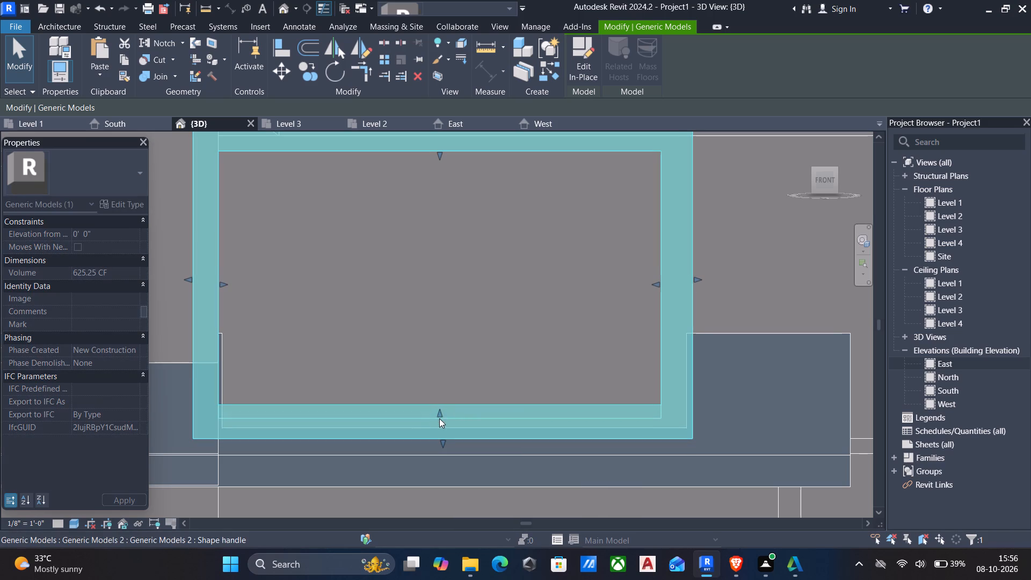
pyautogui.press('Escape')
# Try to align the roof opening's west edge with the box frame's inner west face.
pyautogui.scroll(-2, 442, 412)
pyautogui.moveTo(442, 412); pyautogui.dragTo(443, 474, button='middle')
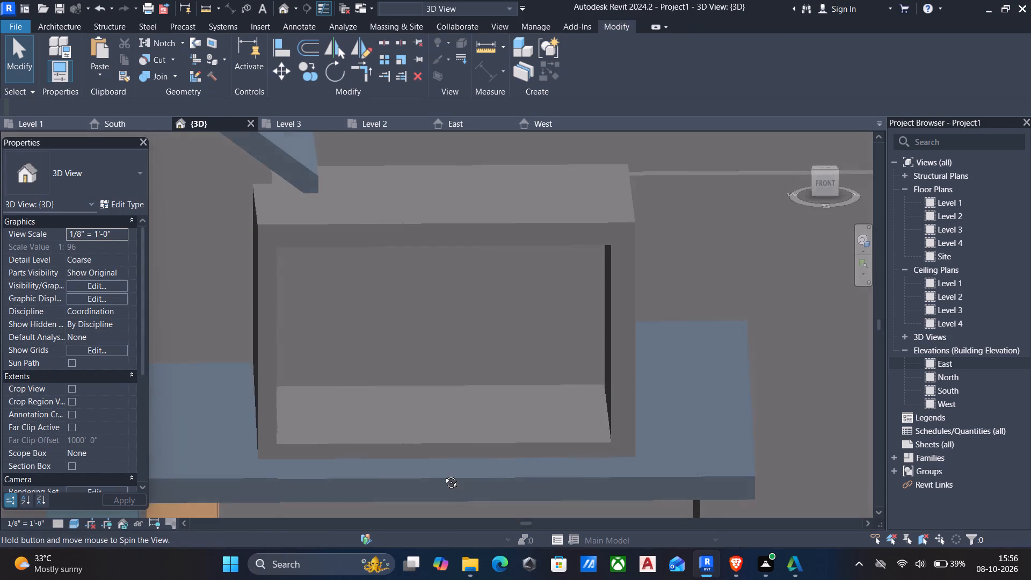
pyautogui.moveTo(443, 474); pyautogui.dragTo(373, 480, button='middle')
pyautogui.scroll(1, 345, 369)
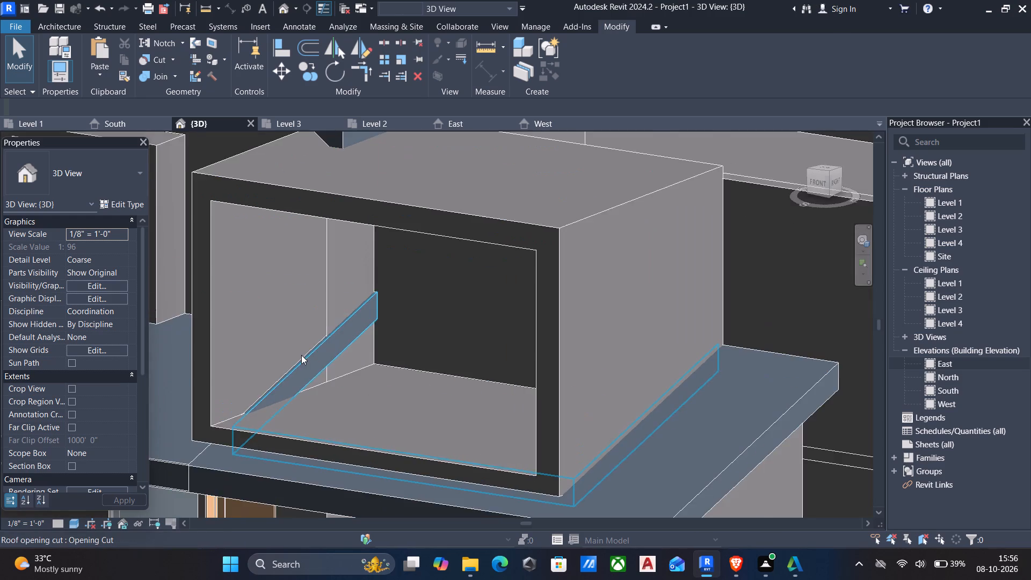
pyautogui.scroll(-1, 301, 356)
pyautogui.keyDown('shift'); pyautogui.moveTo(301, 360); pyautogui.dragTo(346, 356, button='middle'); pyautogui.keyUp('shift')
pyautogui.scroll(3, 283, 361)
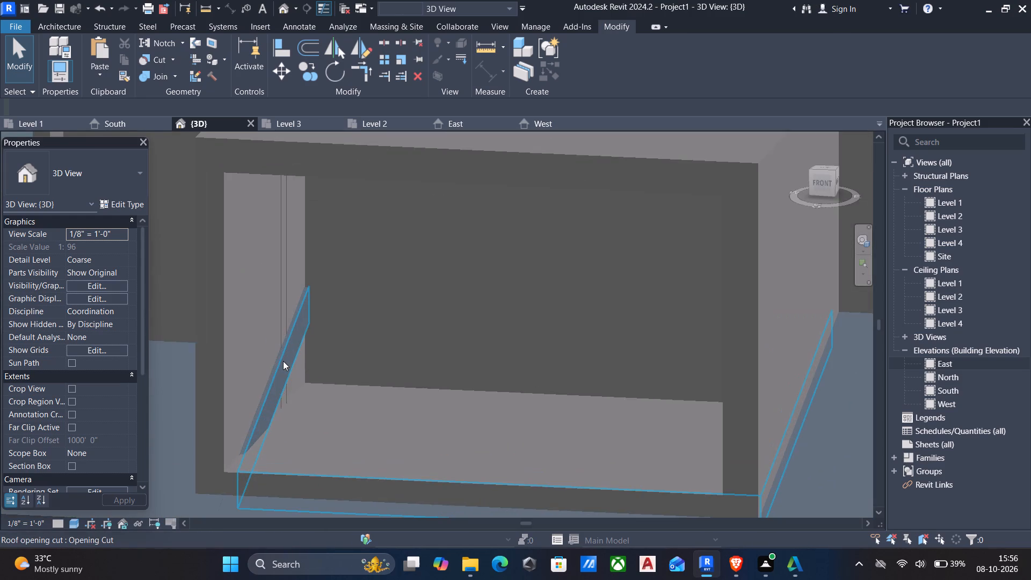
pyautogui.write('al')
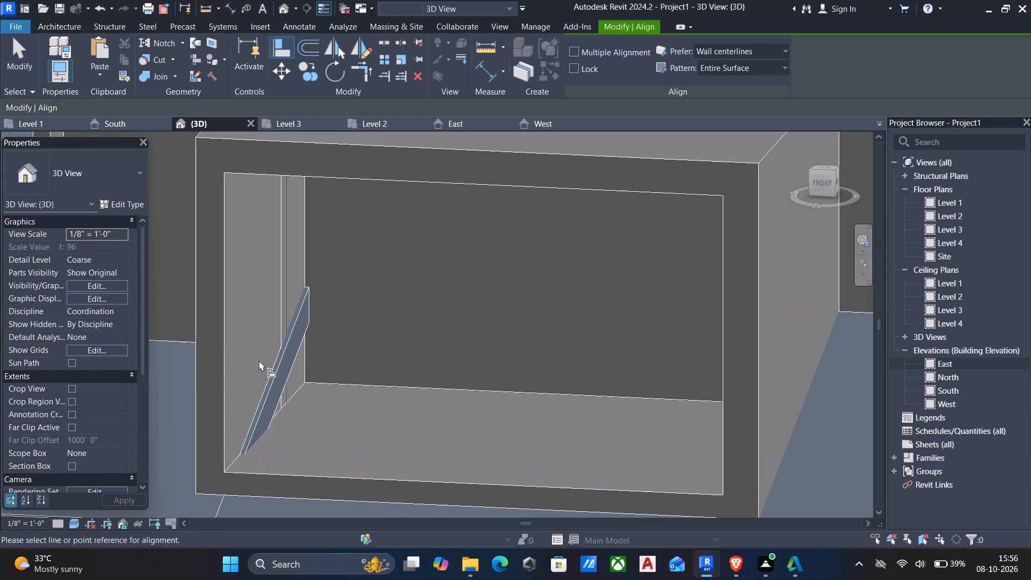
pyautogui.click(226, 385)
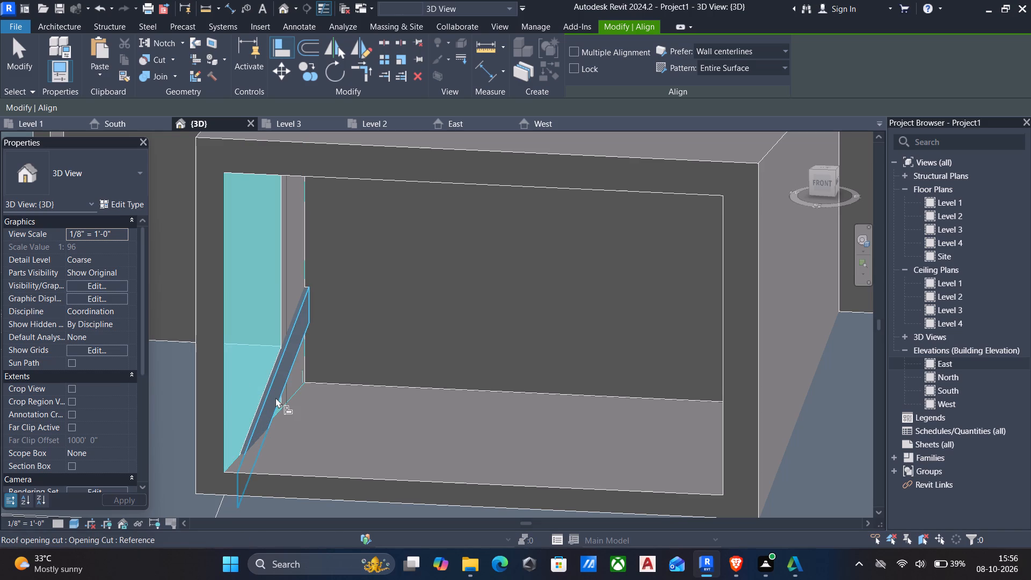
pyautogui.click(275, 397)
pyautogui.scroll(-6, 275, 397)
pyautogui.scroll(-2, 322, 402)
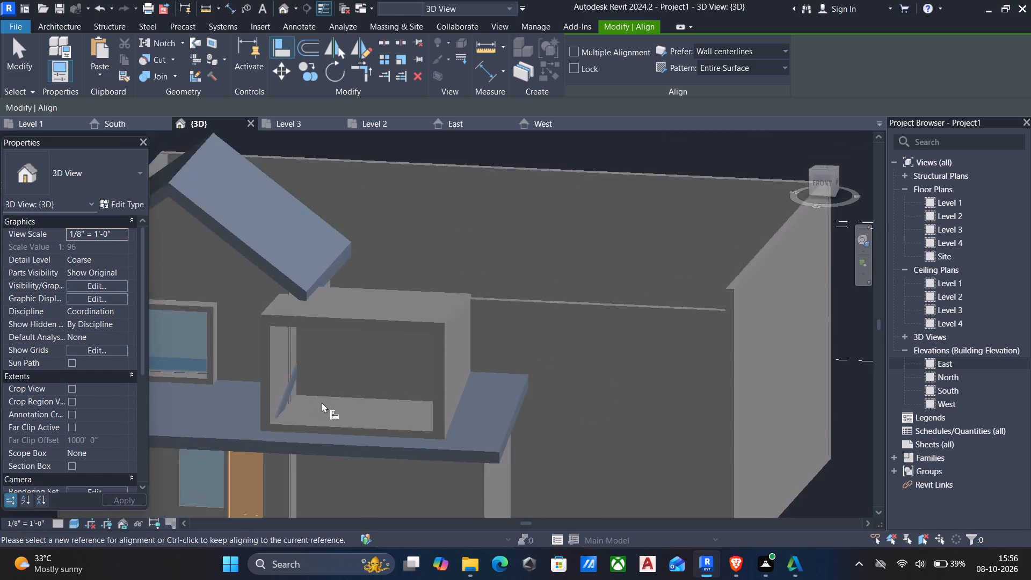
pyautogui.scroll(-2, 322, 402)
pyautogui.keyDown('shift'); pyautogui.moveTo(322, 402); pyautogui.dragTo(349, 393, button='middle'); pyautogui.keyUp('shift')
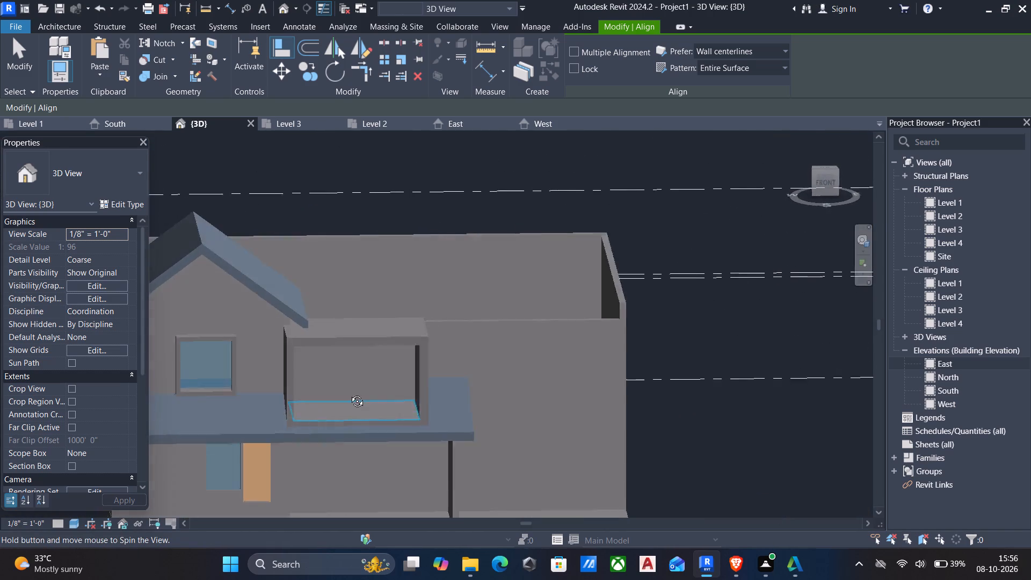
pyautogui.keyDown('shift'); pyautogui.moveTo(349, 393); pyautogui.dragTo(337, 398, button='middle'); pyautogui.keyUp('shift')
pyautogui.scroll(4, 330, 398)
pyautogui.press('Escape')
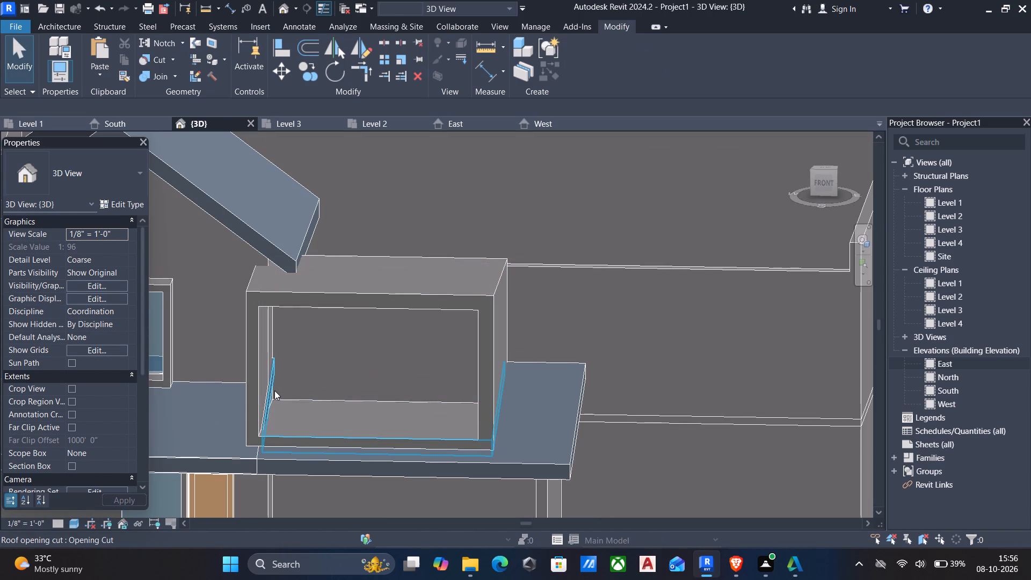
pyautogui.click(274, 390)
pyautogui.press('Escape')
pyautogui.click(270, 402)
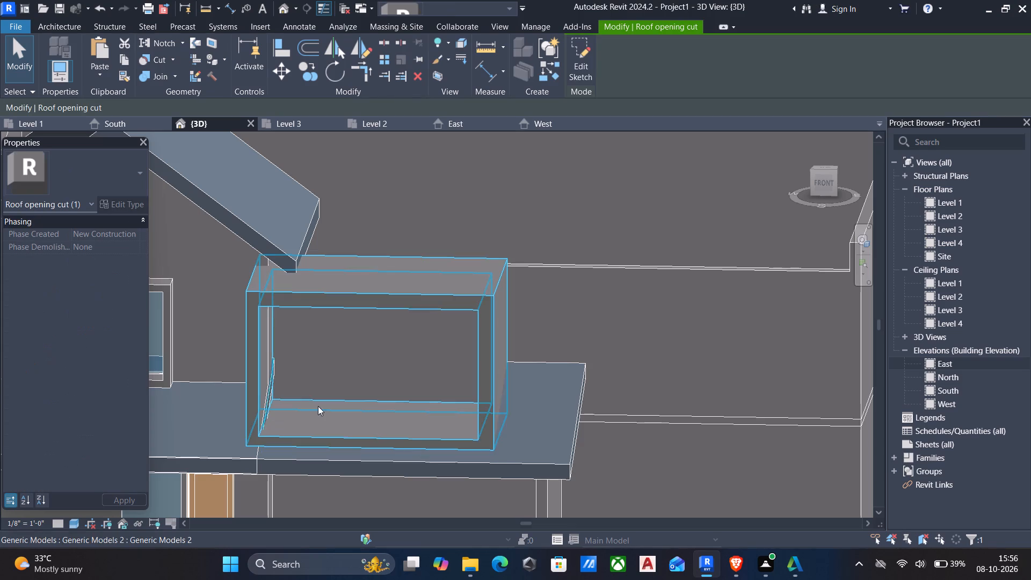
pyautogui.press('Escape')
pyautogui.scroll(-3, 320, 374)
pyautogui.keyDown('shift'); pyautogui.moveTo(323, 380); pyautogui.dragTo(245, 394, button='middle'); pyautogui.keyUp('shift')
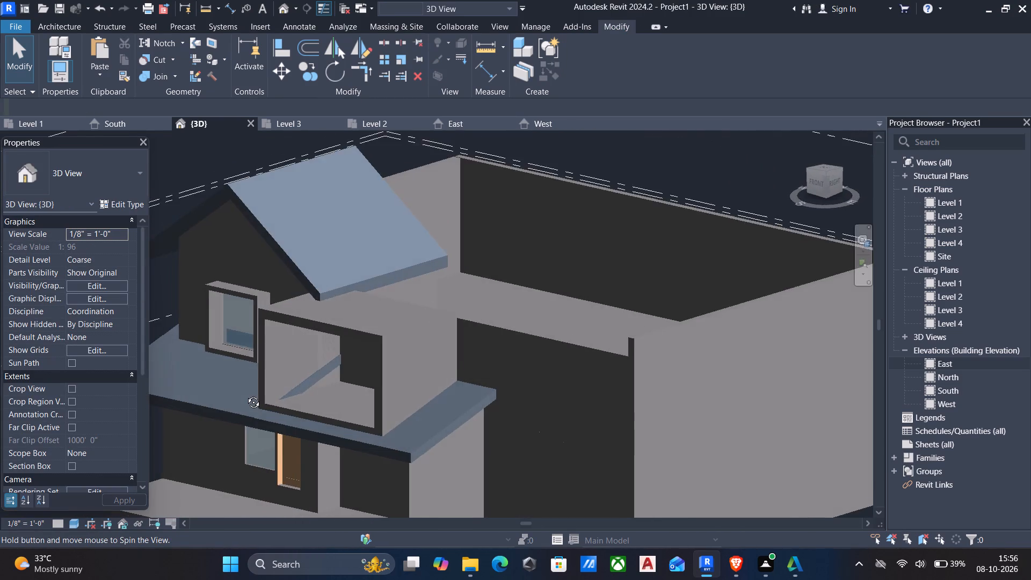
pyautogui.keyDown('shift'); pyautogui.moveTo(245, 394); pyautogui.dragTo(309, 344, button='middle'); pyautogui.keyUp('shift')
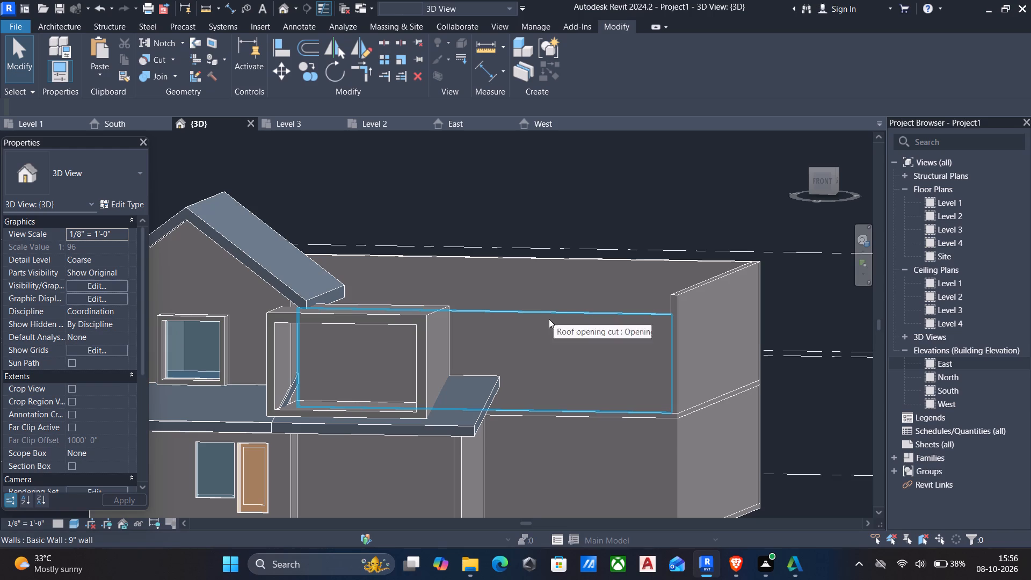
# On the Level 3 floor plan, draw a 7'-0" long Curtain Wall 1 inside the 9" front wall behind the box frame, up to Level 4.
pyautogui.doubleClick(954, 233)
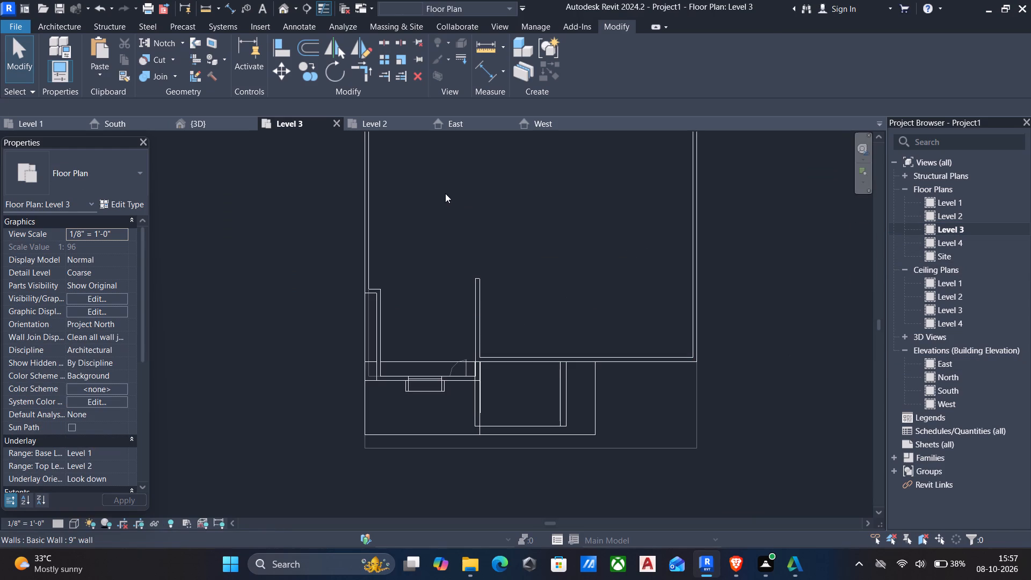
pyautogui.write('wa')
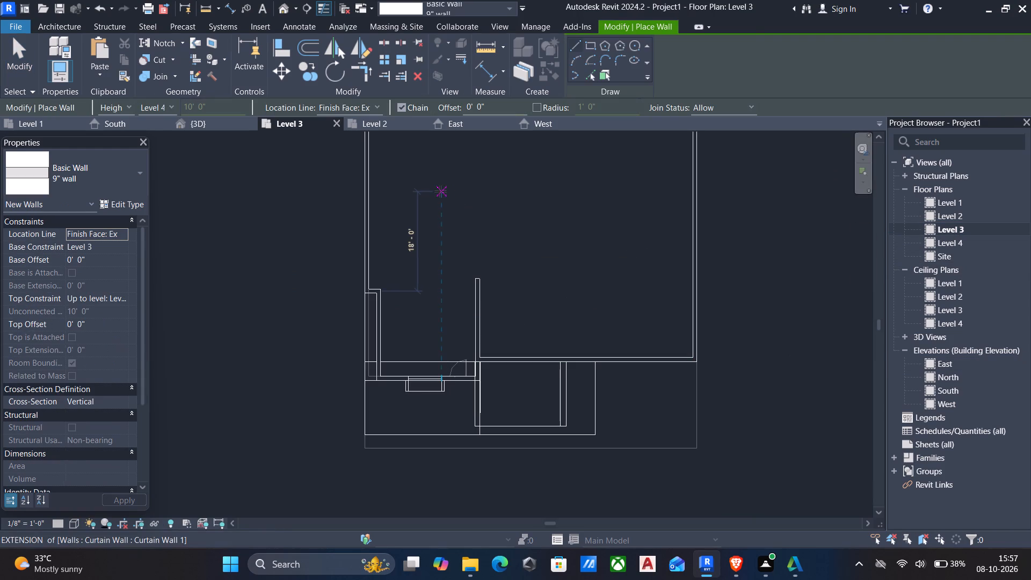
pyautogui.click(50, 189)
pyautogui.scroll(7, 63, 308)
pyautogui.scroll(-2, 63, 308)
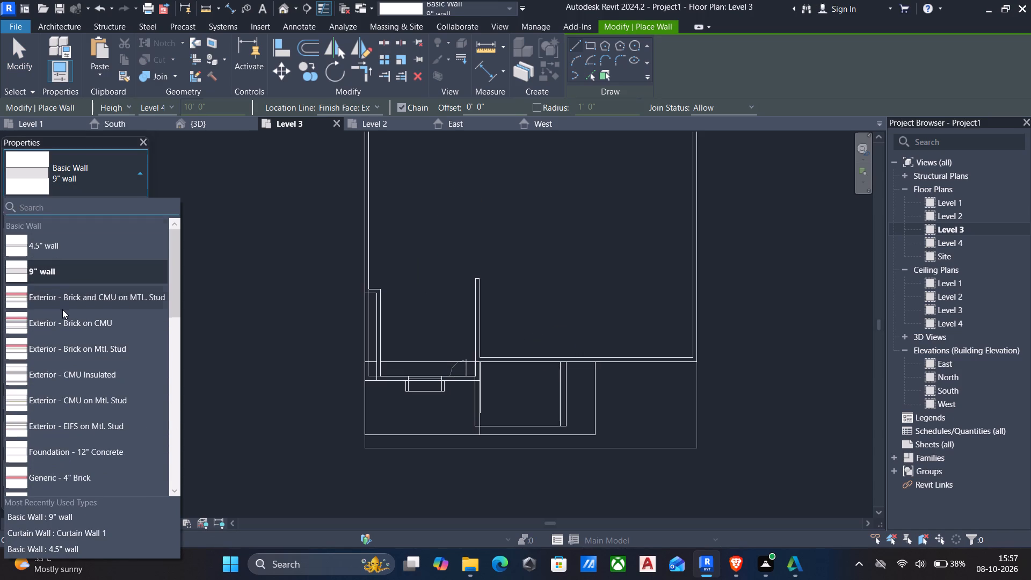
pyautogui.scroll(-13, 62, 309)
pyautogui.click(64, 376)
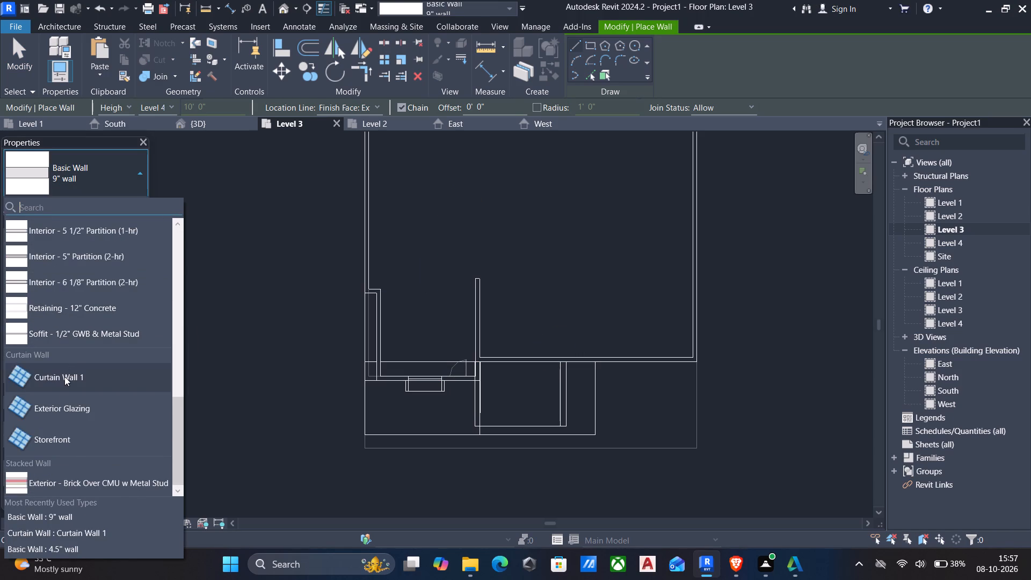
pyautogui.scroll(11, 562, 368)
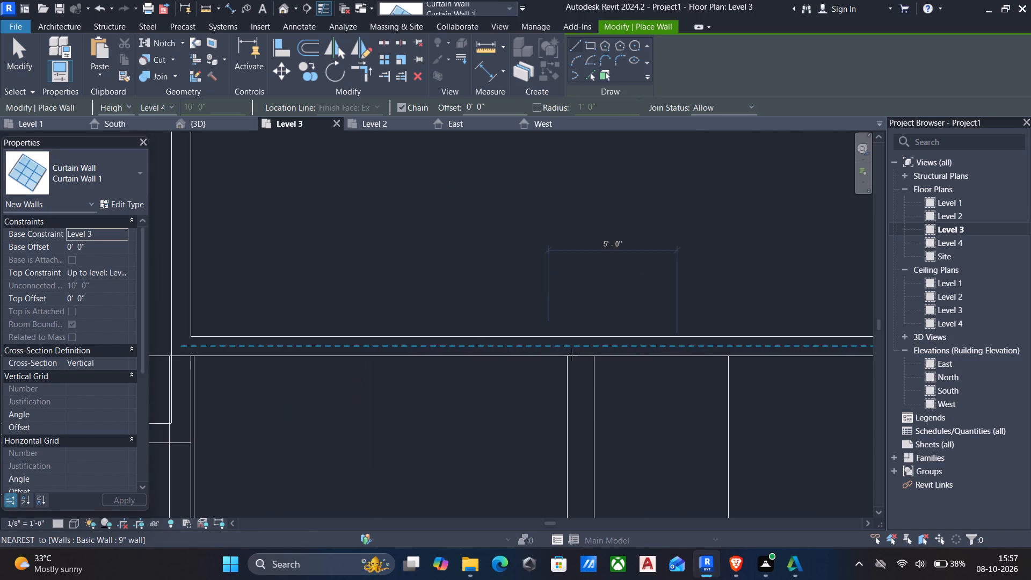
pyautogui.click(563, 345)
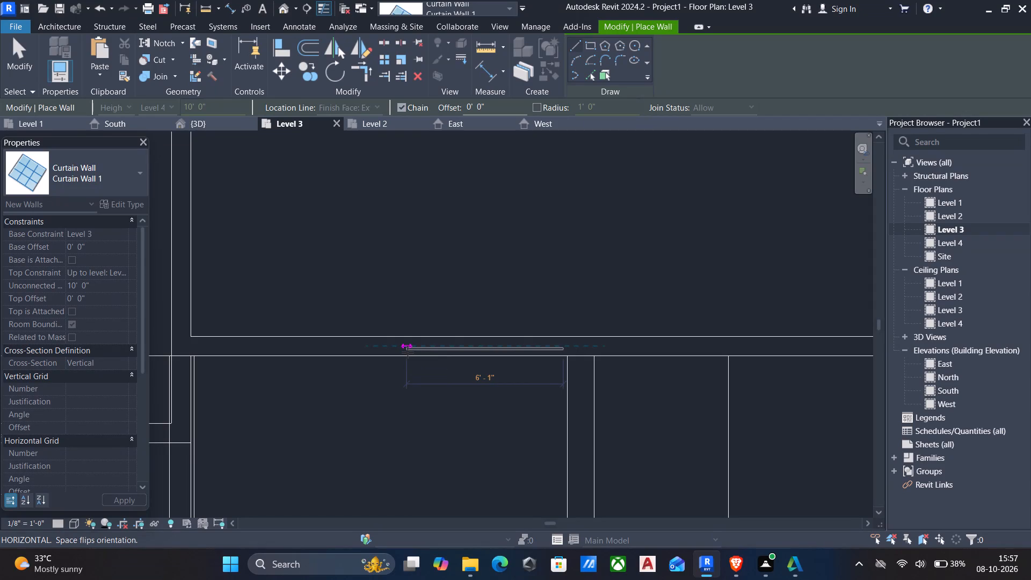
pyautogui.press('Escape')
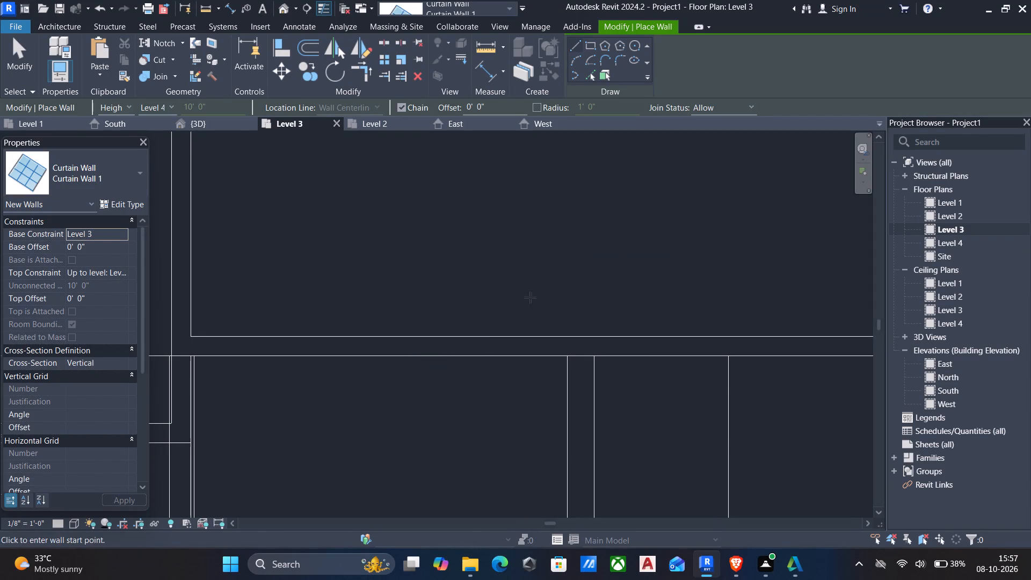
pyautogui.click(489, 351)
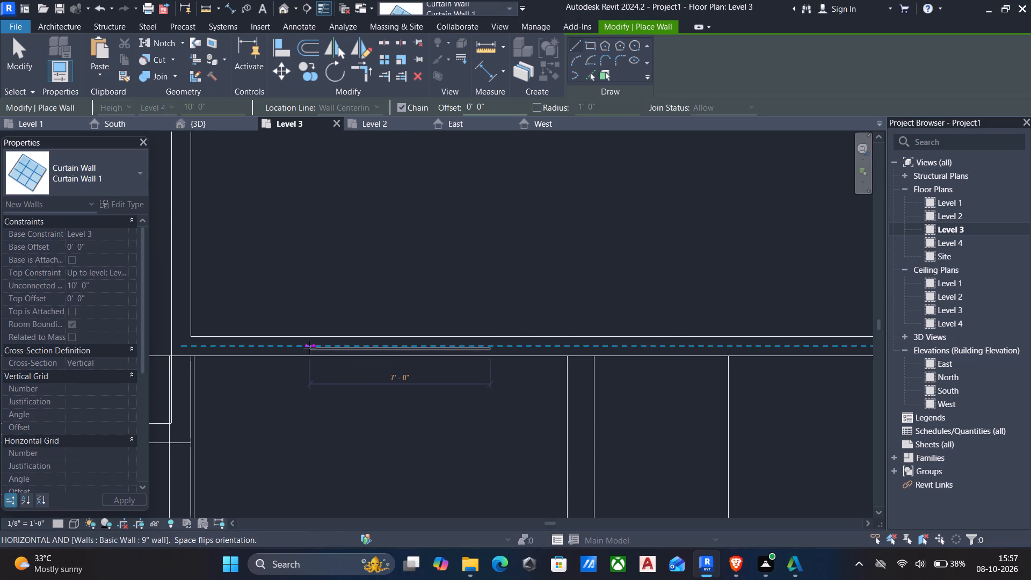
pyautogui.click(309, 347)
pyautogui.press('Escape')
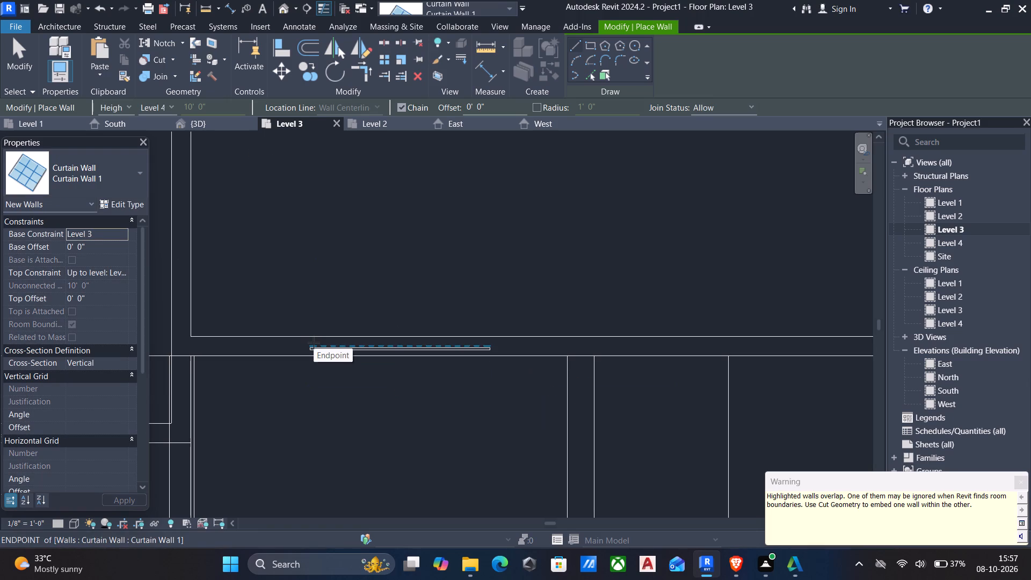
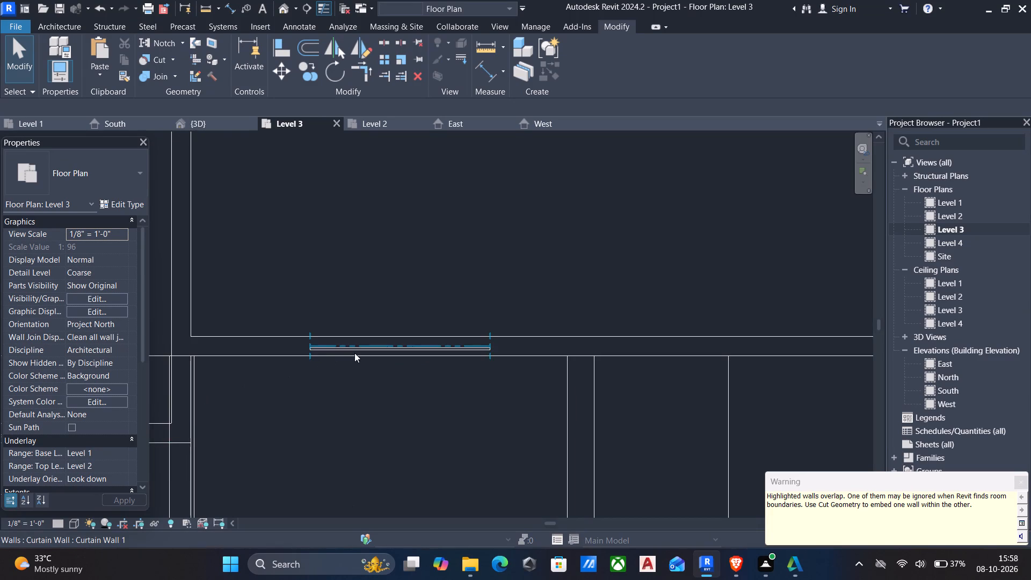
# Cut the 9" front wall with the new curtain wall so the glazing is embedded in it.
pyautogui.click(153, 57)
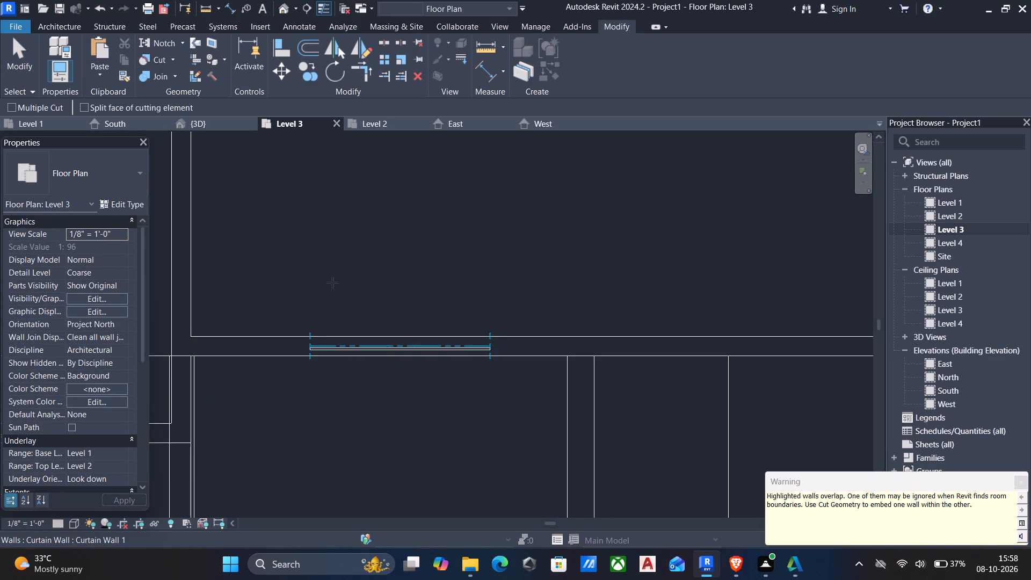
pyautogui.click(259, 333)
pyautogui.click(373, 346)
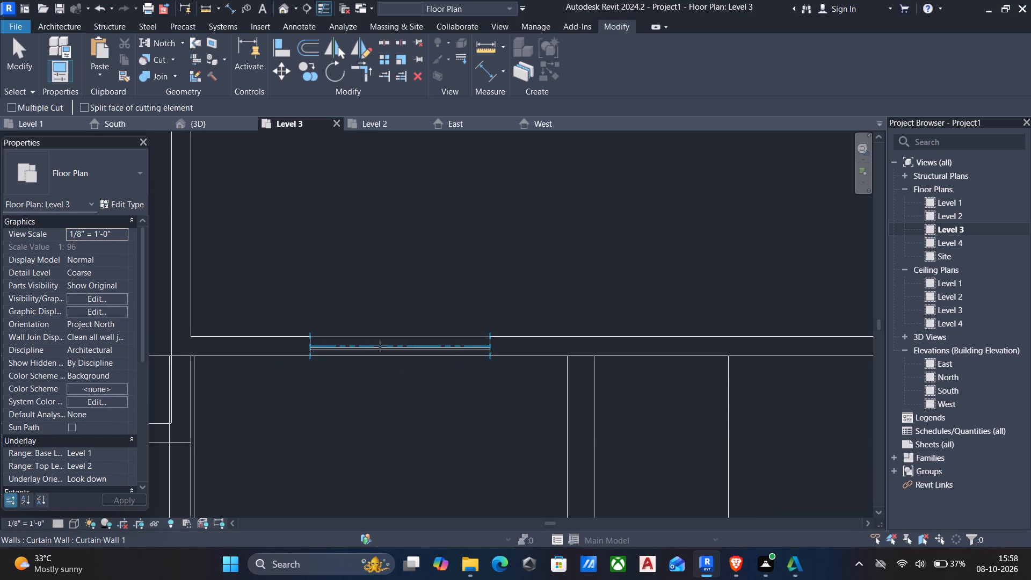
pyautogui.press('Escape')
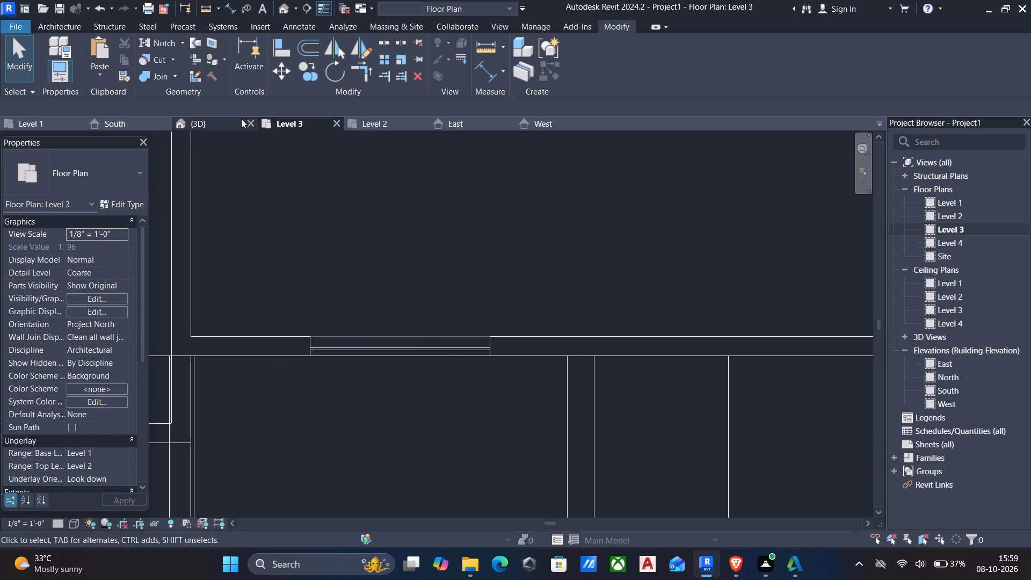
# In the 3D view, nudge the curtain wall behind the box frame slightly to the west.
pyautogui.click(224, 120)
pyautogui.scroll(-2, 480, 271)
pyautogui.keyDown('shift'); pyautogui.moveTo(480, 271); pyautogui.dragTo(499, 267, button='middle'); pyautogui.keyUp('shift')
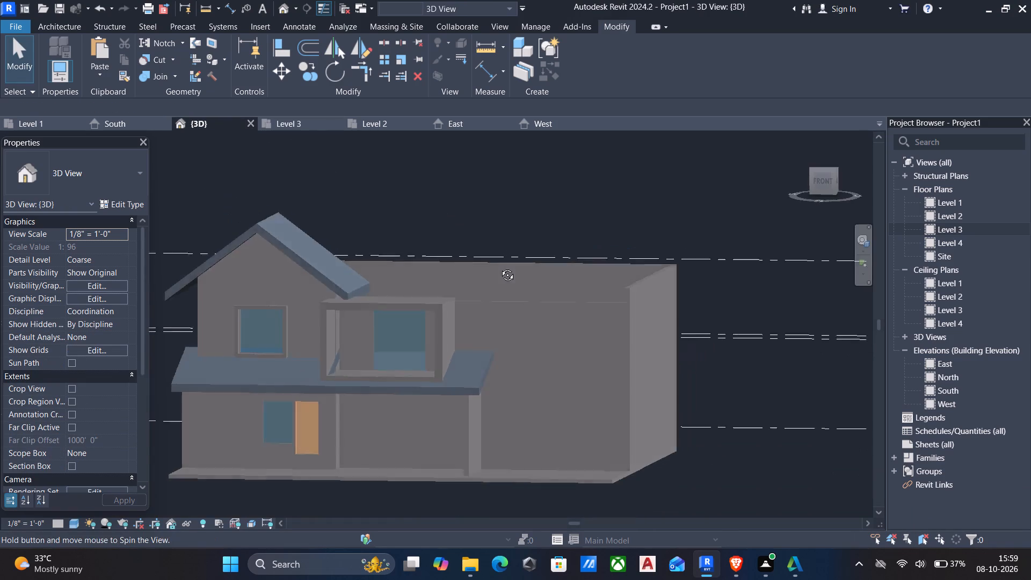
pyautogui.keyDown('shift'); pyautogui.moveTo(499, 267); pyautogui.dragTo(513, 263, button='middle'); pyautogui.keyUp('shift')
pyautogui.scroll(4, 446, 324)
pyautogui.click(329, 365)
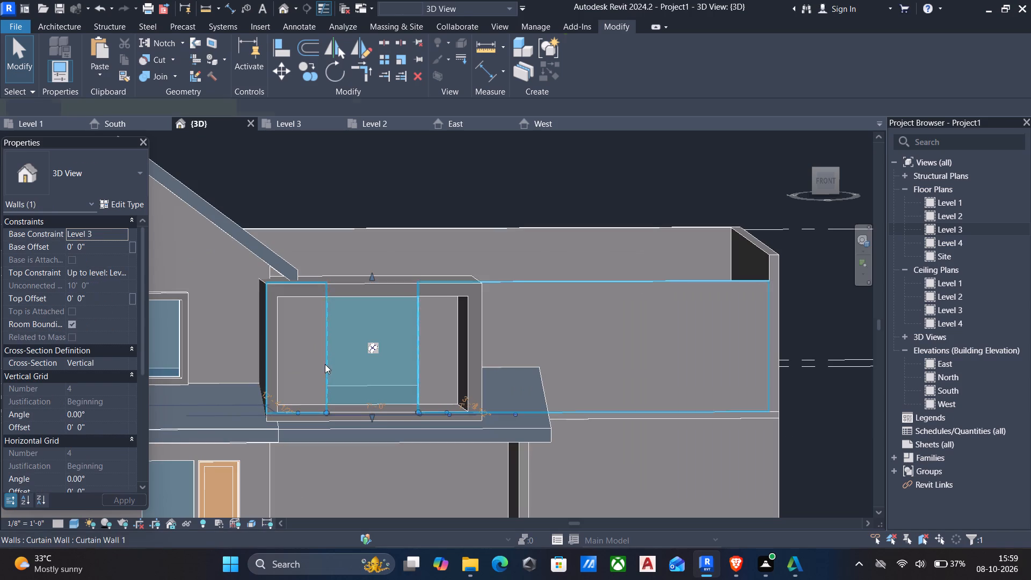
pyautogui.press('Left')
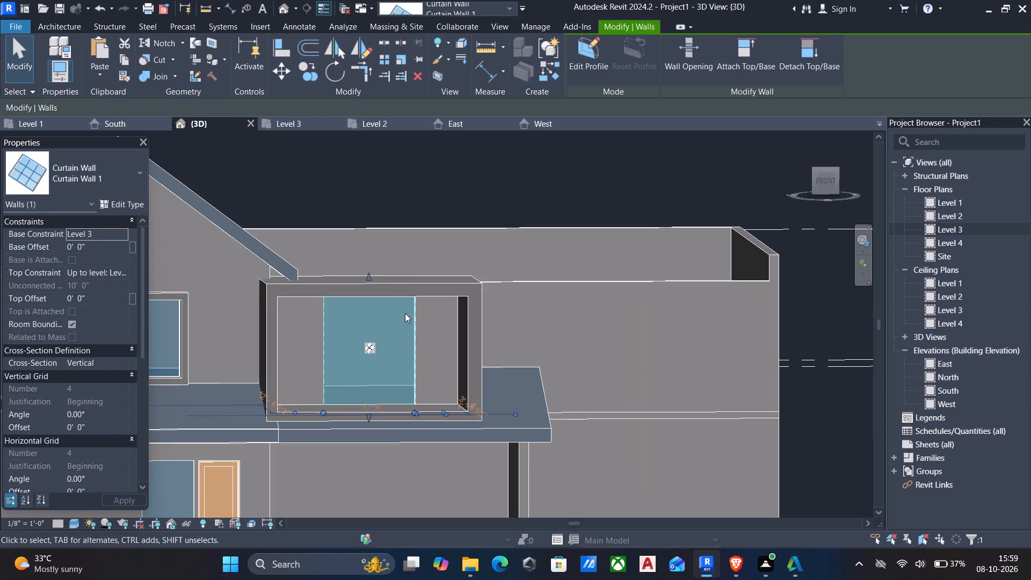
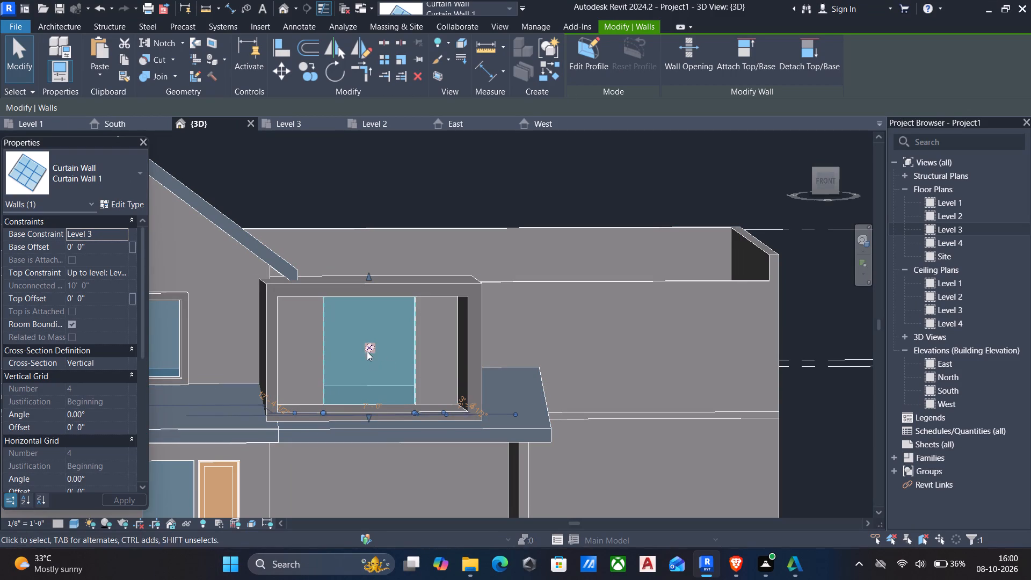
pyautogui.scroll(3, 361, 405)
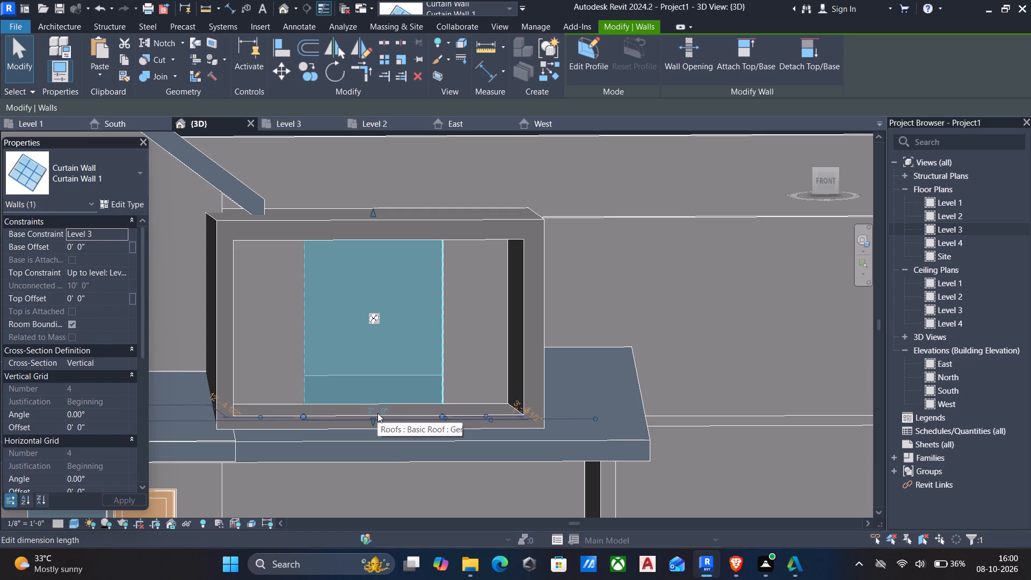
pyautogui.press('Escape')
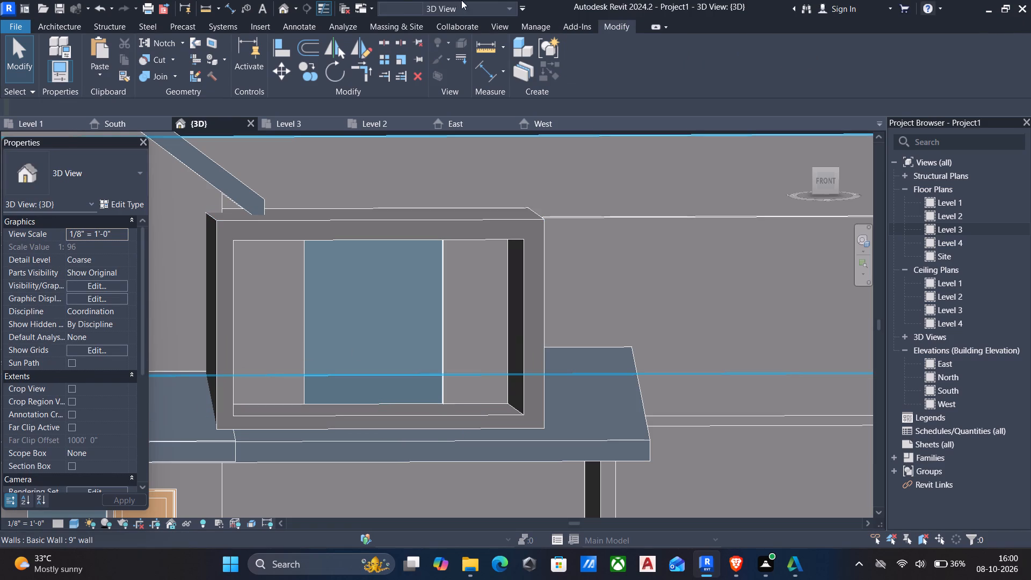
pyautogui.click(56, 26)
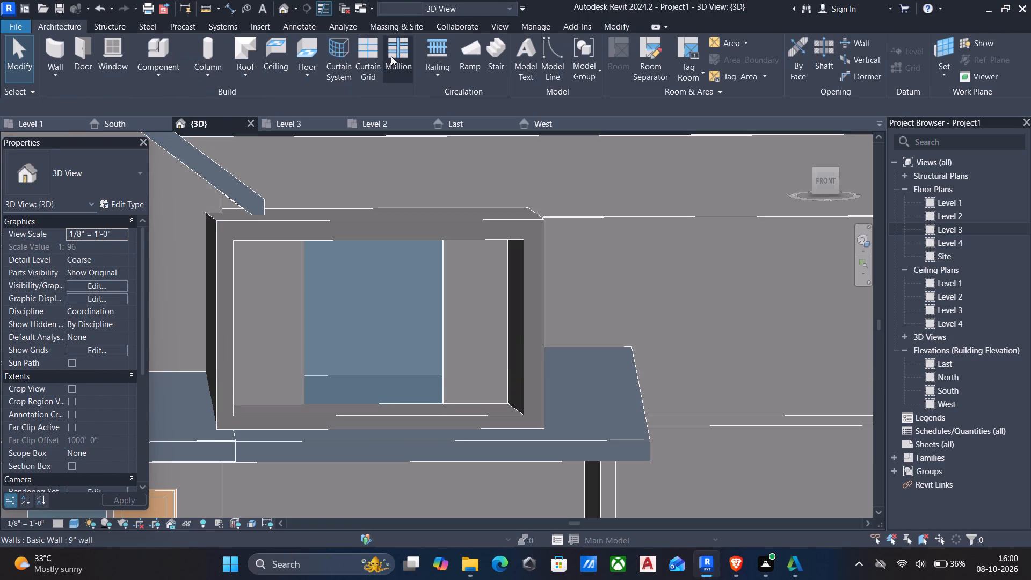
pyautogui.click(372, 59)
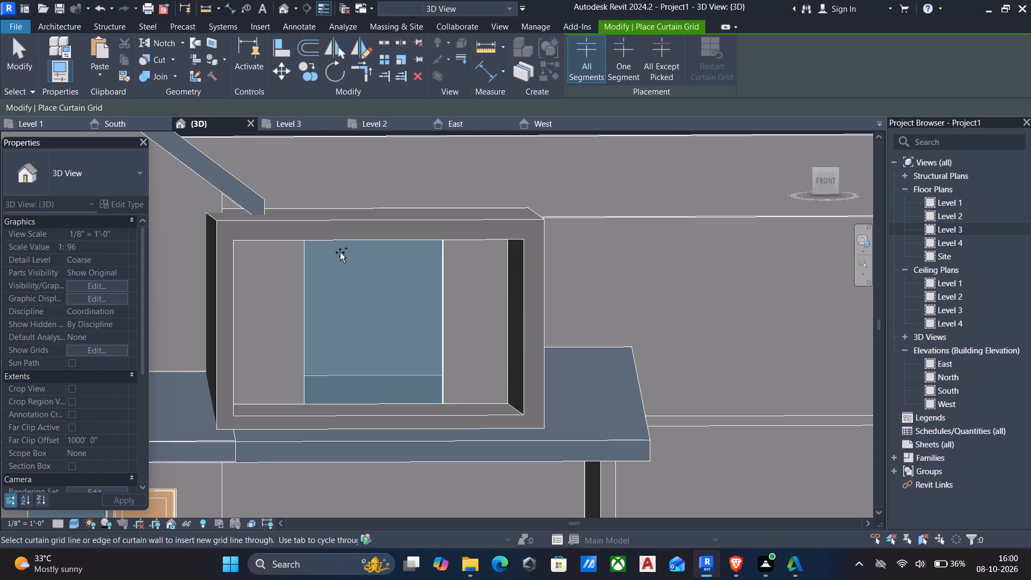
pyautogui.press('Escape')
# Set the length of the curtain wall behind the projecting box frame to 8'.
pyautogui.click(437, 292)
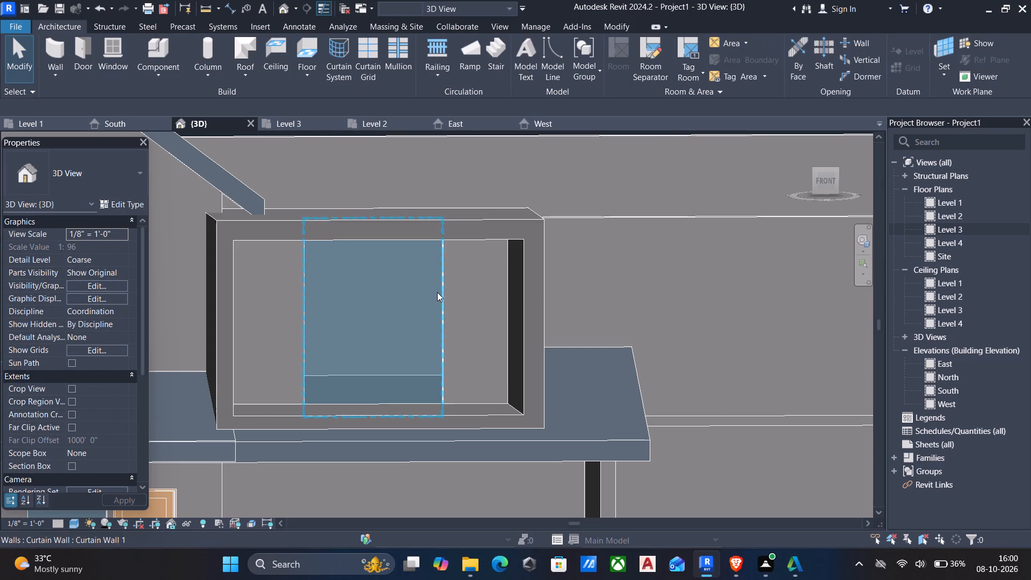
pyautogui.click(377, 408)
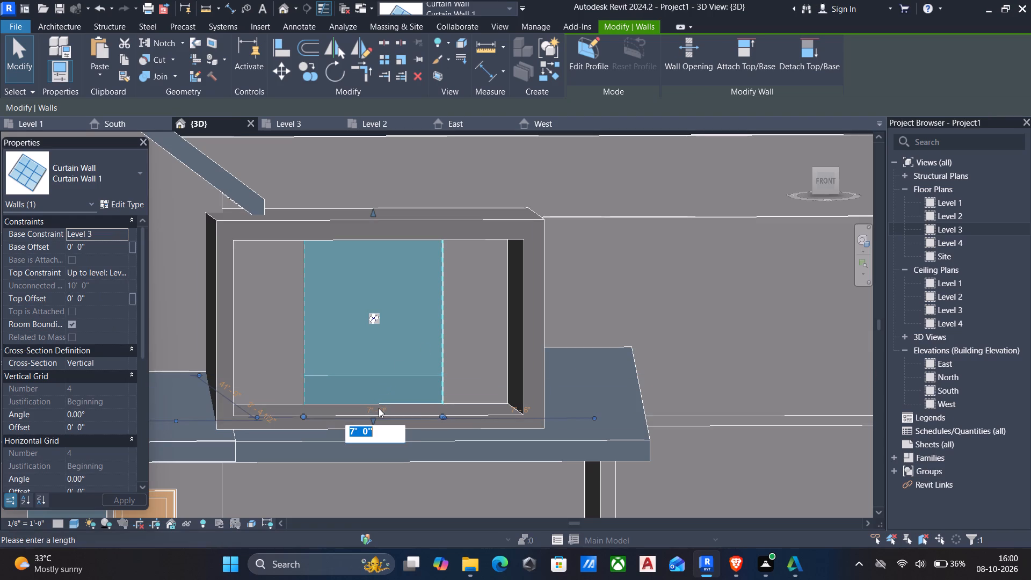
pyautogui.write("8'")
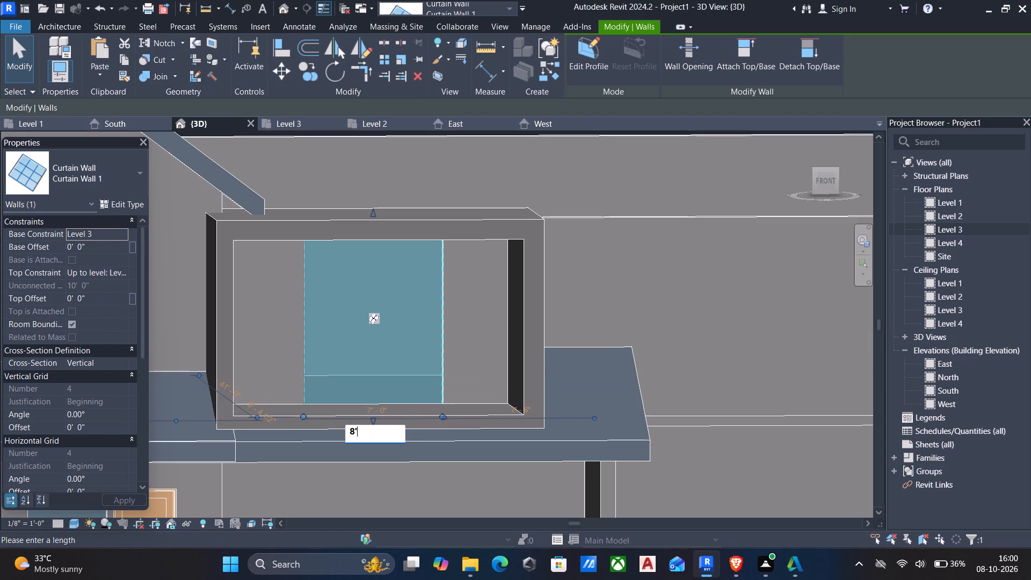
pyautogui.press('Return')
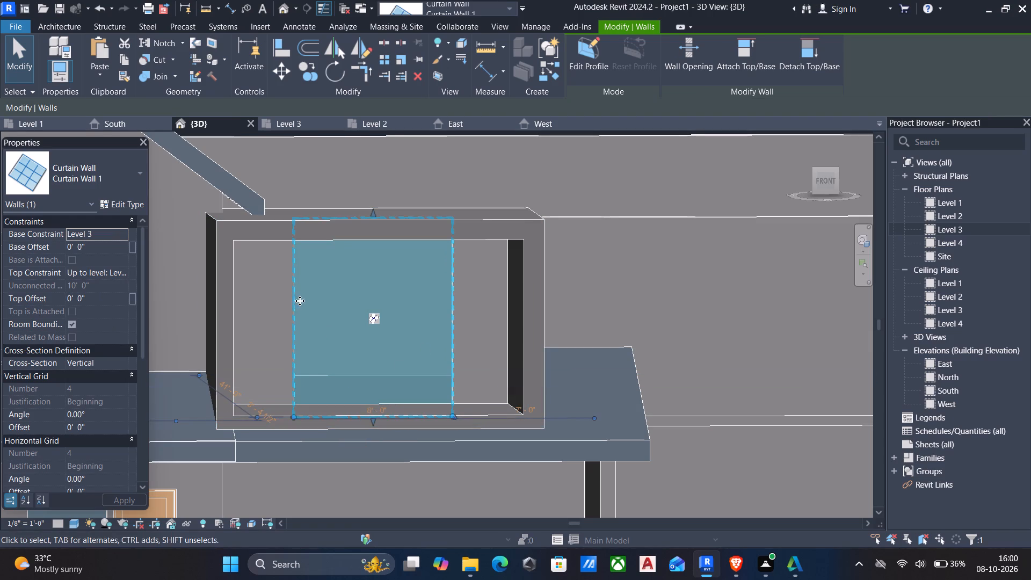
pyautogui.press('Escape')
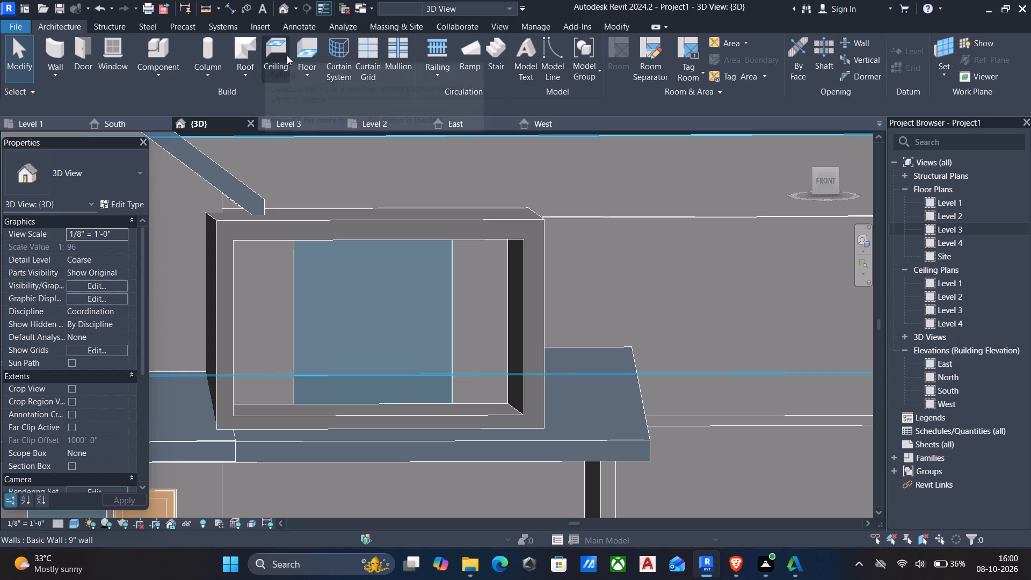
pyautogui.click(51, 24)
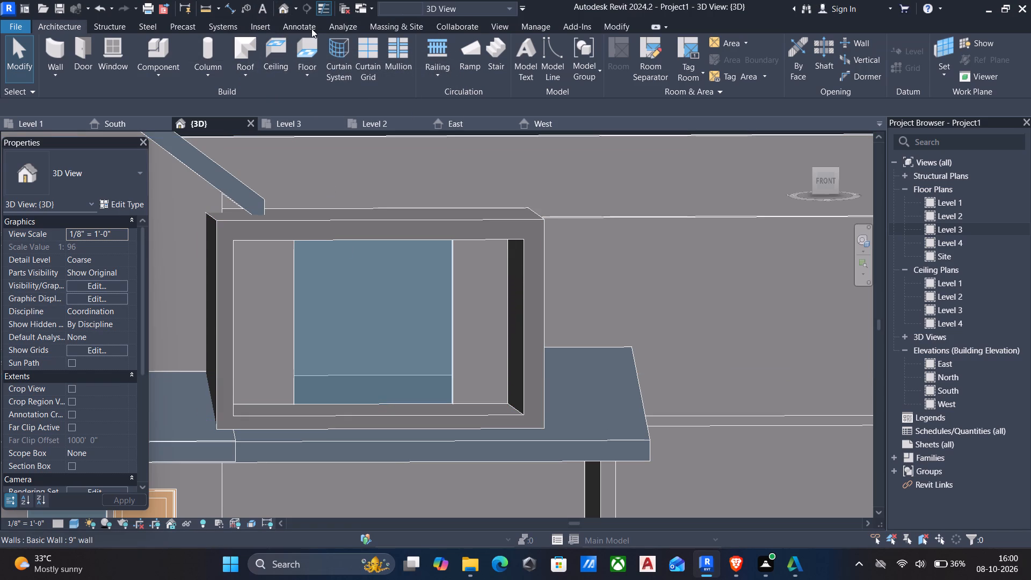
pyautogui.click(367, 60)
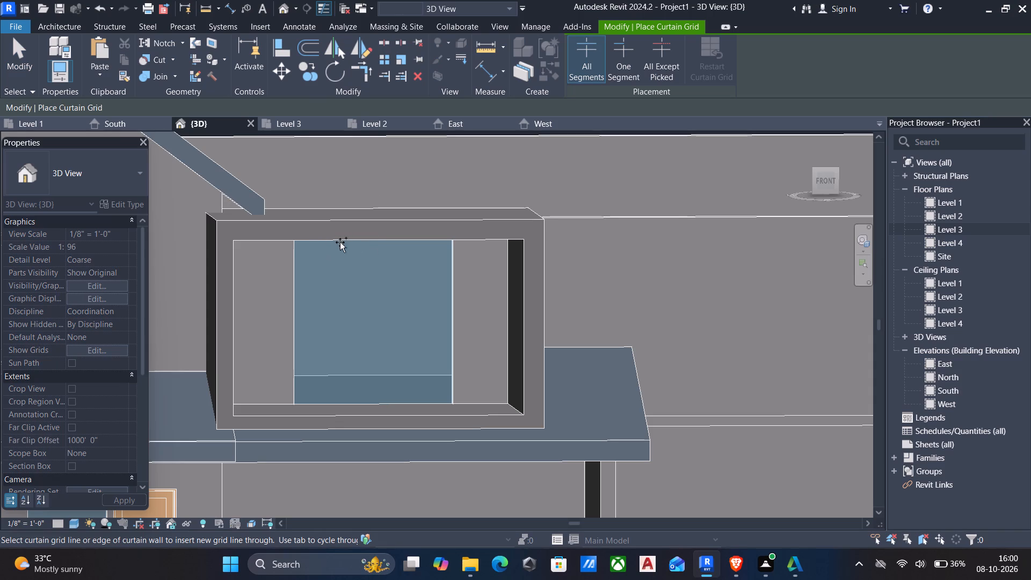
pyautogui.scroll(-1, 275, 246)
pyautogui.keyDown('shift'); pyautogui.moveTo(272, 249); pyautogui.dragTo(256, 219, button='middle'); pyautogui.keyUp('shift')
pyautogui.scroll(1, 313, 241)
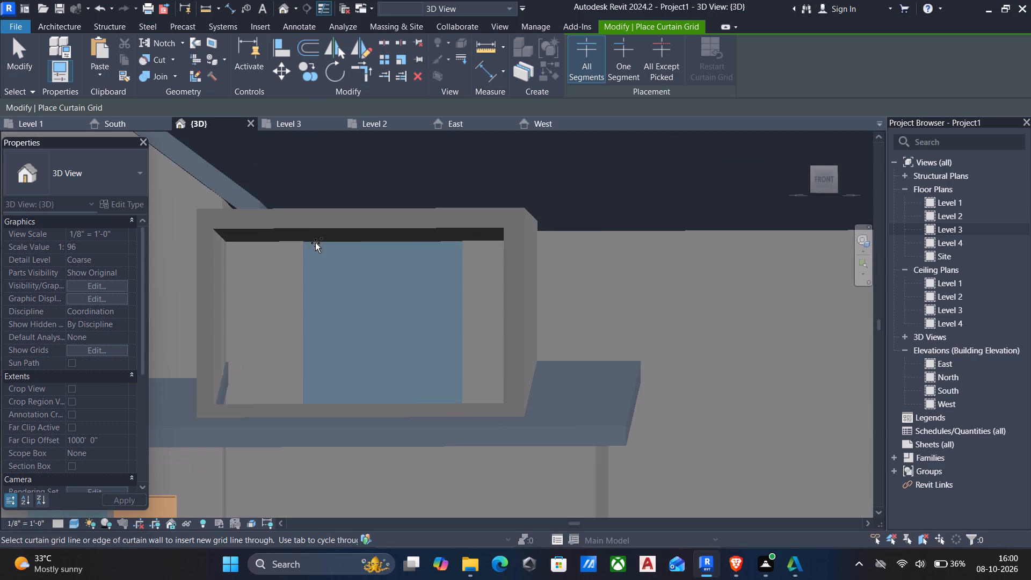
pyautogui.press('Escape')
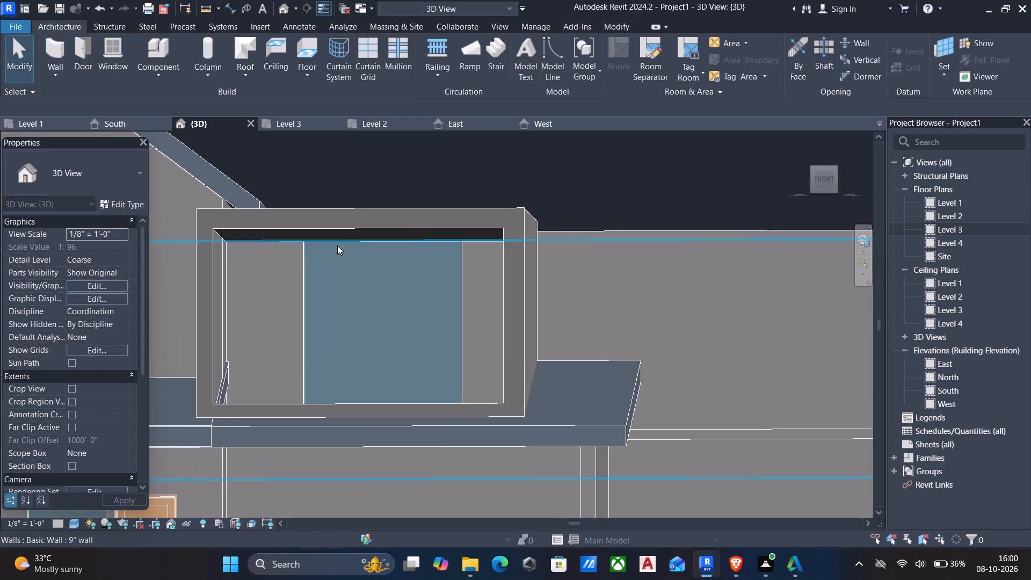
# Lower the top of the 9" rear wall seen through the glazing to a top offset of about 11".
pyautogui.click(337, 245)
pyautogui.press('Escape')
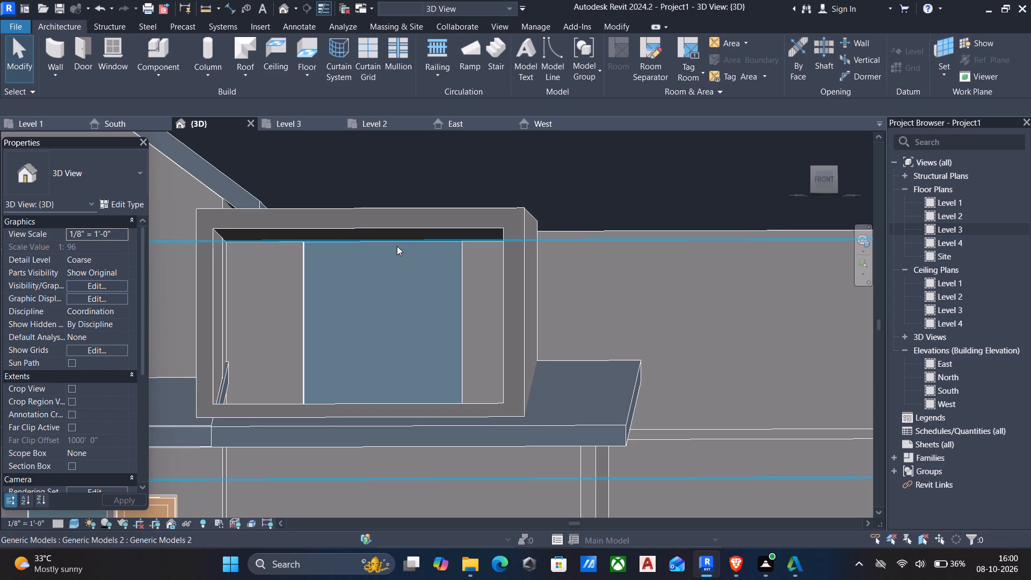
pyautogui.click(397, 246)
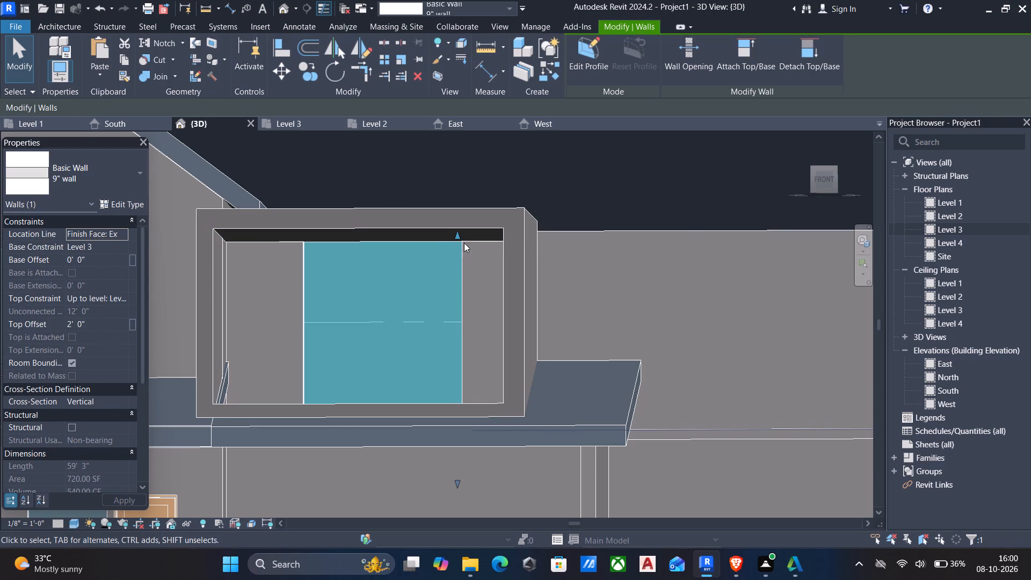
pyautogui.moveTo(459, 238); pyautogui.dragTo(449, 262)
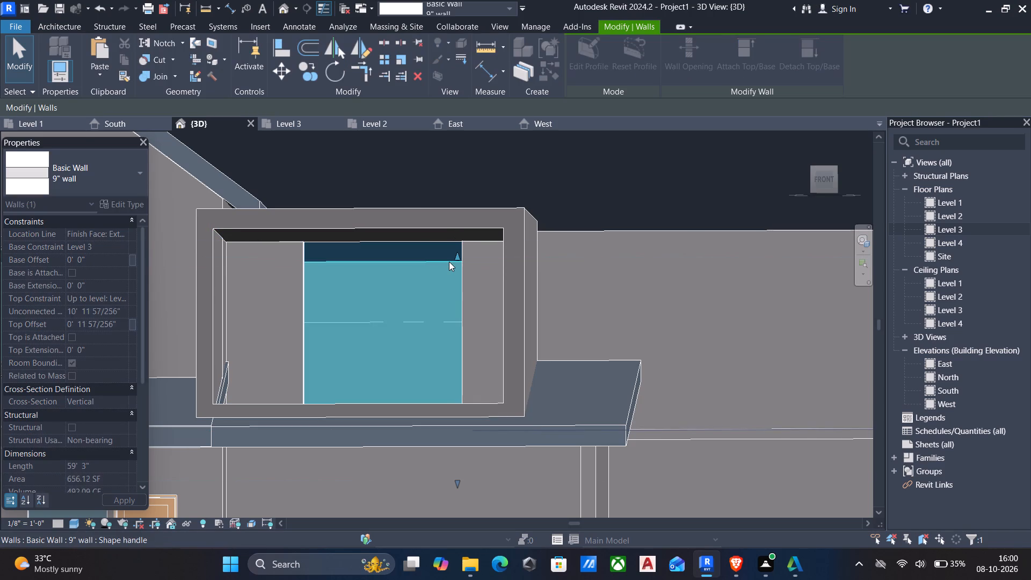
pyautogui.press('Escape')
# Lower the top of the curtain wall behind the box frame to a top offset of about -1' 6".
pyautogui.scroll(-6, 449, 262)
pyautogui.keyDown('shift'); pyautogui.moveTo(449, 262); pyautogui.dragTo(437, 269, button='middle'); pyautogui.keyUp('shift')
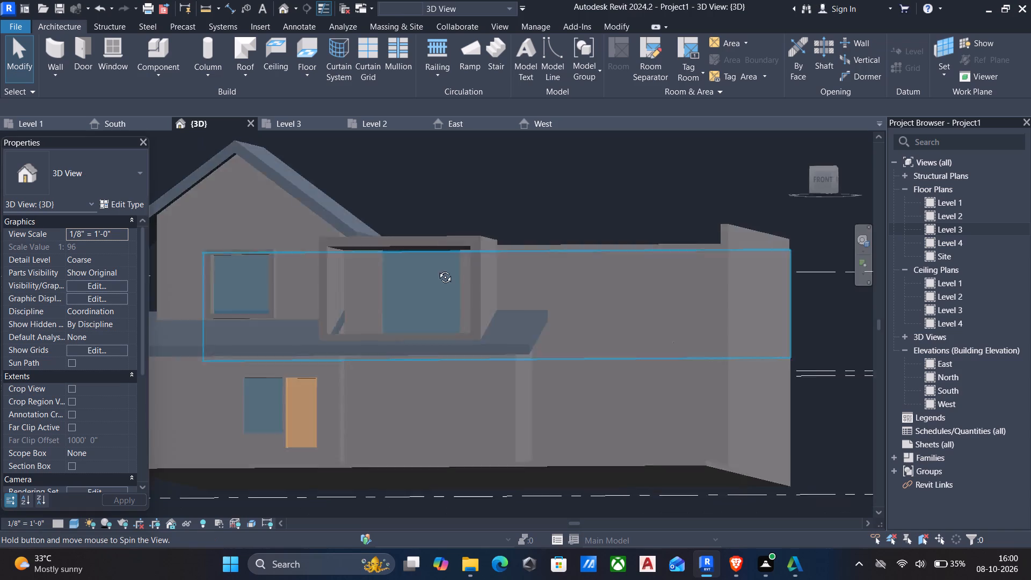
pyautogui.keyDown('shift'); pyautogui.moveTo(437, 269); pyautogui.dragTo(142, 385, button='middle'); pyautogui.keyUp('shift')
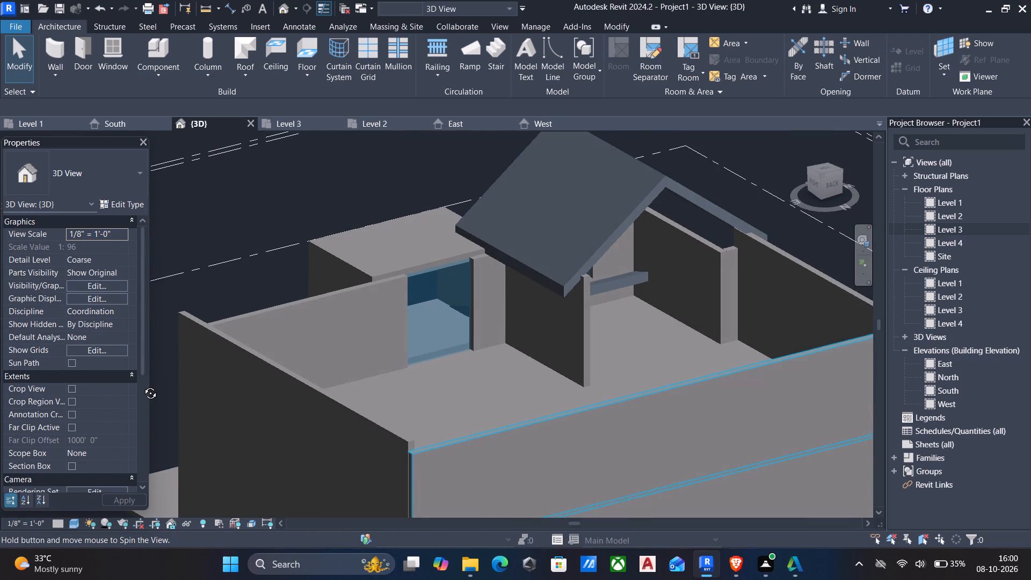
pyautogui.keyDown('shift'); pyautogui.moveTo(142, 385); pyautogui.dragTo(416, 307, button='middle'); pyautogui.keyUp('shift')
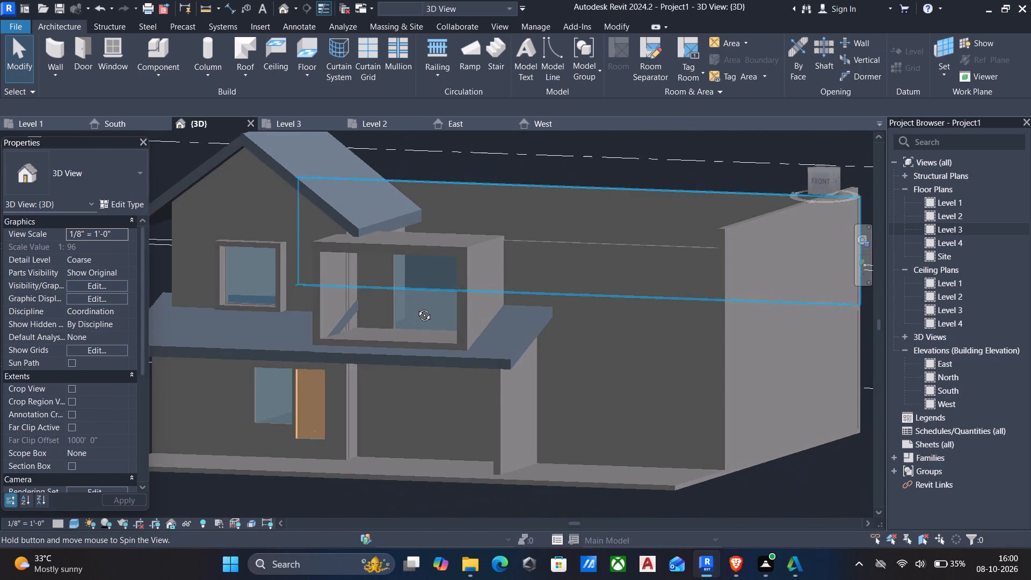
pyautogui.keyDown('shift'); pyautogui.moveTo(416, 307); pyautogui.dragTo(250, 368, button='middle'); pyautogui.keyUp('shift')
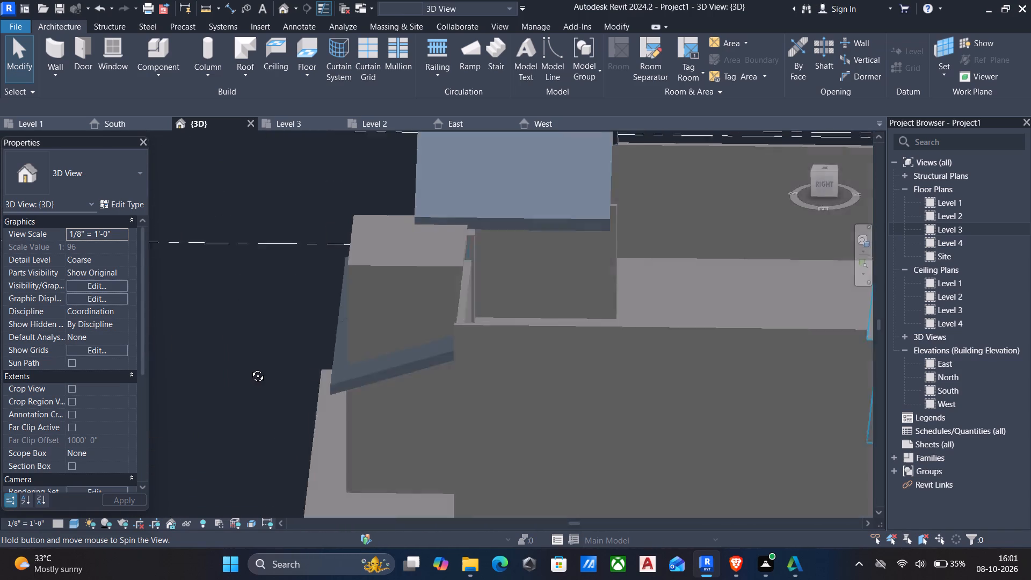
pyautogui.keyDown('shift'); pyautogui.moveTo(250, 368); pyautogui.dragTo(107, 374, button='middle'); pyautogui.keyUp('shift')
pyautogui.keyDown('shift'); pyautogui.scroll(1, 107, 371); pyautogui.keyUp('shift')
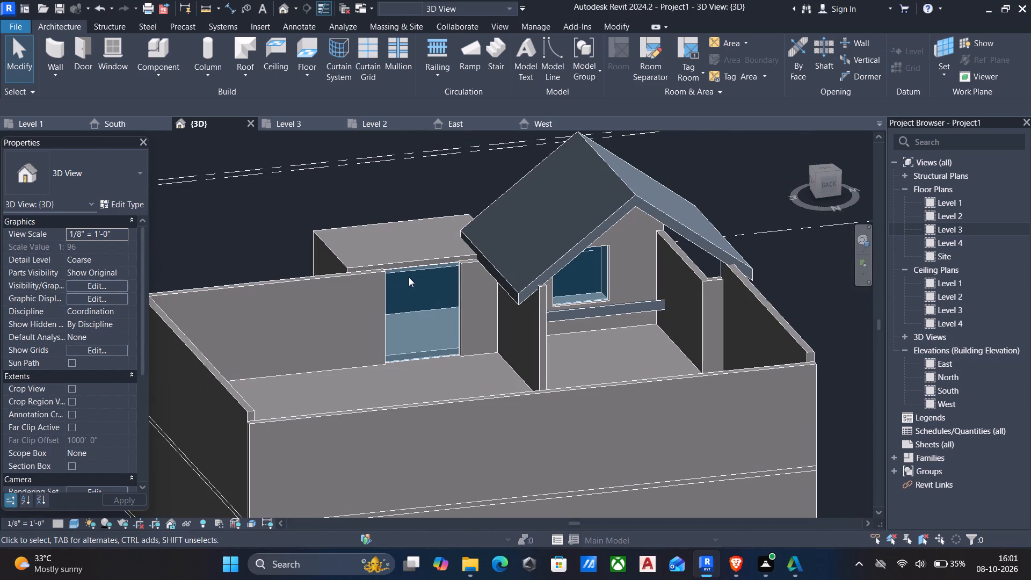
pyautogui.click(408, 273)
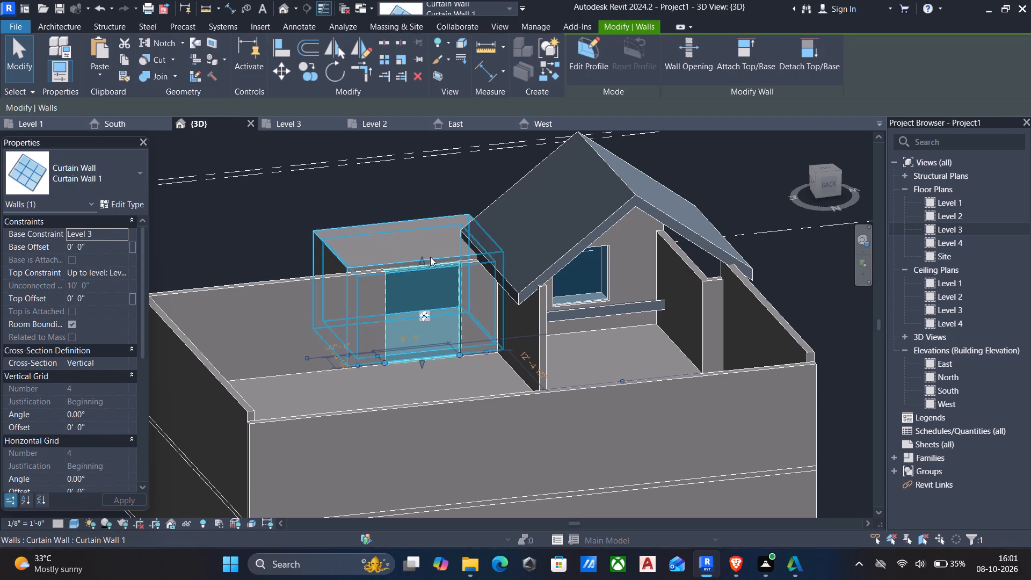
pyautogui.moveTo(423, 259); pyautogui.dragTo(422, 280)
pyautogui.scroll(-5, 406, 289)
pyautogui.keyDown('shift'); pyautogui.moveTo(399, 295); pyautogui.dragTo(397, 297, button='middle'); pyautogui.keyUp('shift')
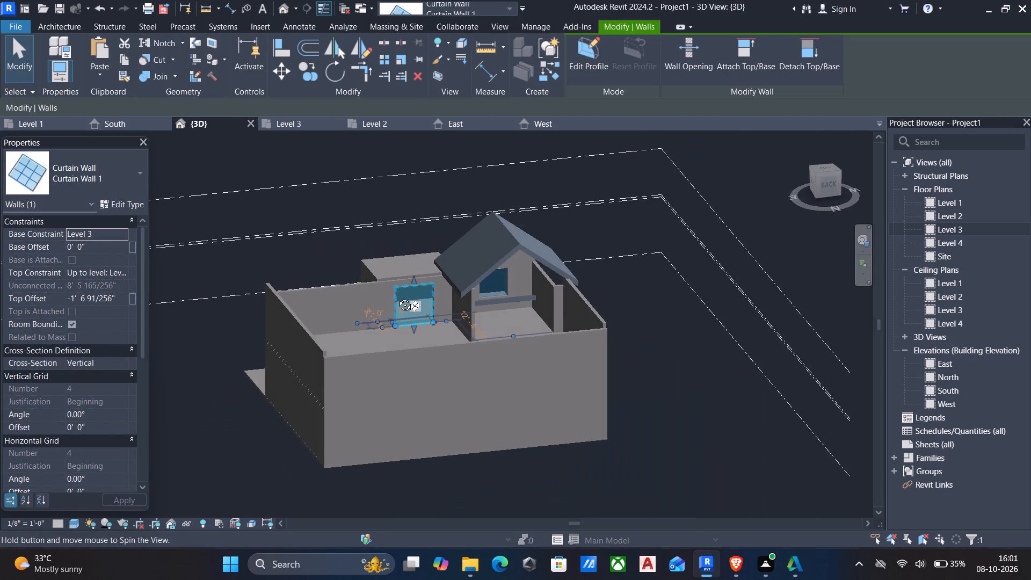
pyautogui.keyDown('shift'); pyautogui.moveTo(397, 297); pyautogui.dragTo(680, 241, button='middle'); pyautogui.keyUp('shift')
pyautogui.keyDown('shift'); pyautogui.moveTo(649, 274); pyautogui.dragTo(664, 274, button='middle'); pyautogui.keyUp('shift')
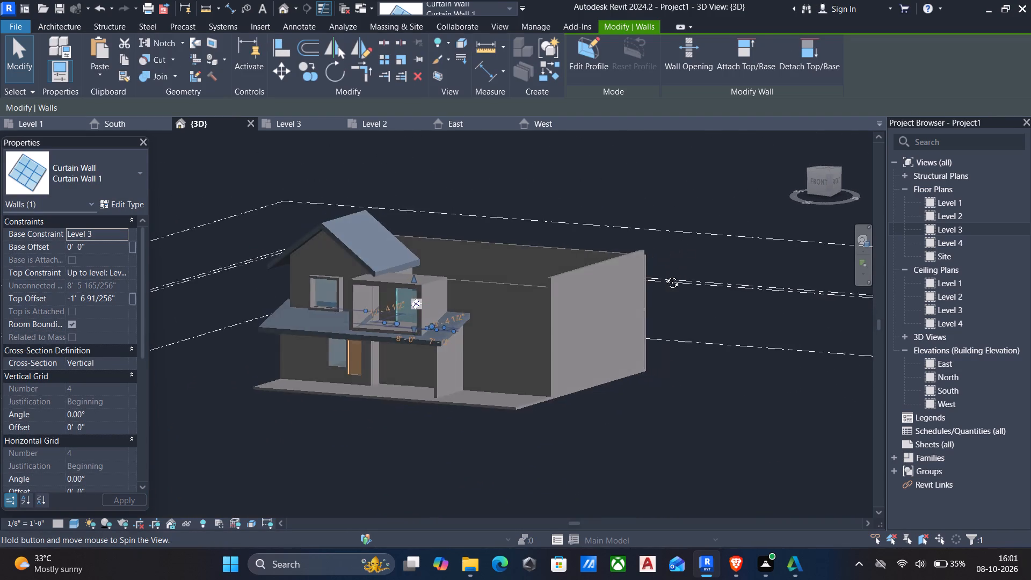
pyautogui.keyDown('shift'); pyautogui.moveTo(664, 274); pyautogui.dragTo(693, 274, button='middle'); pyautogui.keyUp('shift')
pyautogui.scroll(-1, 692, 275)
pyautogui.scroll(6, 355, 315)
pyautogui.press('Escape')
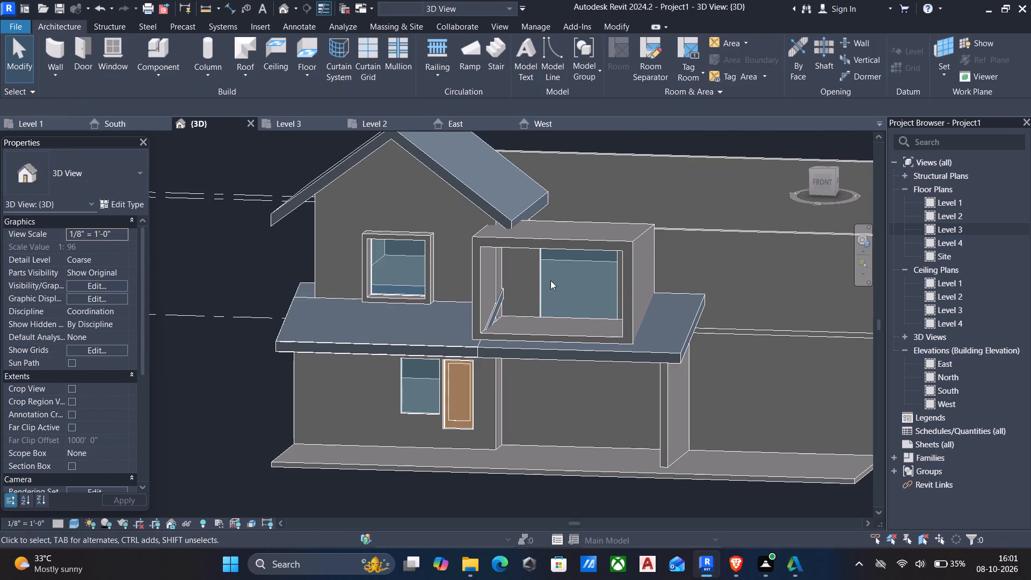
# In the front 3D view, nudge the curtain wall one increment west within the box frame.
pyautogui.scroll(-1, 543, 278)
pyautogui.keyDown('shift'); pyautogui.moveTo(543, 278); pyautogui.dragTo(552, 257, button='middle'); pyautogui.keyUp('shift')
pyautogui.scroll(3, 569, 255)
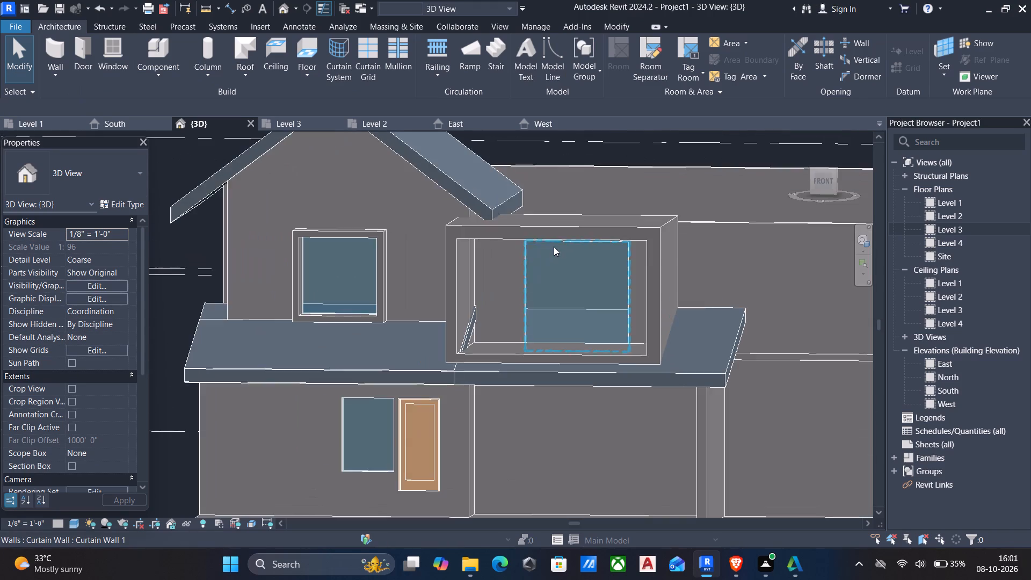
pyautogui.scroll(-1, 552, 247)
pyautogui.keyDown('shift'); pyautogui.moveTo(552, 247); pyautogui.dragTo(556, 241, button='middle'); pyautogui.keyUp('shift')
pyautogui.scroll(1, 565, 240)
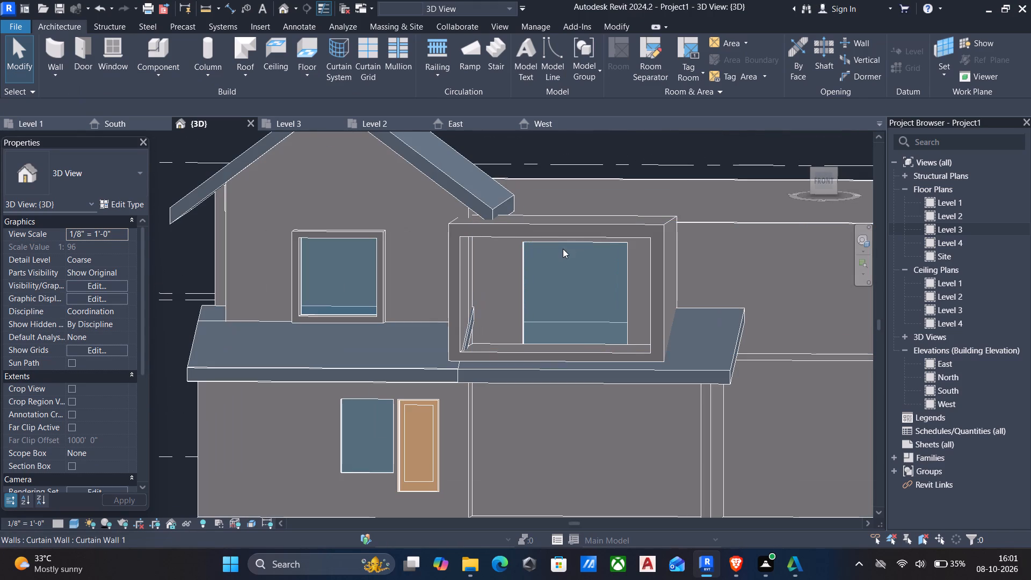
pyautogui.click(559, 247)
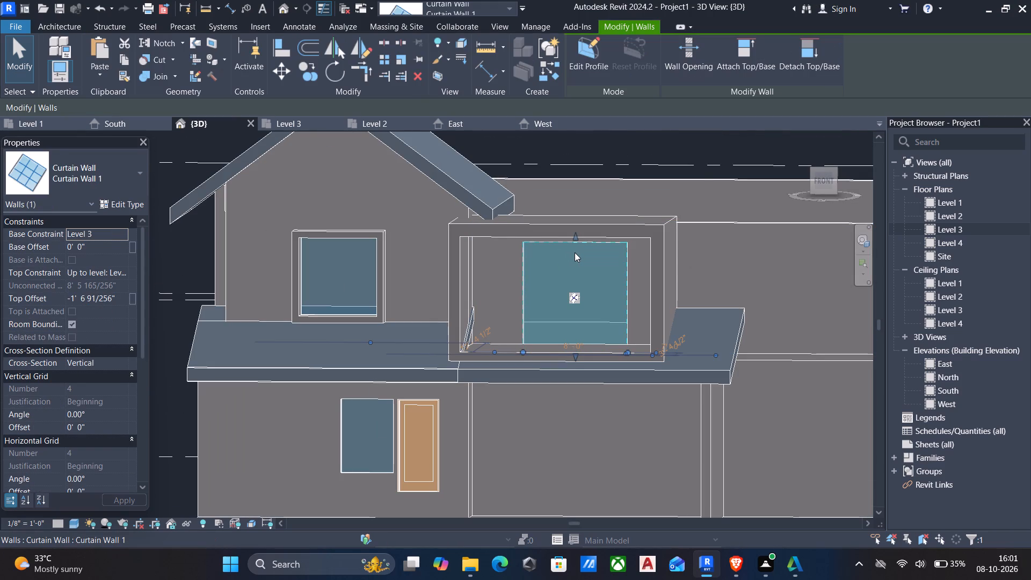
pyautogui.press('Escape')
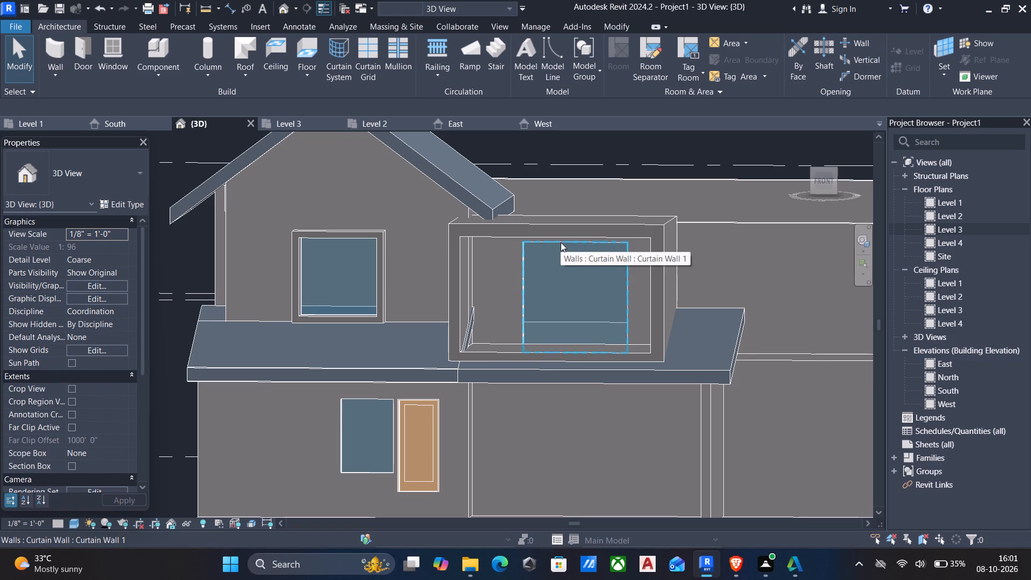
pyautogui.click(561, 242)
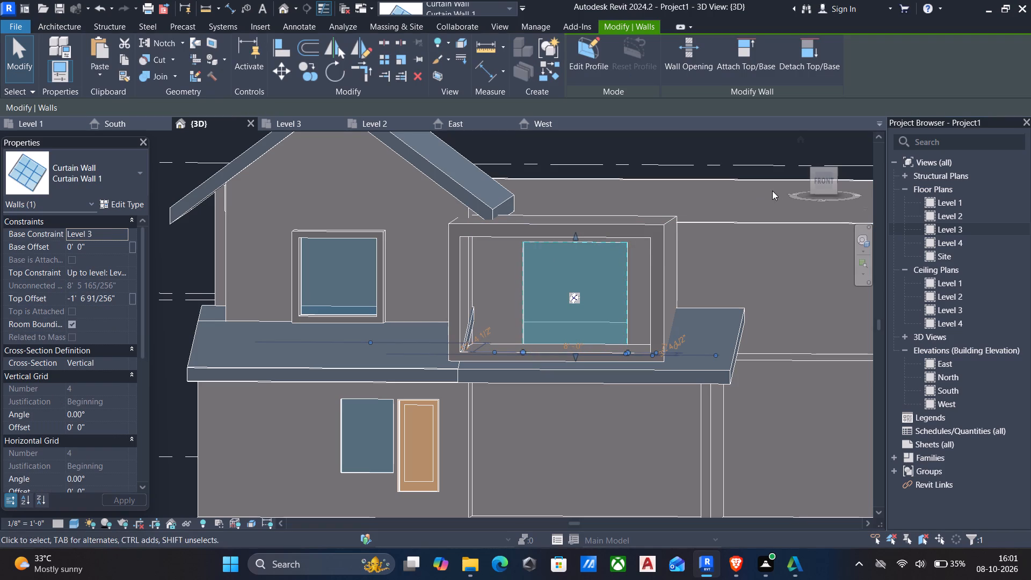
pyautogui.click(819, 179)
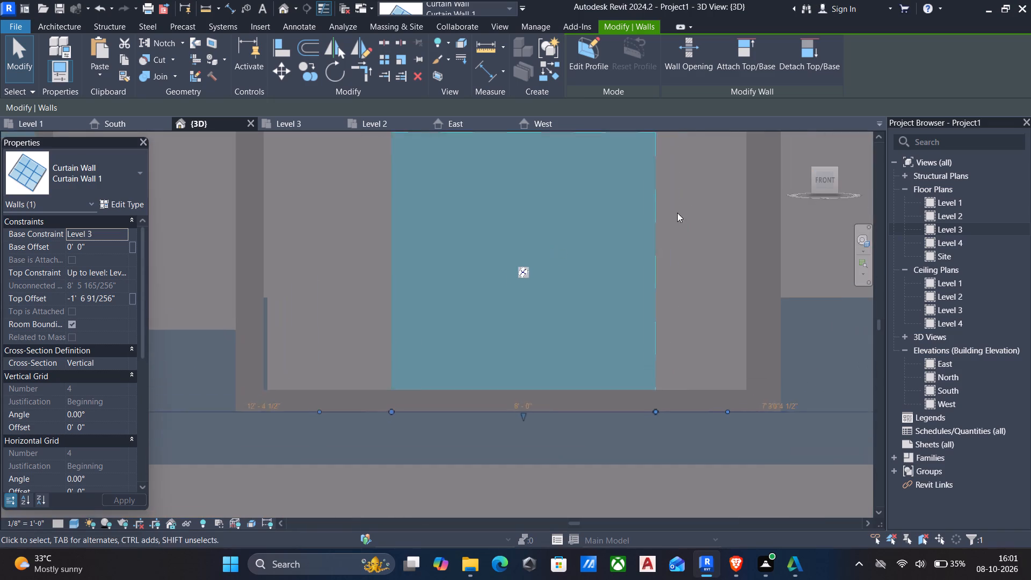
pyautogui.scroll(-5, 533, 238)
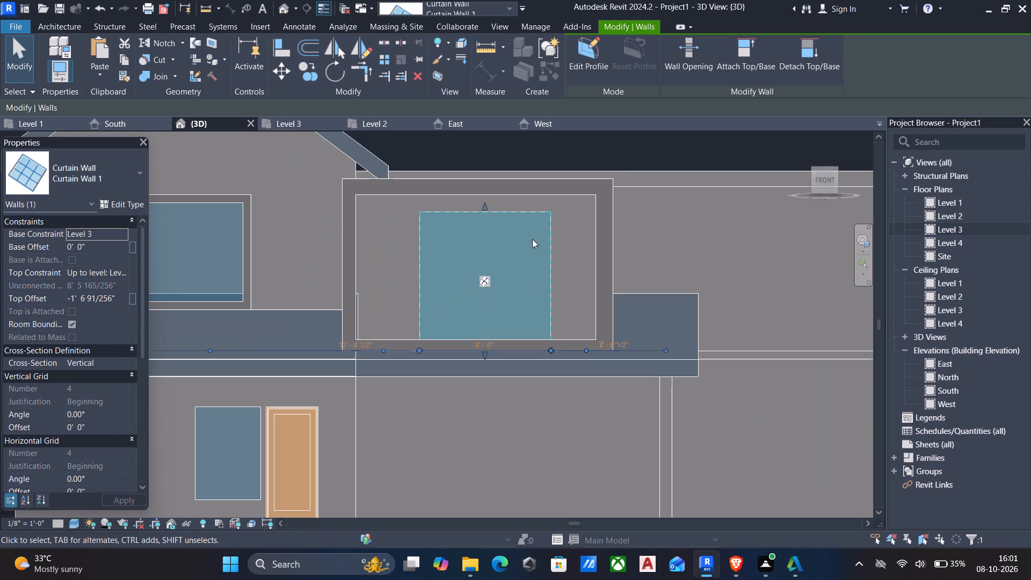
pyautogui.press('Left')
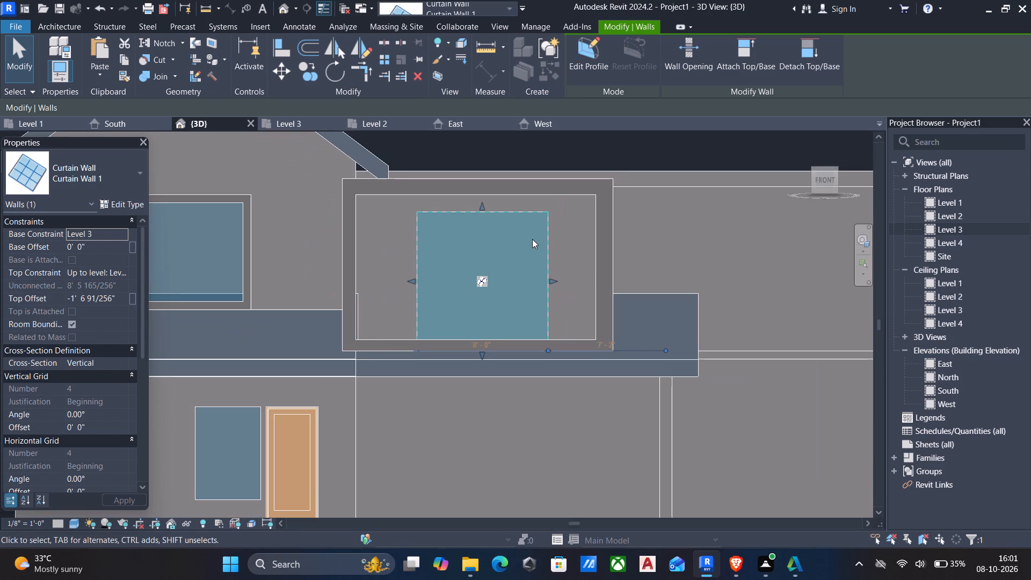
pyautogui.press('Escape')
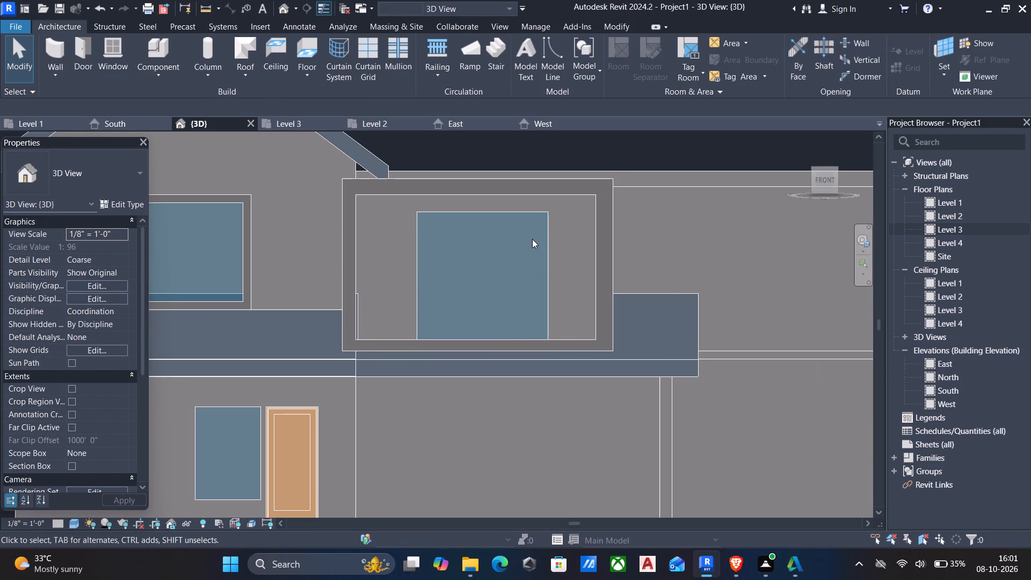
pyautogui.scroll(-7, 532, 239)
pyautogui.keyDown('shift'); pyautogui.moveTo(532, 239); pyautogui.dragTo(480, 253, button='middle'); pyautogui.keyUp('shift')
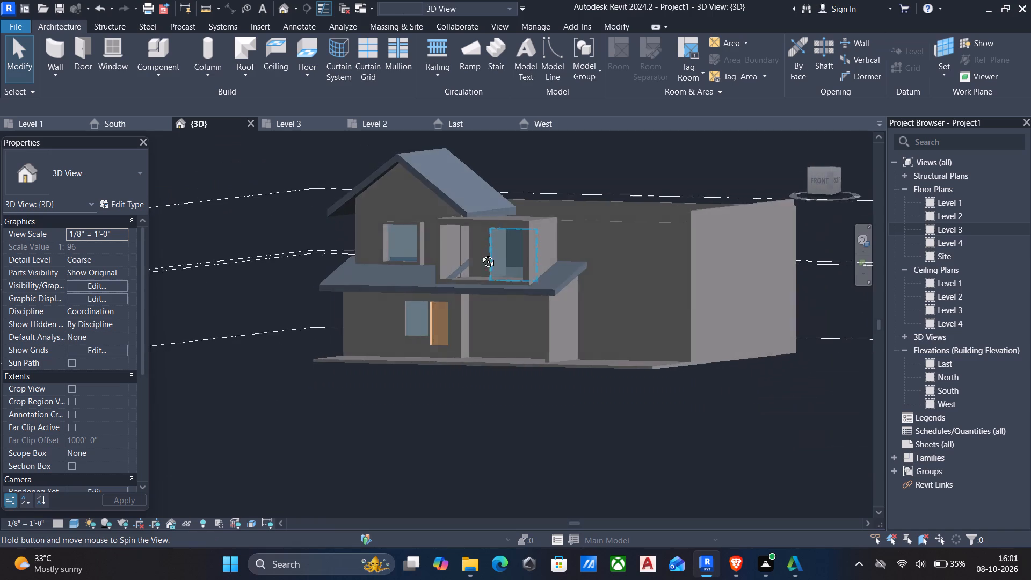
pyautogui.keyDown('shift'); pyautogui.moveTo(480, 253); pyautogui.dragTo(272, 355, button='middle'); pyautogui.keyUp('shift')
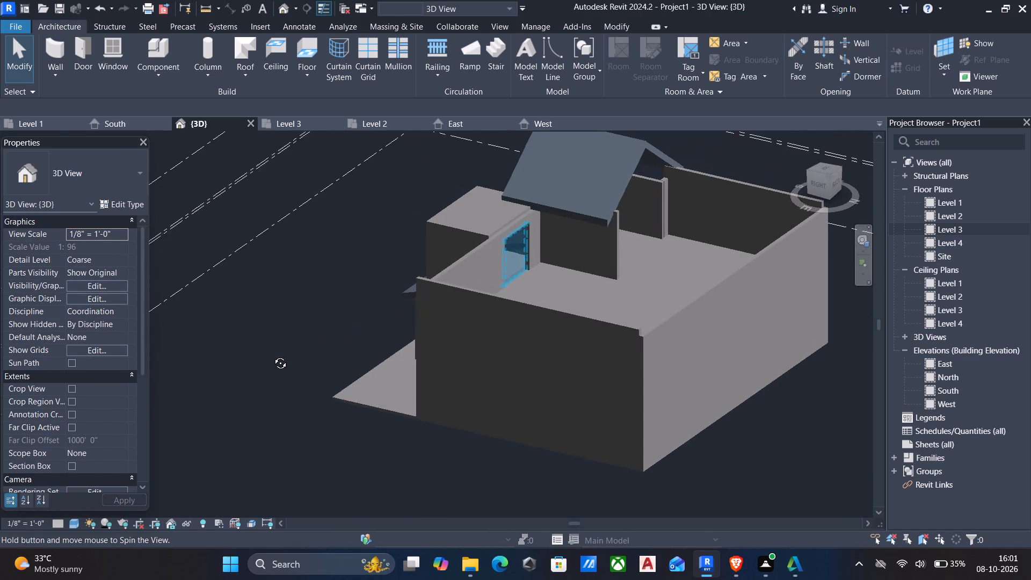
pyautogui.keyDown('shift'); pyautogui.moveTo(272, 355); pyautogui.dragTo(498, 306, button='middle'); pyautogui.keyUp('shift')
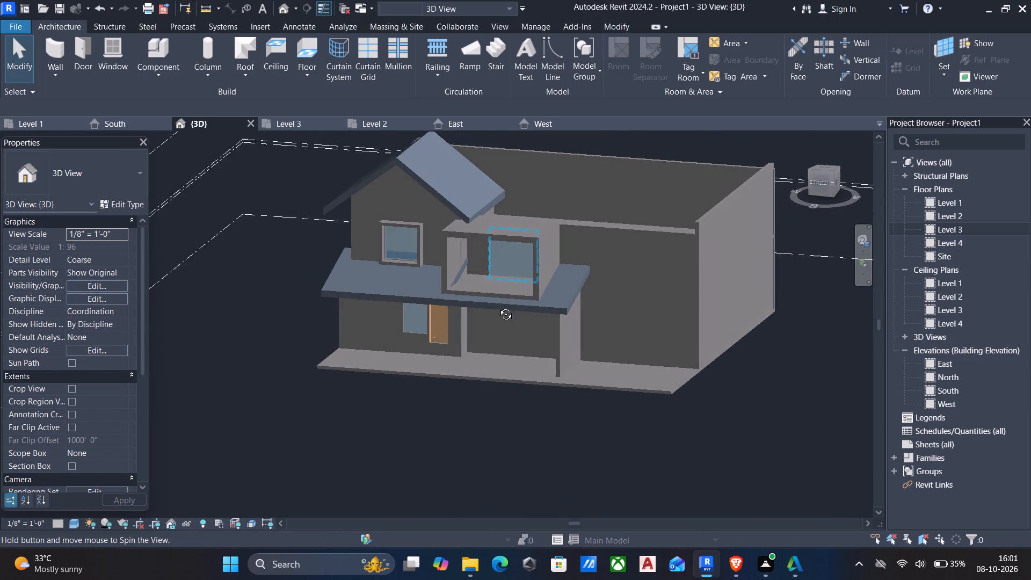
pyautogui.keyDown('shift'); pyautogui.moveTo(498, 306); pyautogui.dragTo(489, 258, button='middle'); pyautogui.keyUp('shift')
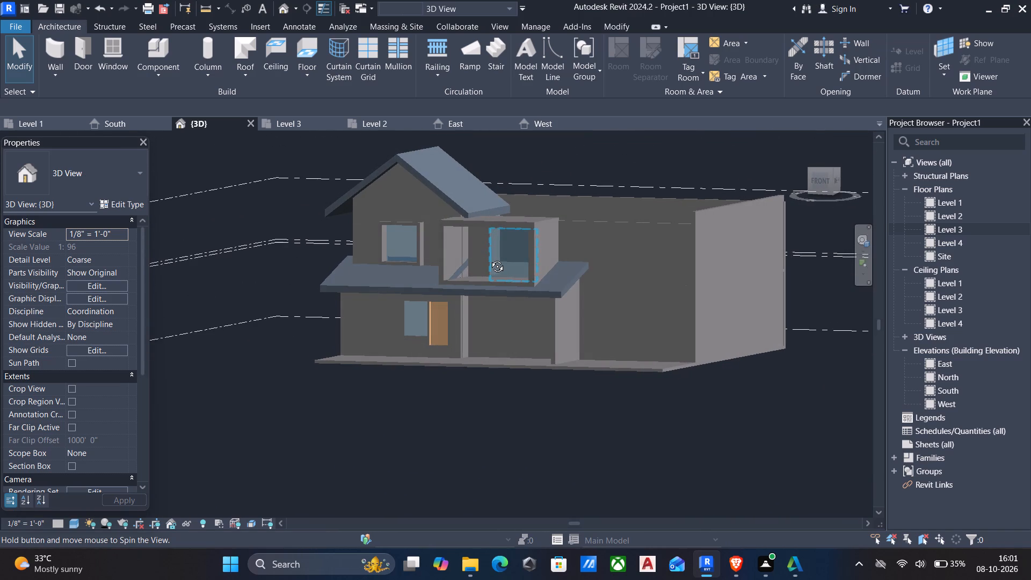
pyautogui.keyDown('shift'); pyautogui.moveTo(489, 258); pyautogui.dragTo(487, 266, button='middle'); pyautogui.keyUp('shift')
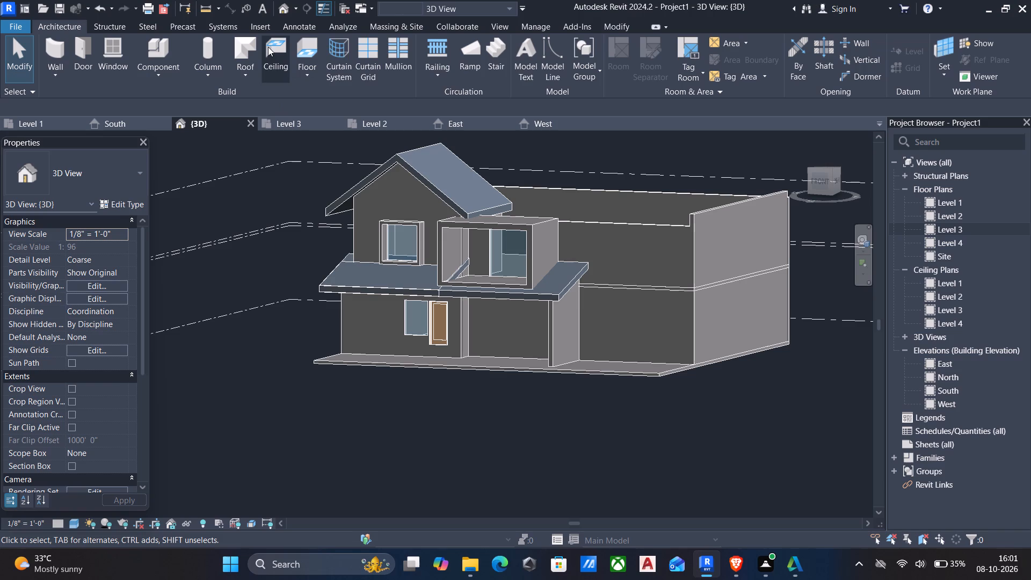
# From the front view, add three full-height vertical curtain grid lines to the curtain wall behind the box frame, the westernmost about 2' 1" in.
pyautogui.click(366, 46)
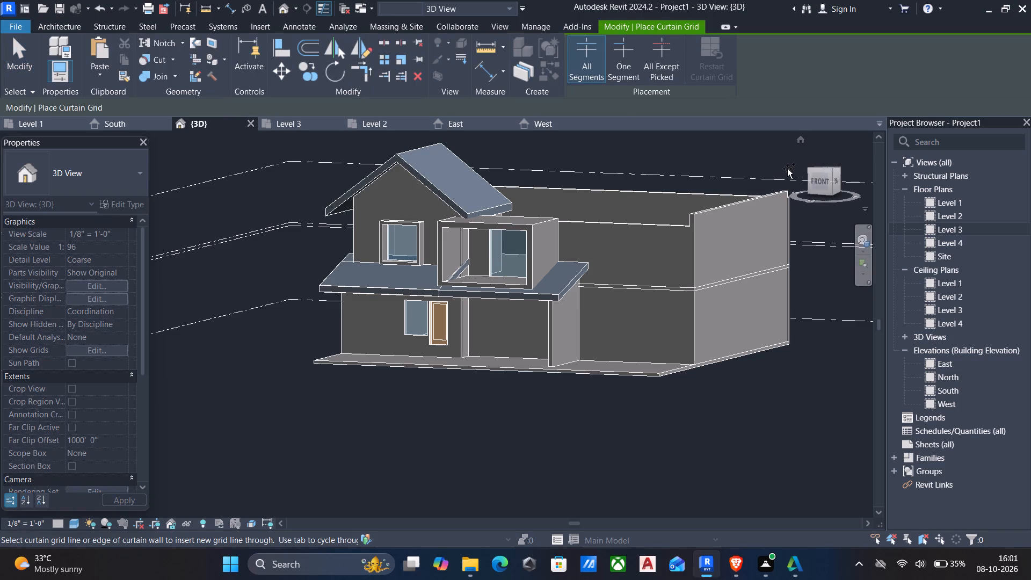
pyautogui.click(819, 183)
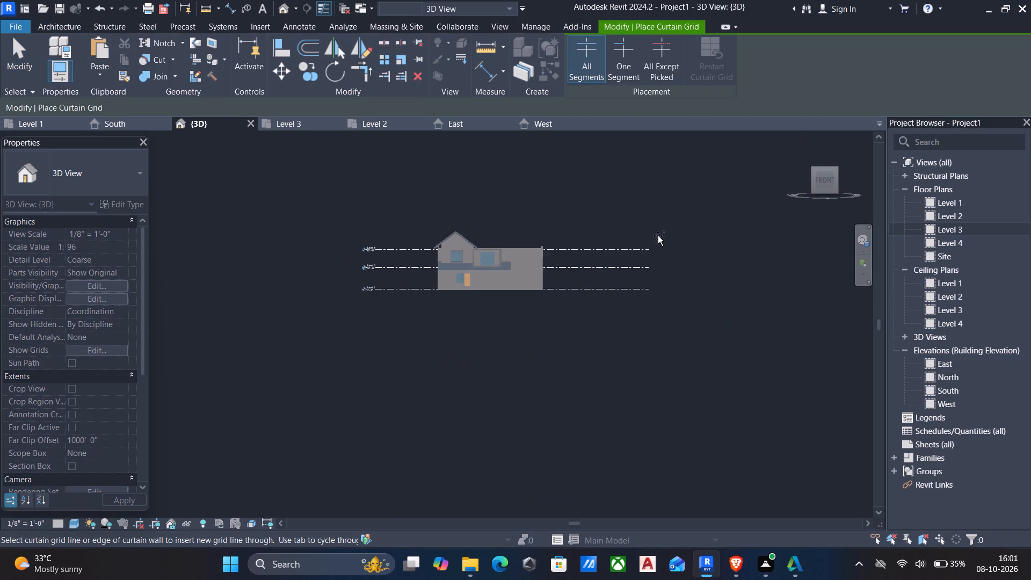
pyautogui.scroll(4, 440, 306)
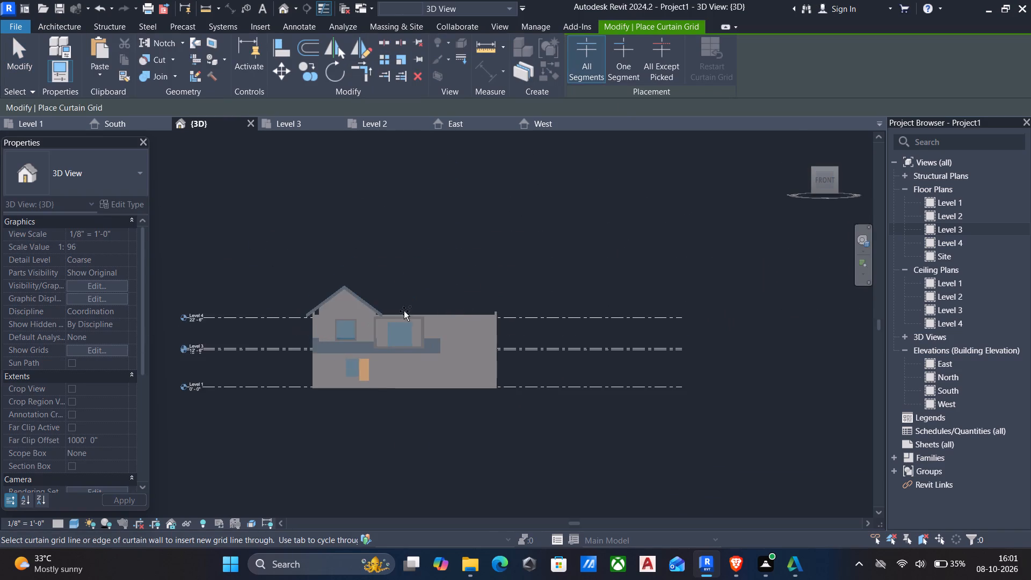
pyautogui.scroll(10, 367, 322)
pyautogui.scroll(5, 440, 311)
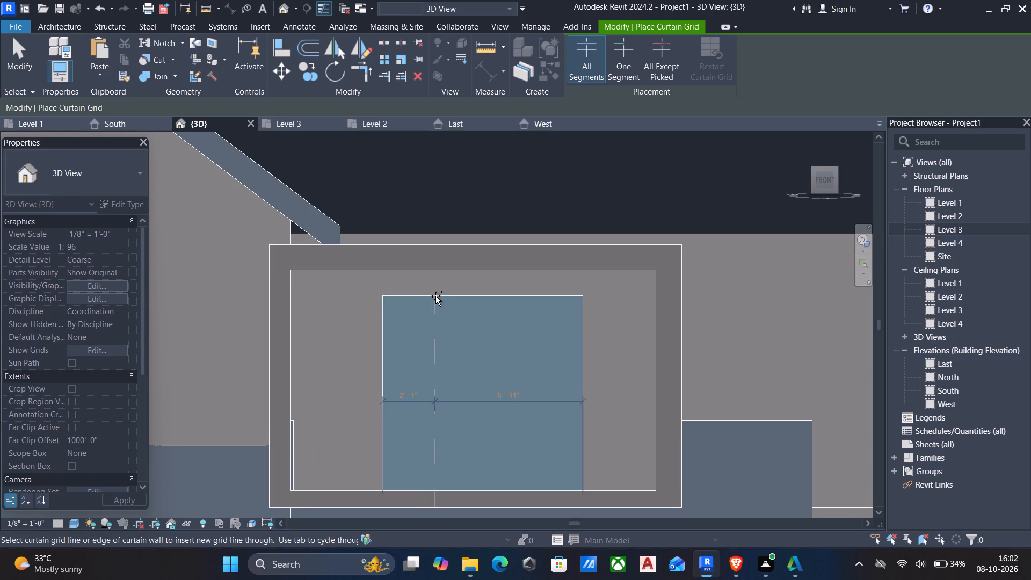
pyautogui.click(434, 297)
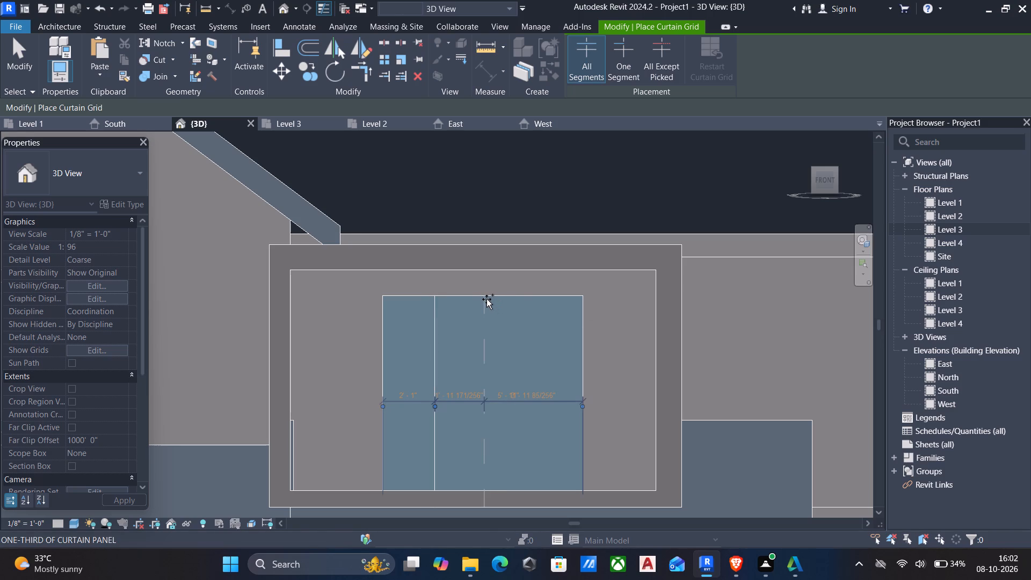
pyautogui.click(487, 299)
pyautogui.click(527, 299)
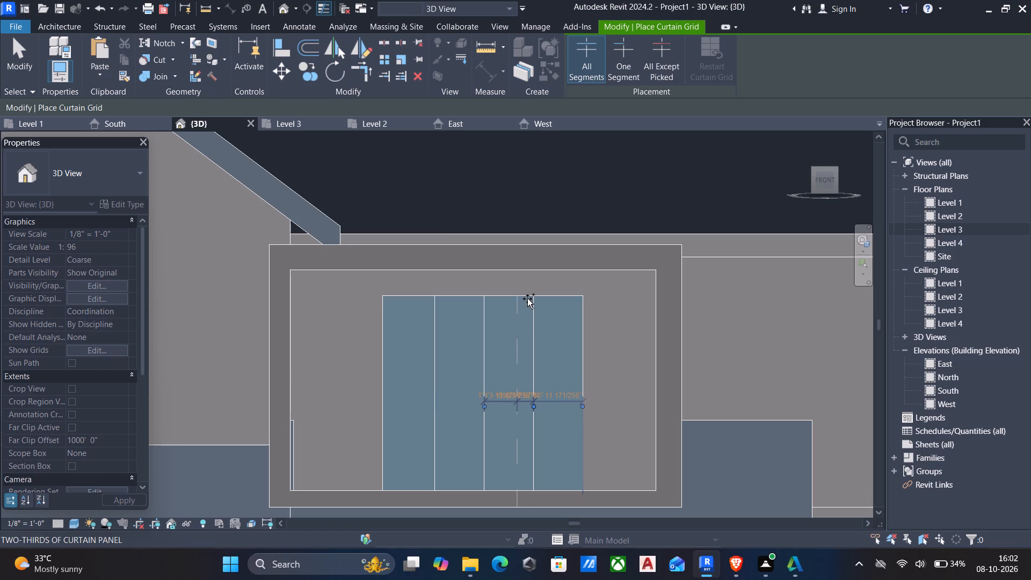
pyautogui.press('Escape')
pyautogui.press('Escape')
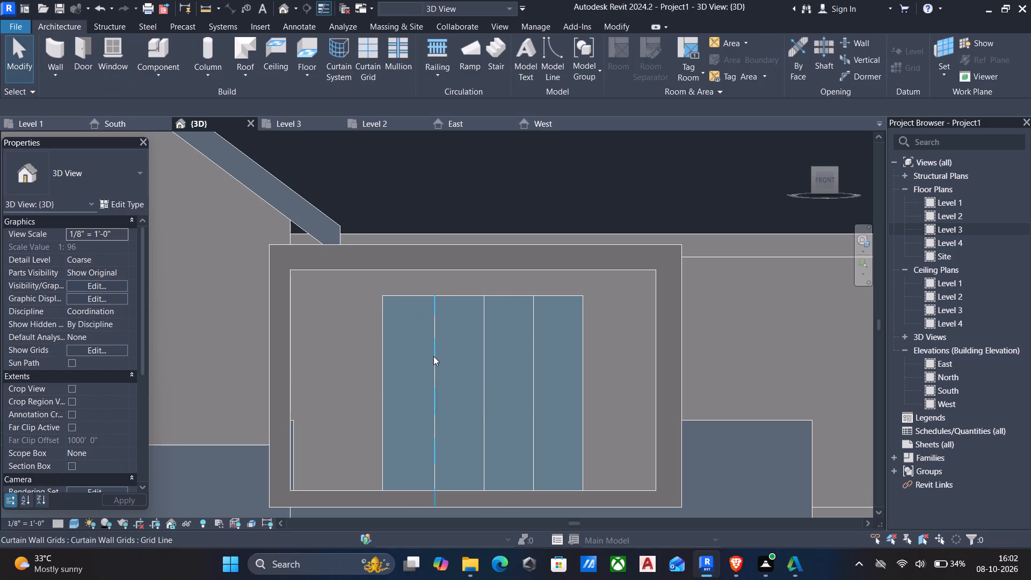
# Set the three vertical grid lines of the curtain wall behind the box frame to 2' spacing, working from the west edge.
pyautogui.click(433, 356)
pyautogui.click(405, 397)
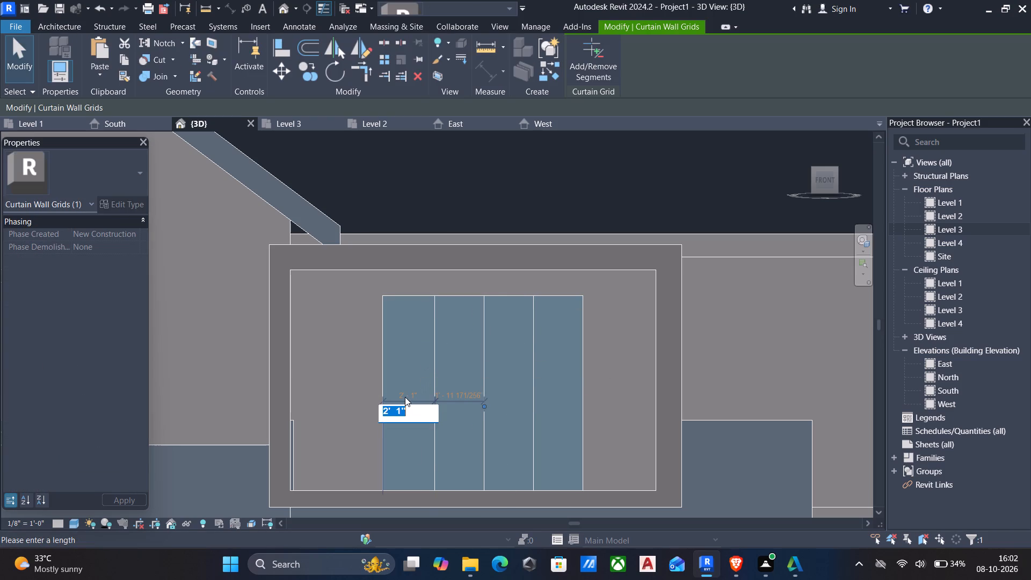
pyautogui.write("2'")
pyautogui.press('Return')
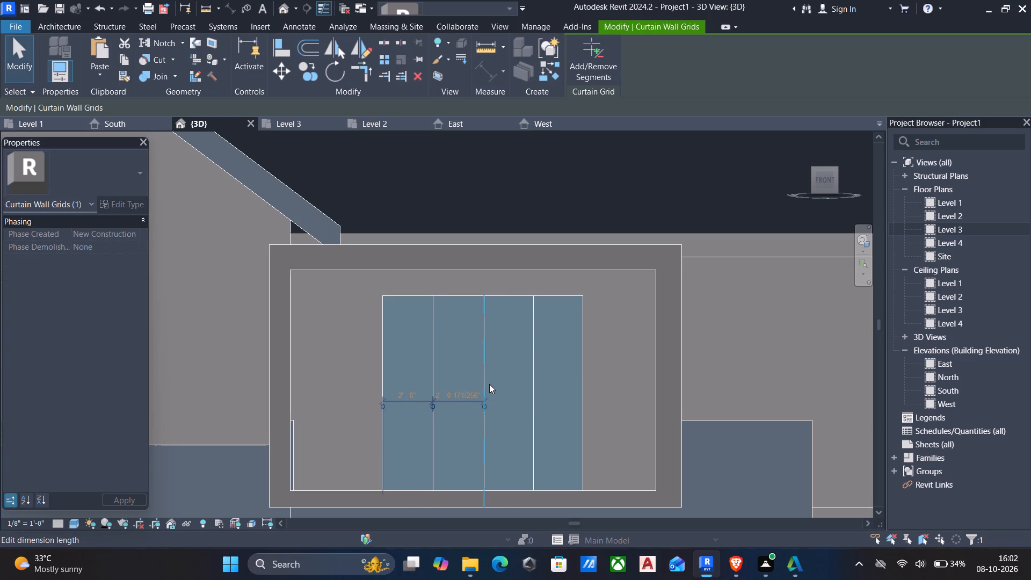
pyautogui.click(485, 383)
pyautogui.click(477, 389)
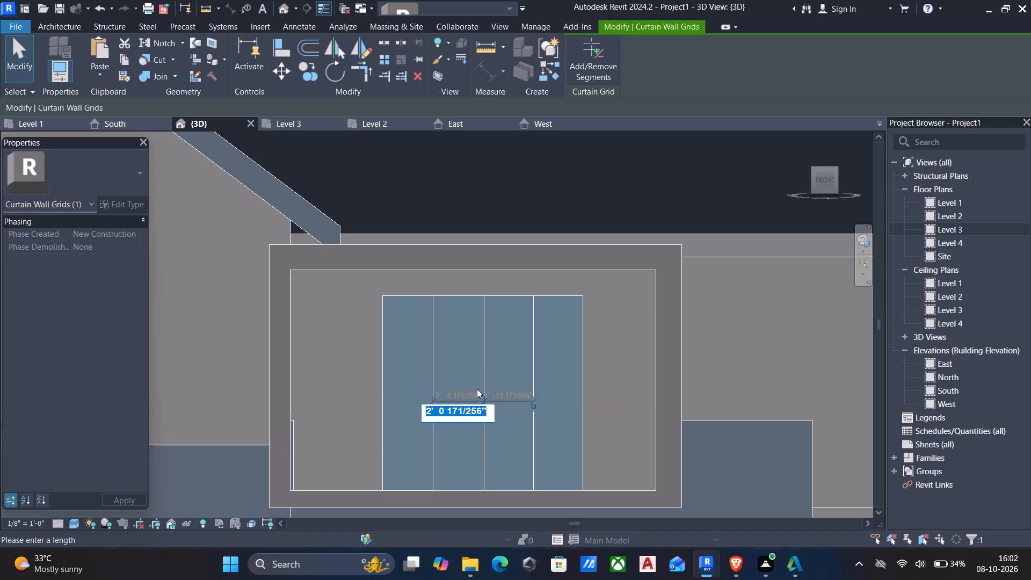
pyautogui.write("2'")
pyautogui.press('Return')
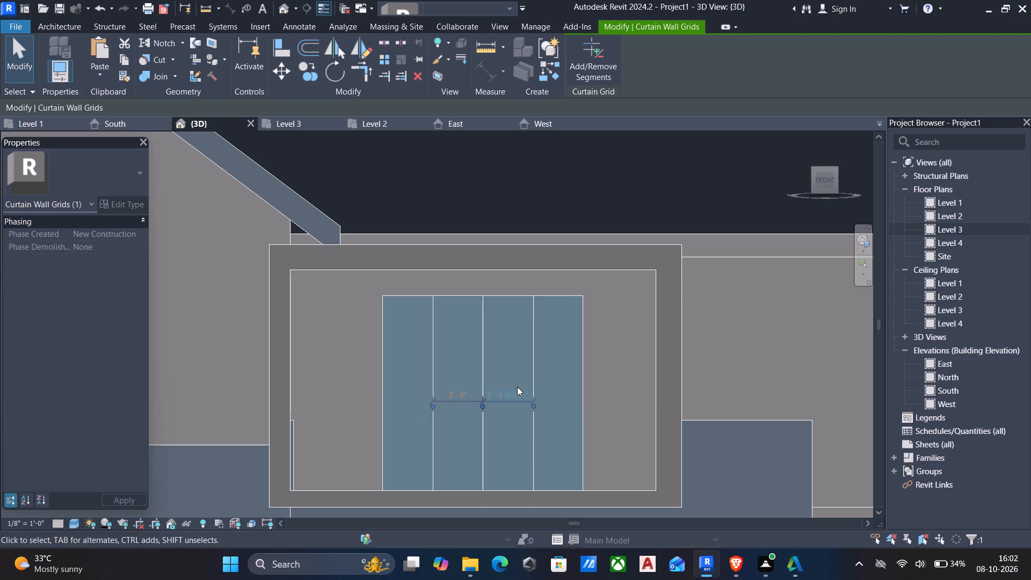
pyautogui.click(530, 381)
pyautogui.click(512, 390)
pyautogui.press('2')
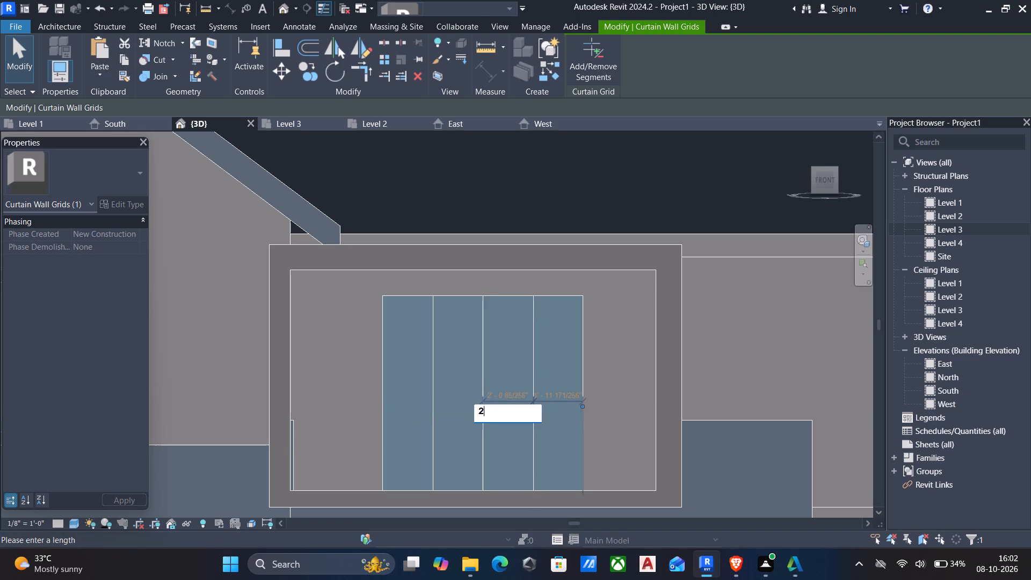
pyautogui.press("'")
pyautogui.press('Return')
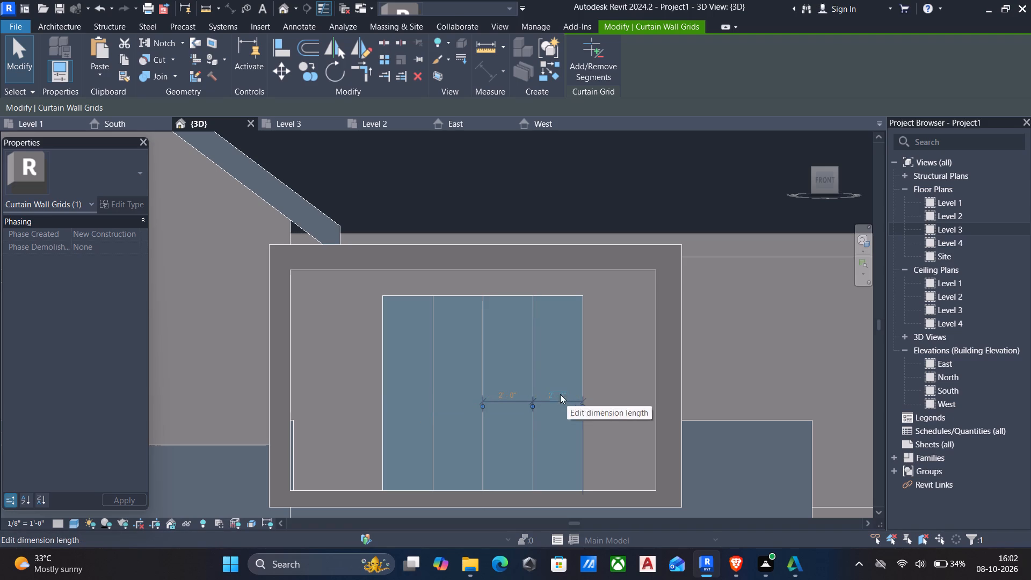
pyautogui.press('Escape')
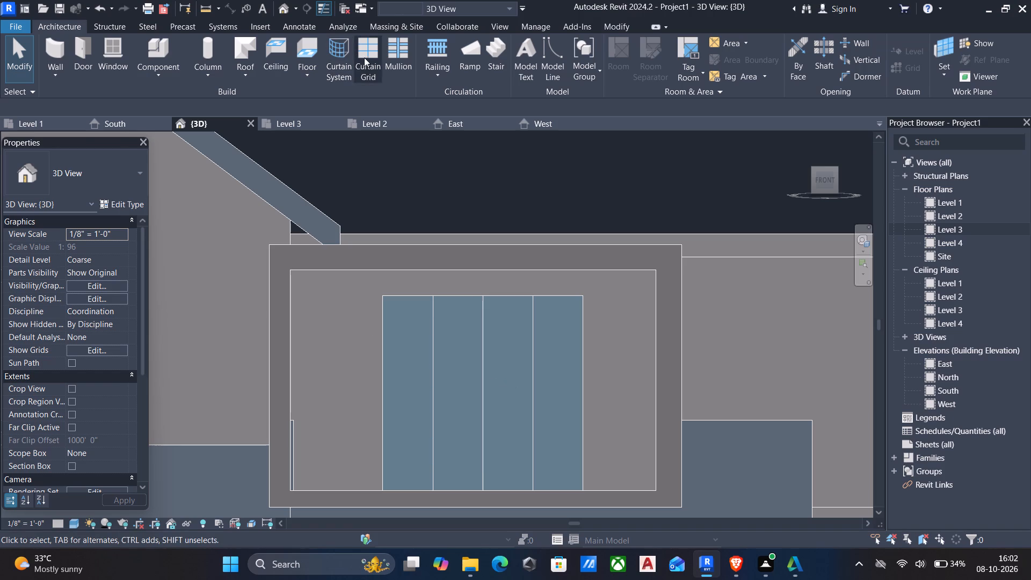
# Add two vertical curtain grid lines at the one-third points of the upper window below the gable and check their spacing.
pyautogui.scroll(-7, 447, 187)
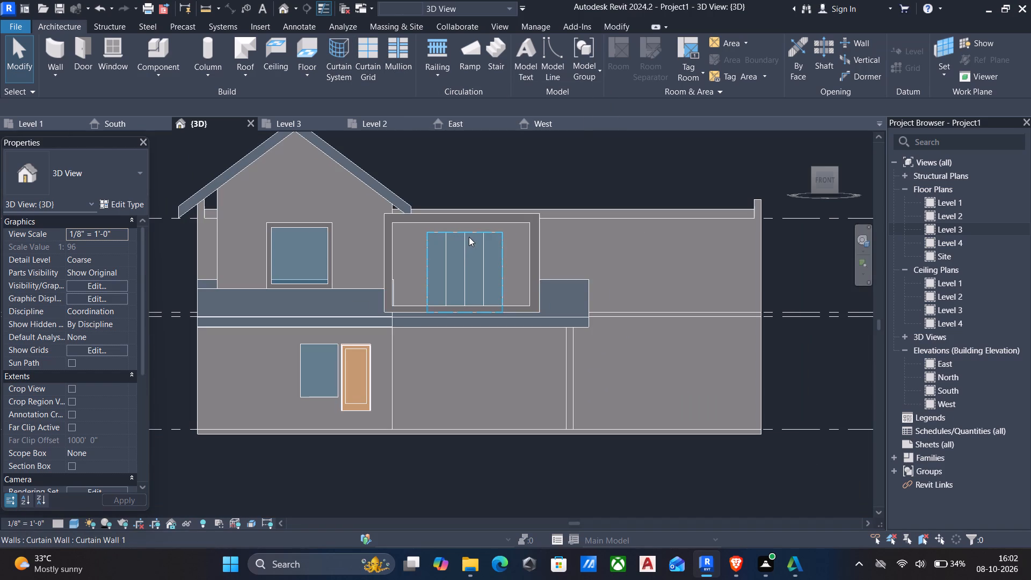
pyautogui.click(364, 49)
pyautogui.scroll(4, 280, 242)
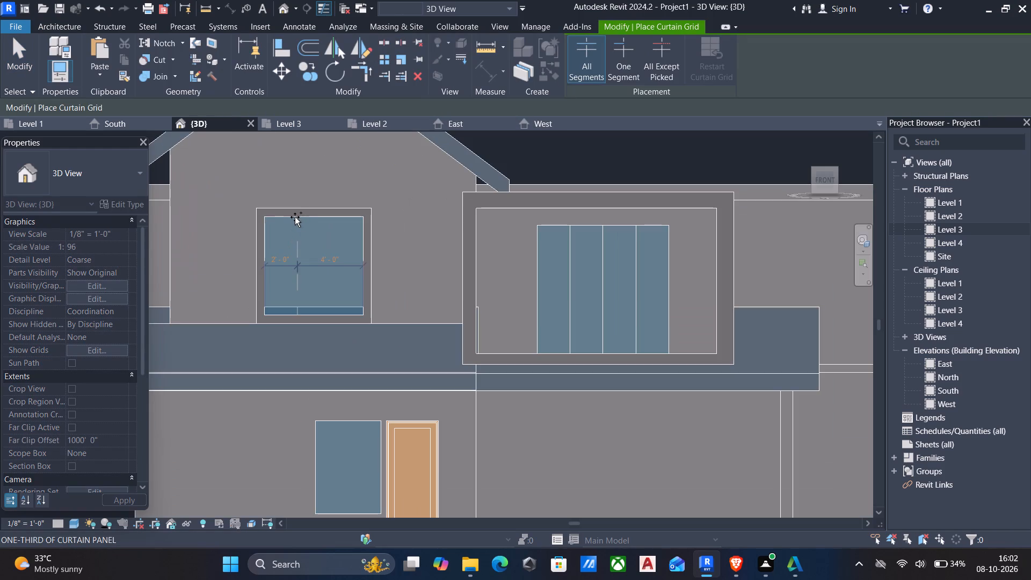
pyautogui.click(295, 217)
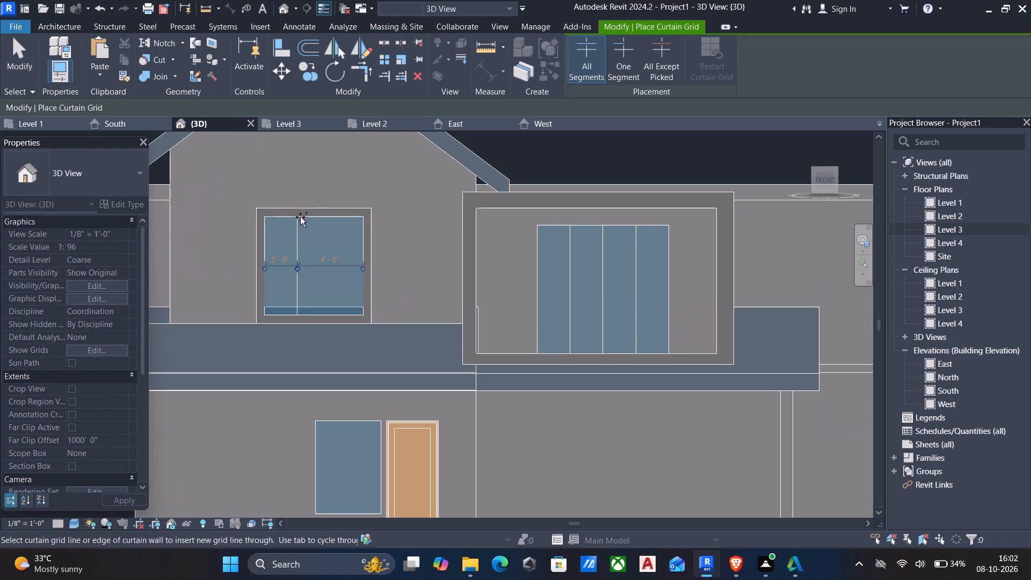
pyautogui.click(328, 218)
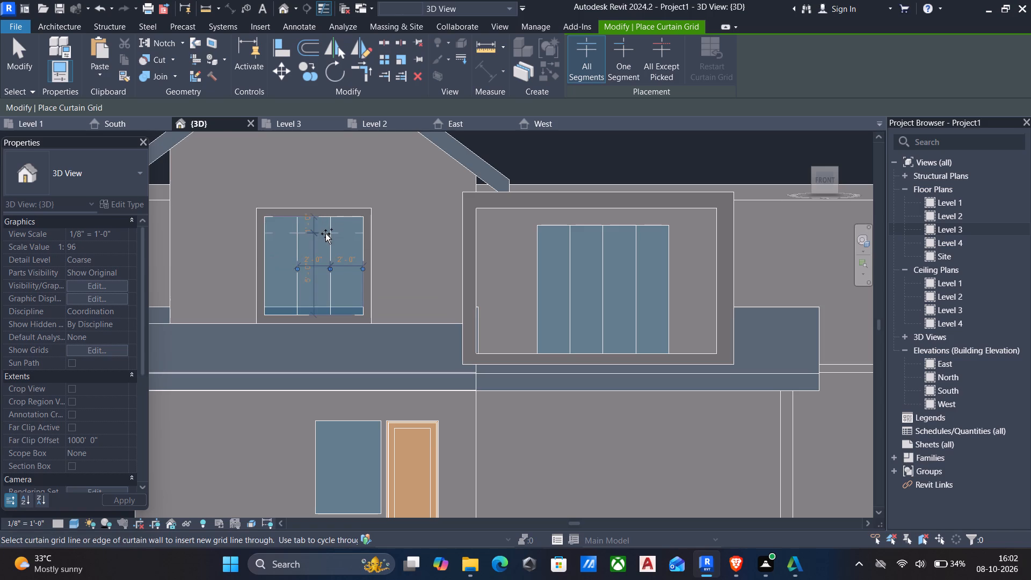
pyautogui.scroll(-1, 325, 234)
pyautogui.press('Escape')
pyautogui.scroll(4, 295, 242)
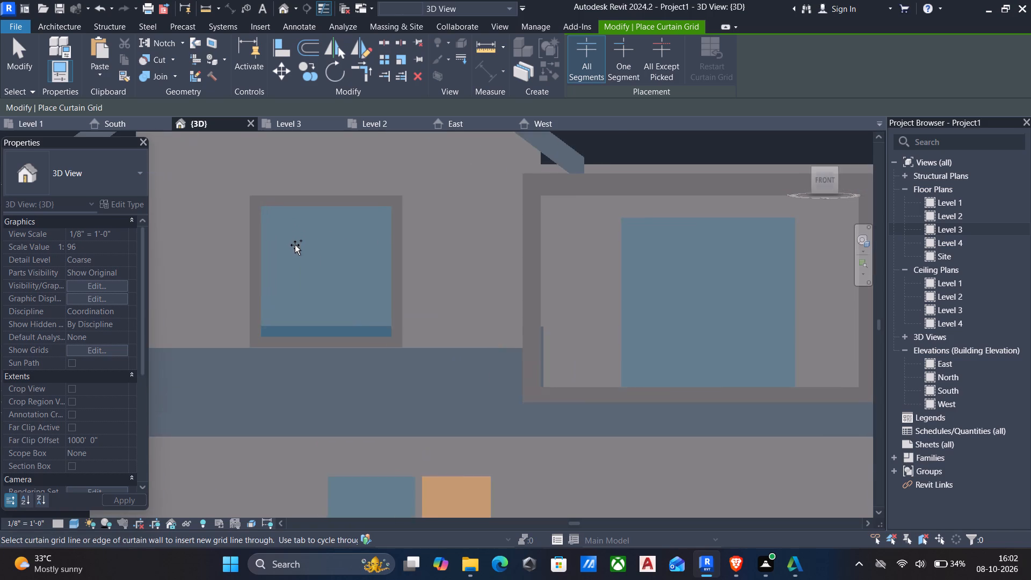
pyautogui.press('Escape')
pyautogui.click(302, 252)
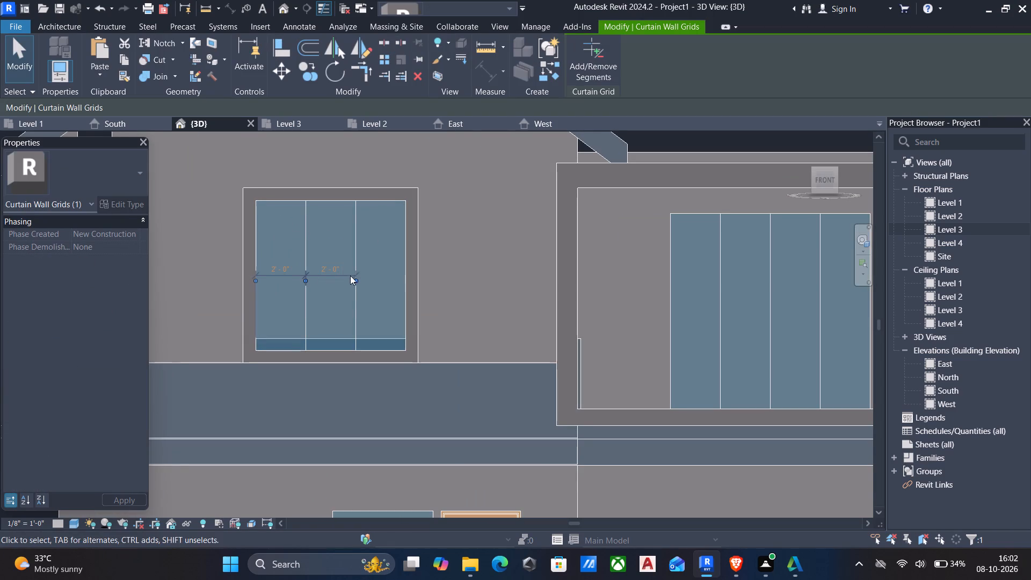
pyautogui.click(357, 263)
pyautogui.scroll(-6, 354, 266)
pyautogui.moveTo(350, 271); pyautogui.dragTo(342, 252, button='middle')
pyautogui.scroll(1, 342, 252)
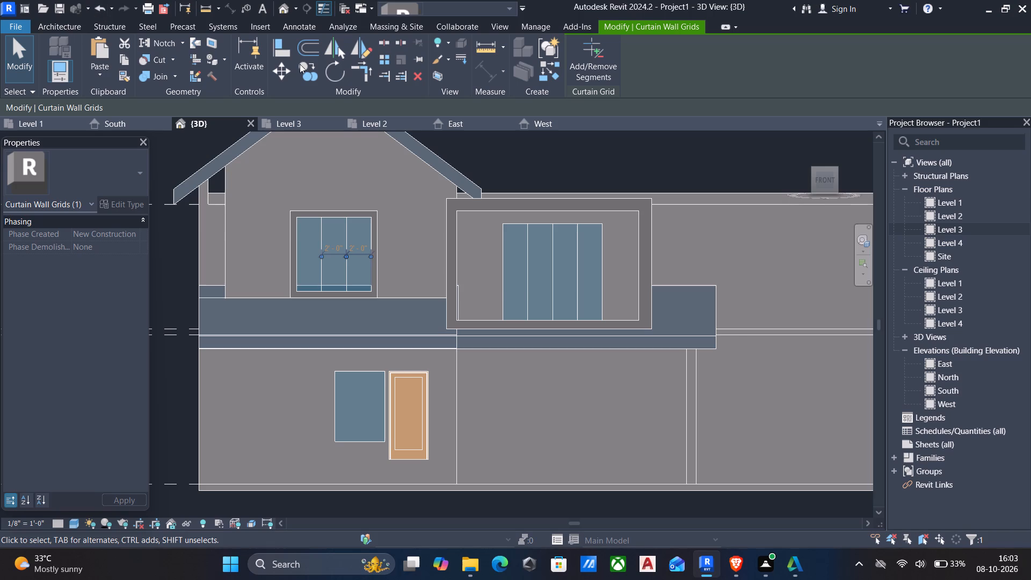
# Add one vertical curtain grid line at the midpoint of the ground-floor window beside the entrance door.
pyautogui.click(62, 22)
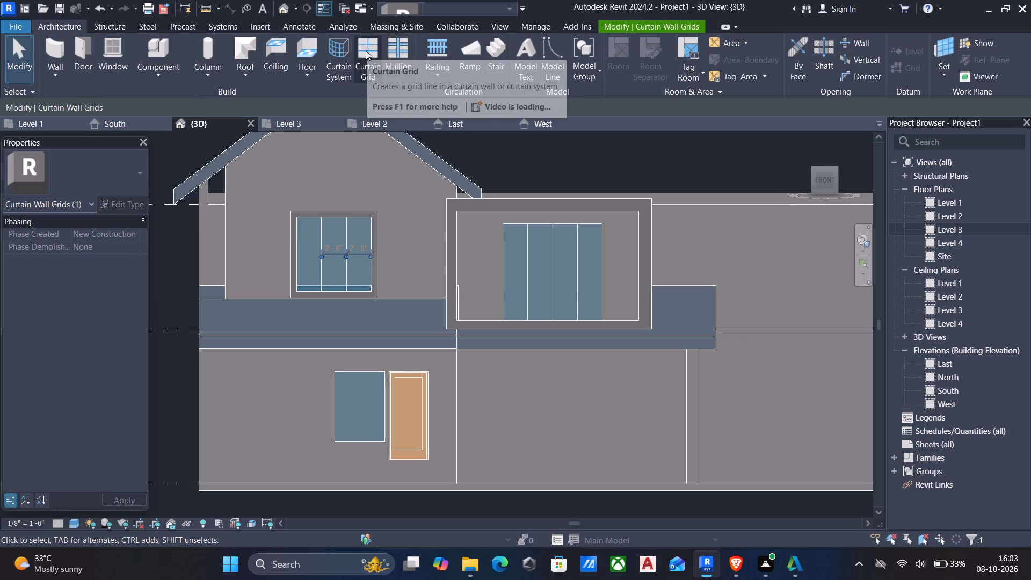
pyautogui.click(366, 52)
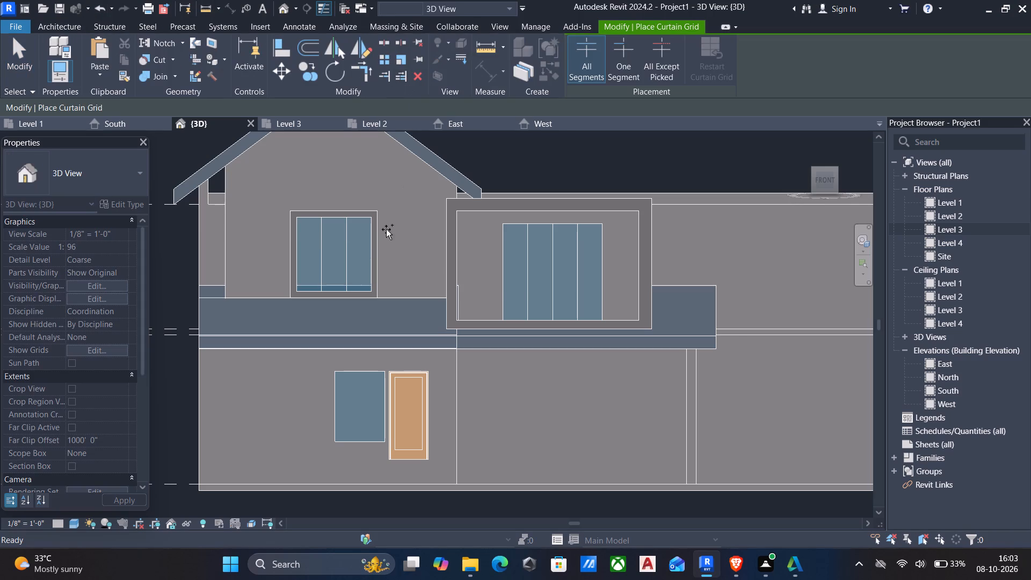
pyautogui.click(361, 371)
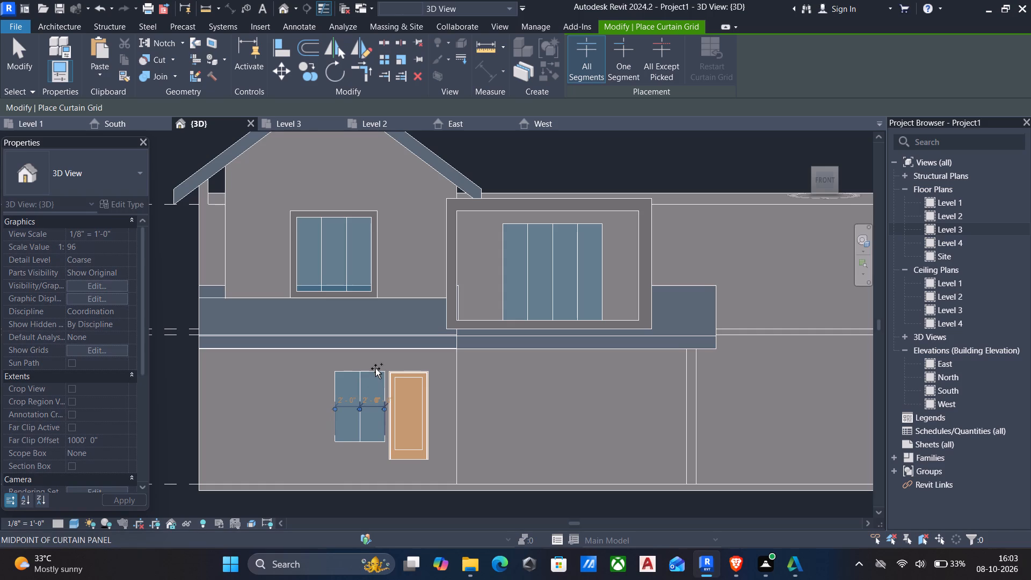
pyautogui.press('Escape')
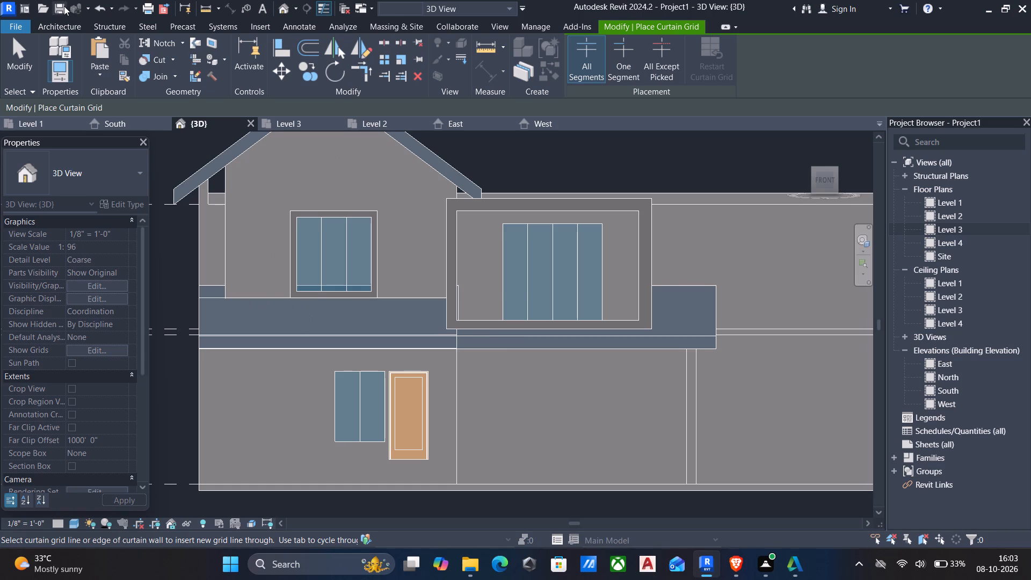
# Start the Mullion command and duplicate the 2.5" x 5" rectangular mullion type under its suggested name.
pyautogui.click(46, 22)
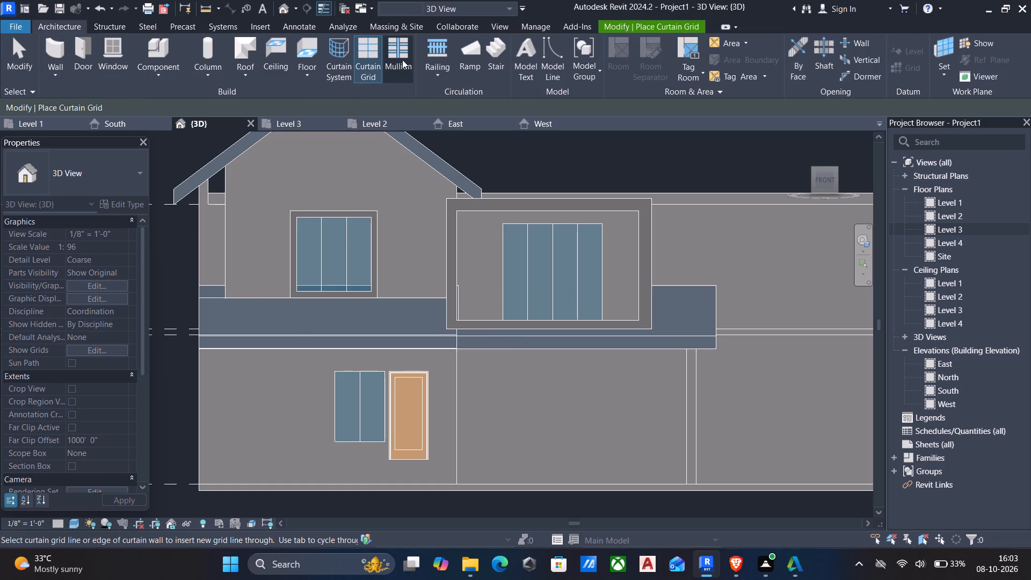
pyautogui.click(400, 45)
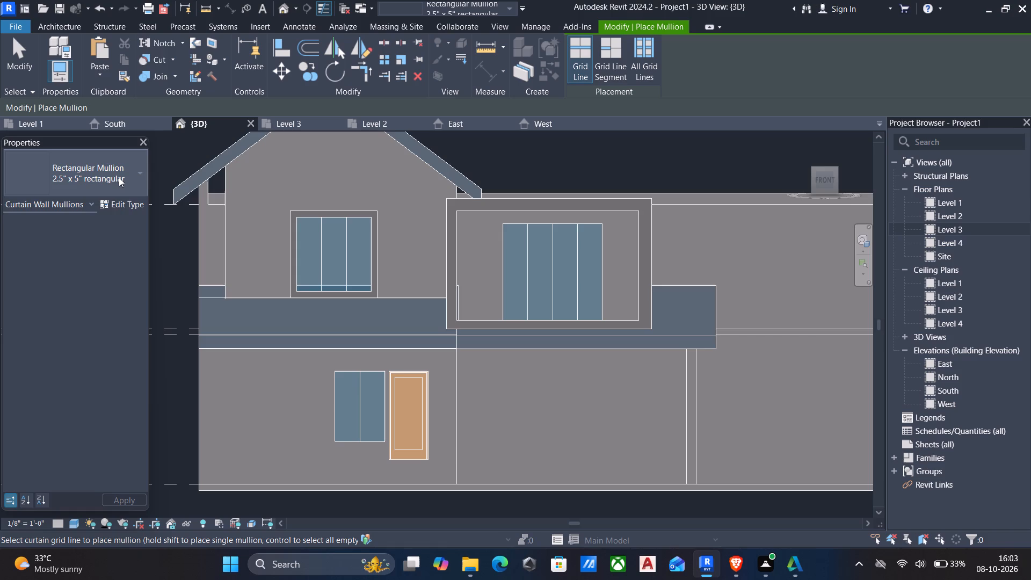
pyautogui.click(119, 177)
pyautogui.click(64, 172)
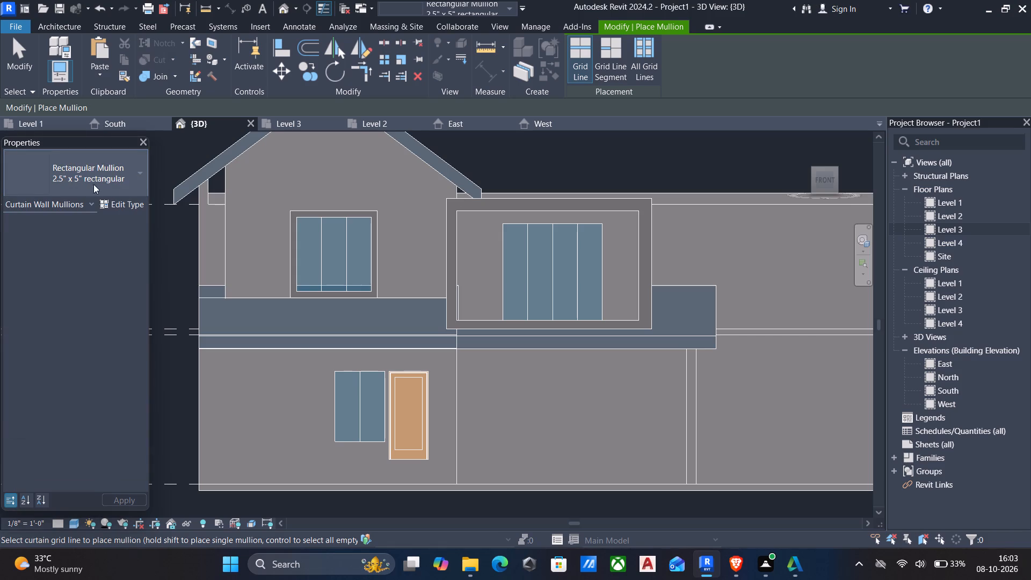
pyautogui.click(130, 200)
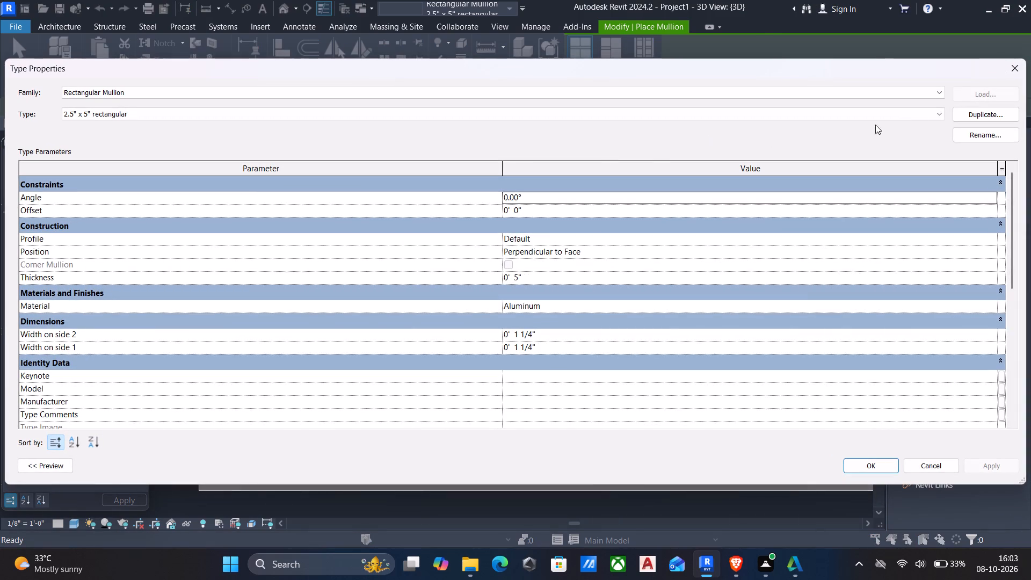
pyautogui.click(982, 110)
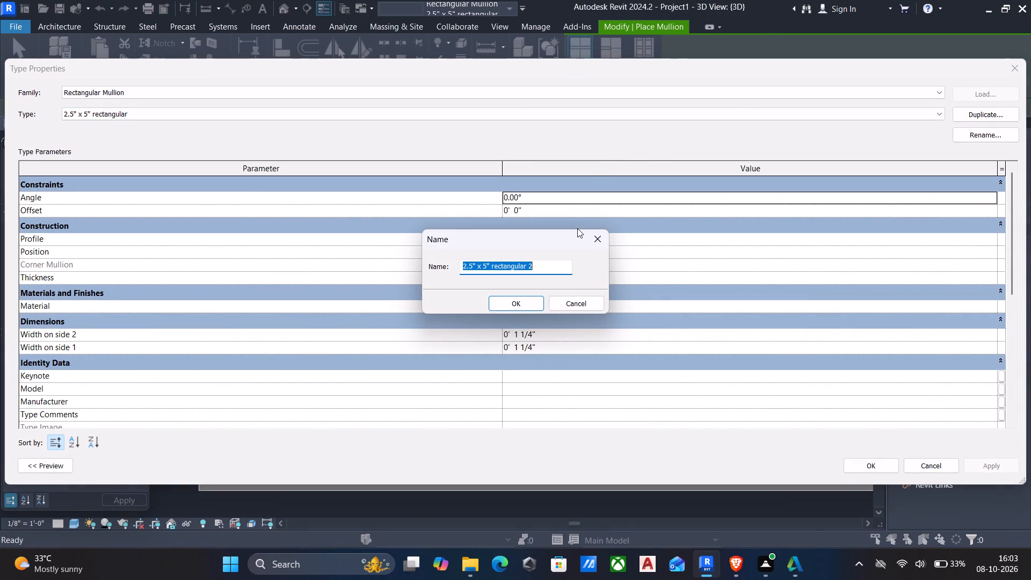
pyautogui.press('Return')
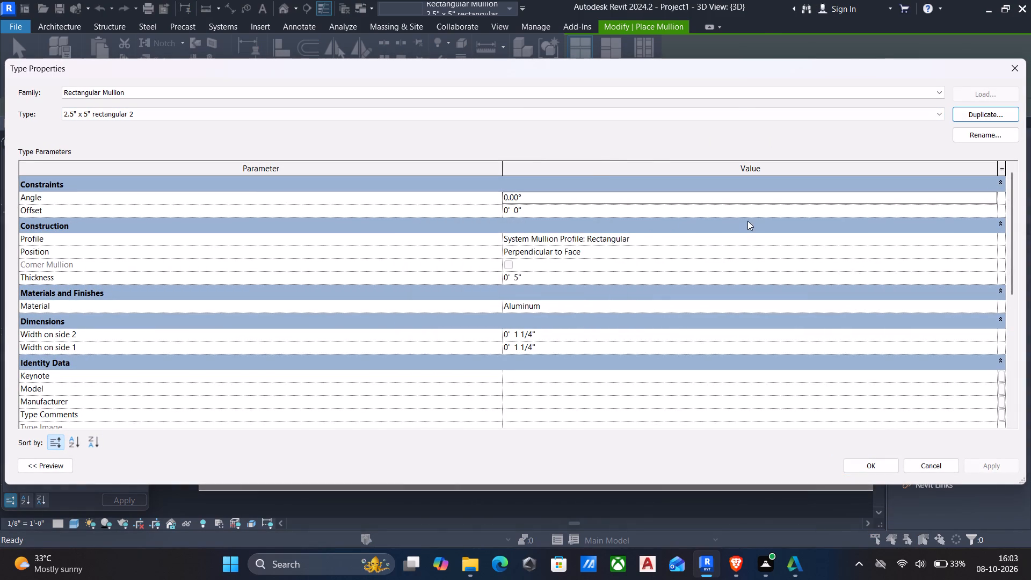
pyautogui.click(870, 468)
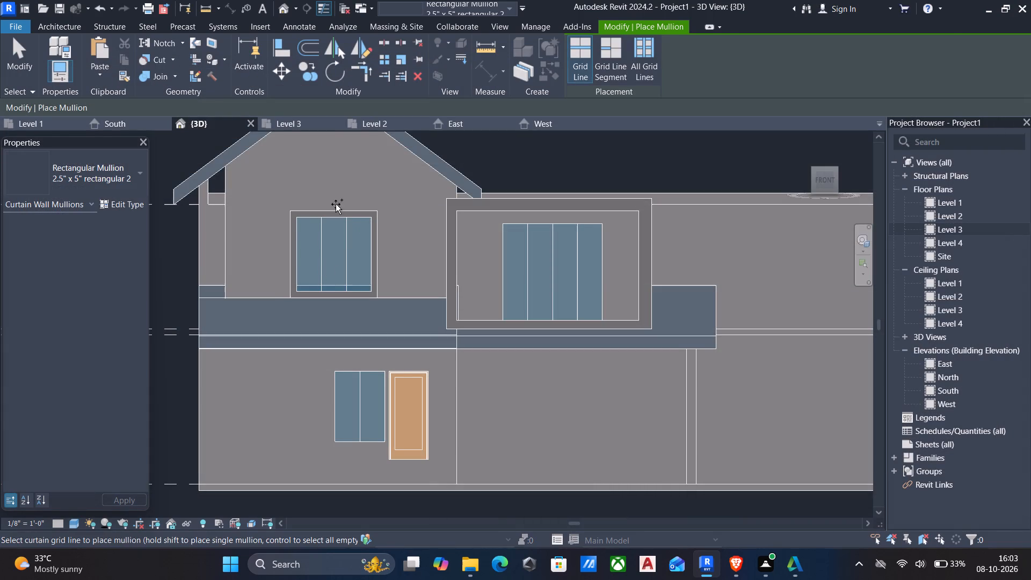
# Place mullions on all grid lines of the upper window below the gable and the ground-floor window beside the entrance door.
pyautogui.click(635, 48)
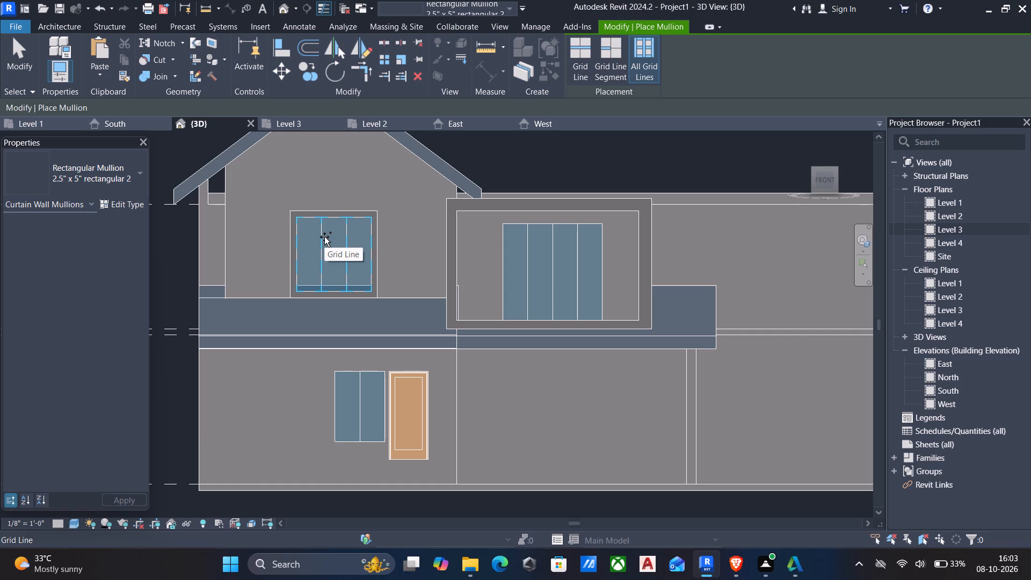
pyautogui.click(324, 237)
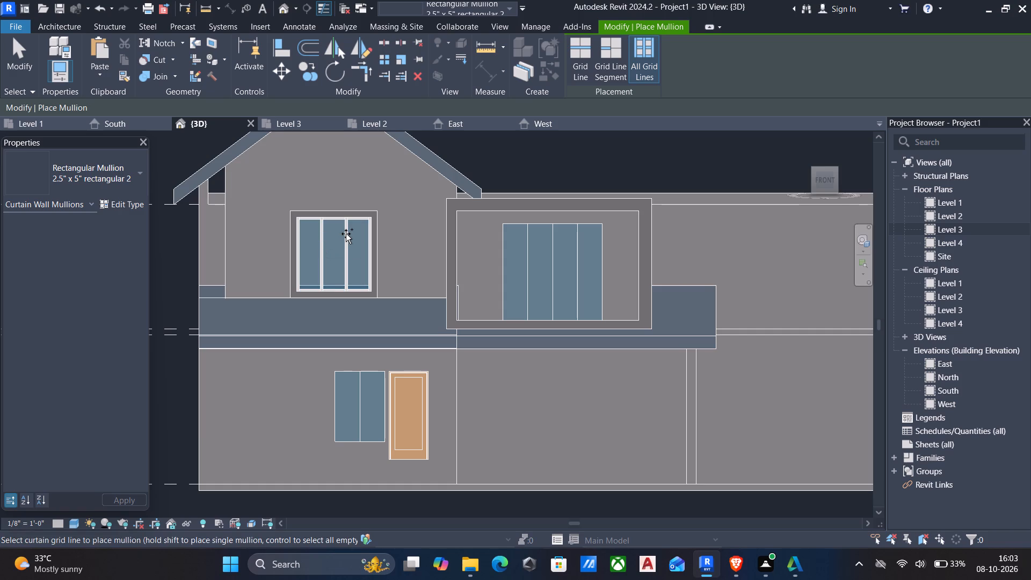
pyautogui.click(360, 388)
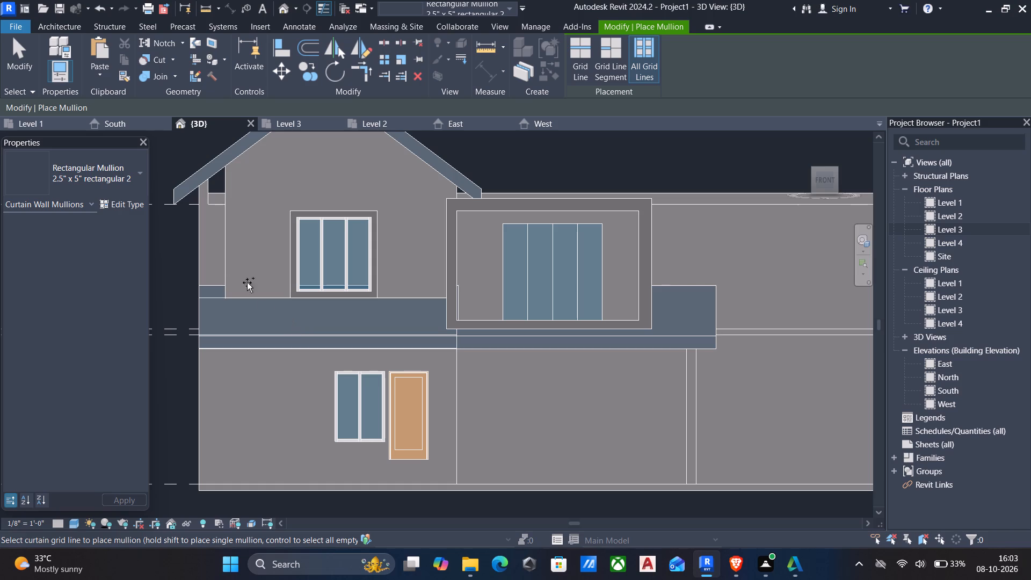
# Create a new material from the duplicated mullion type's material setting and open its name for editing.
pyautogui.click(125, 206)
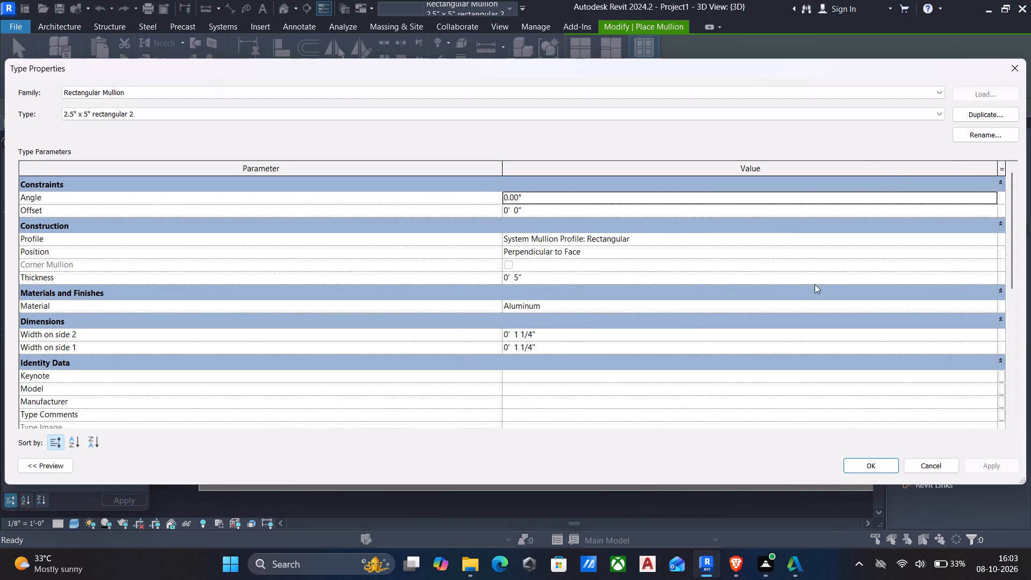
pyautogui.click(995, 306)
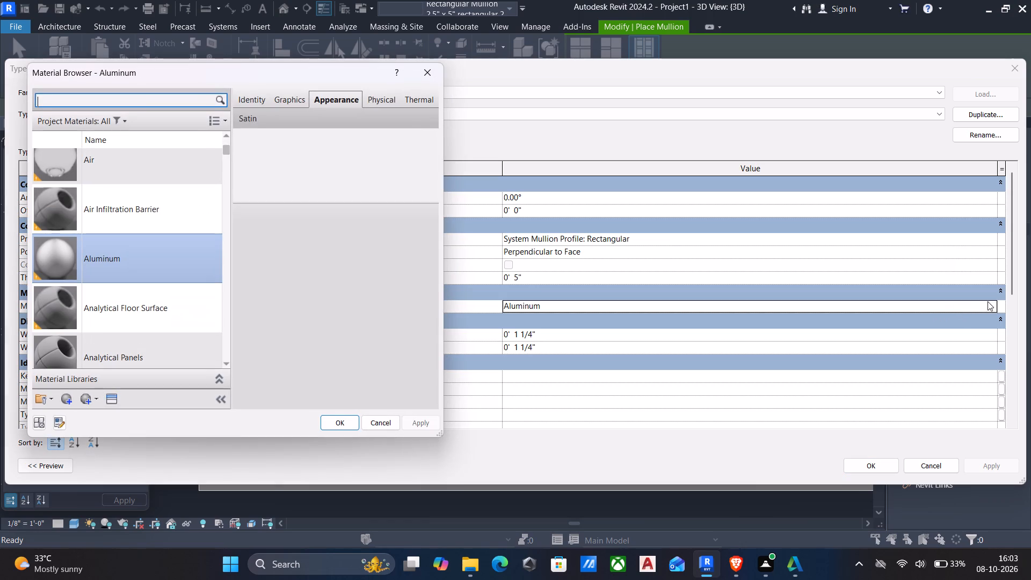
pyautogui.scroll(-4, 130, 210)
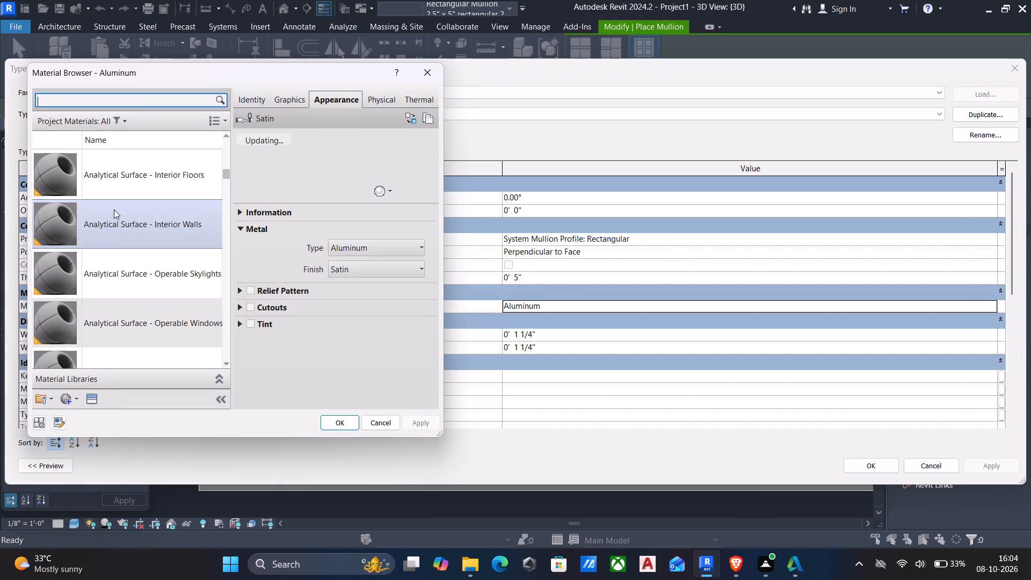
pyautogui.scroll(-12, 114, 209)
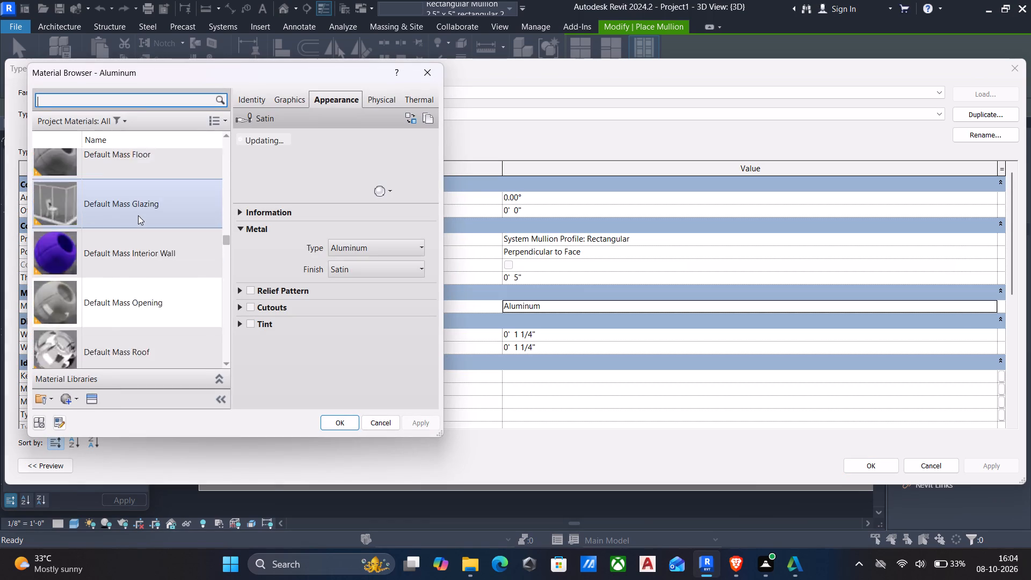
pyautogui.scroll(-18, 138, 215)
pyautogui.scroll(-6, 139, 215)
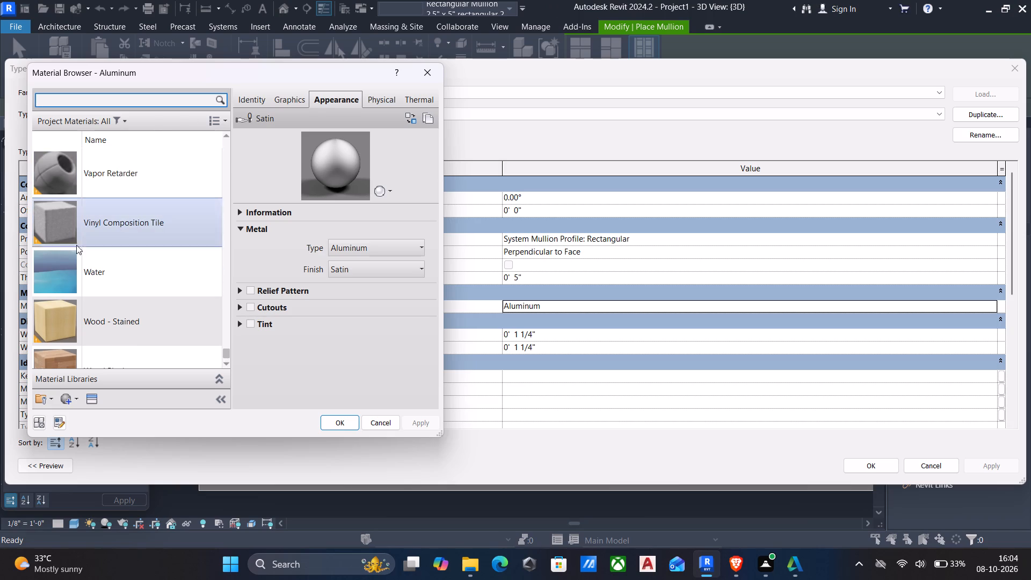
pyautogui.click(69, 397)
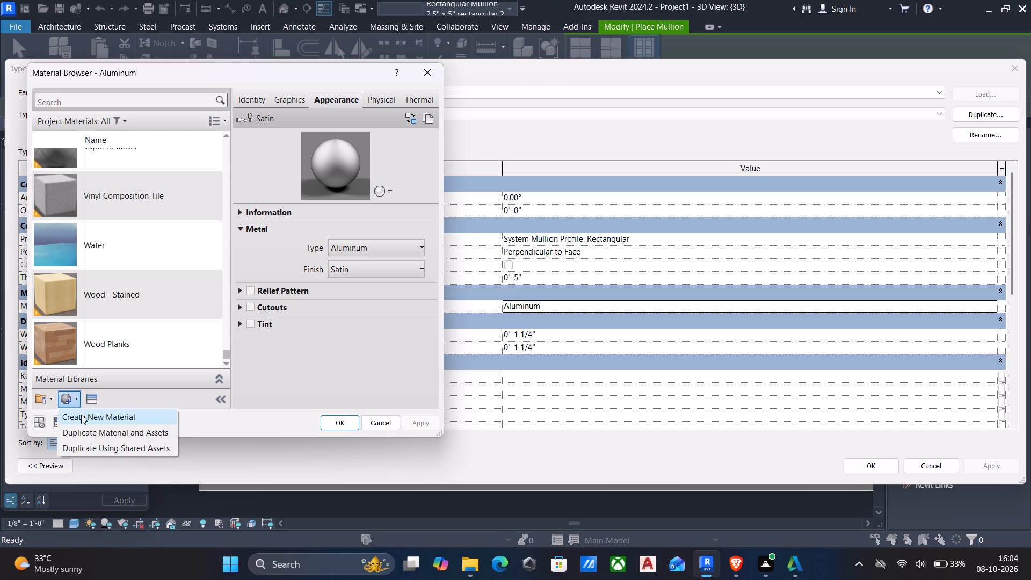
pyautogui.click(81, 417)
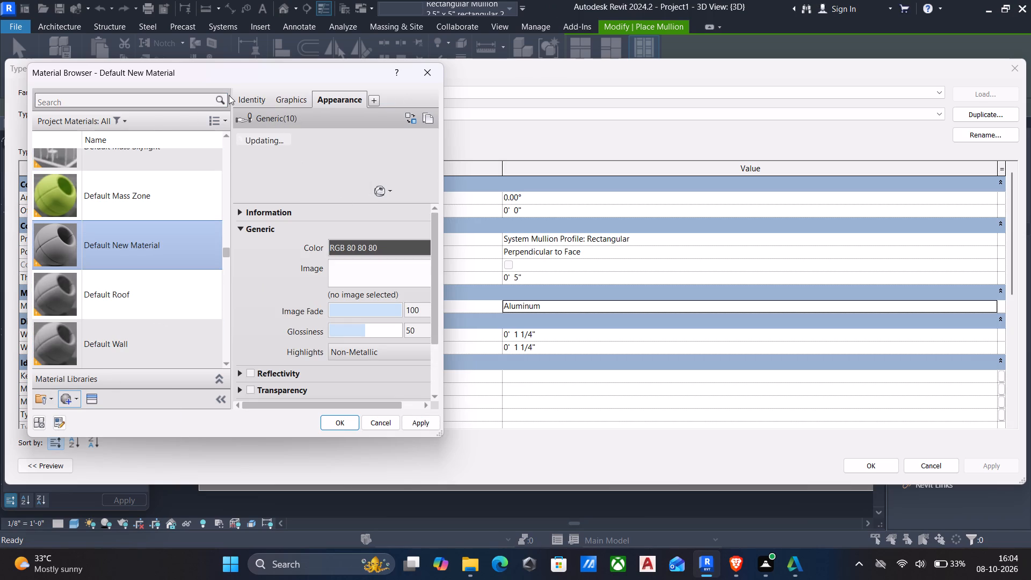
pyautogui.click(255, 95)
pyautogui.click(417, 121)
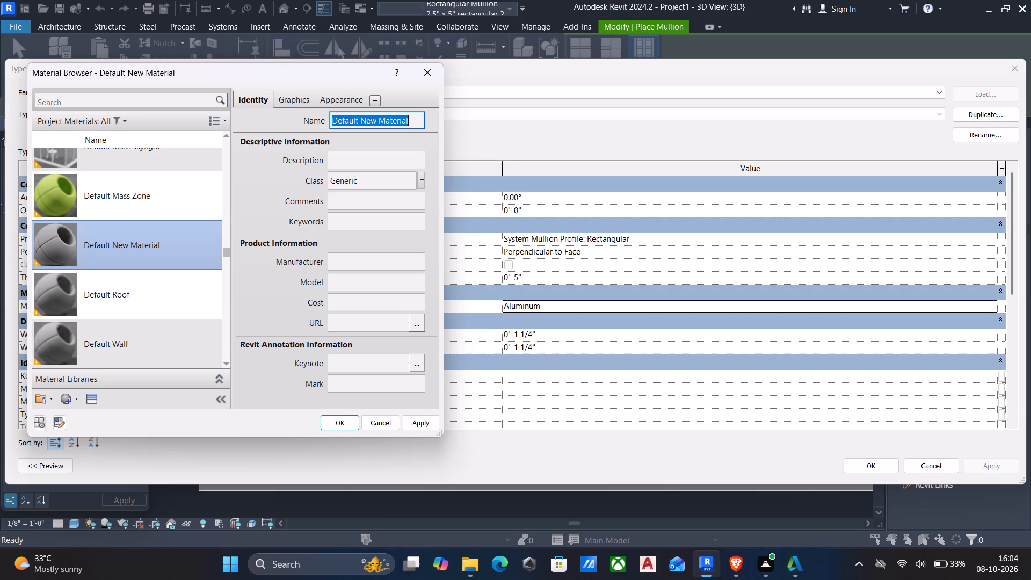
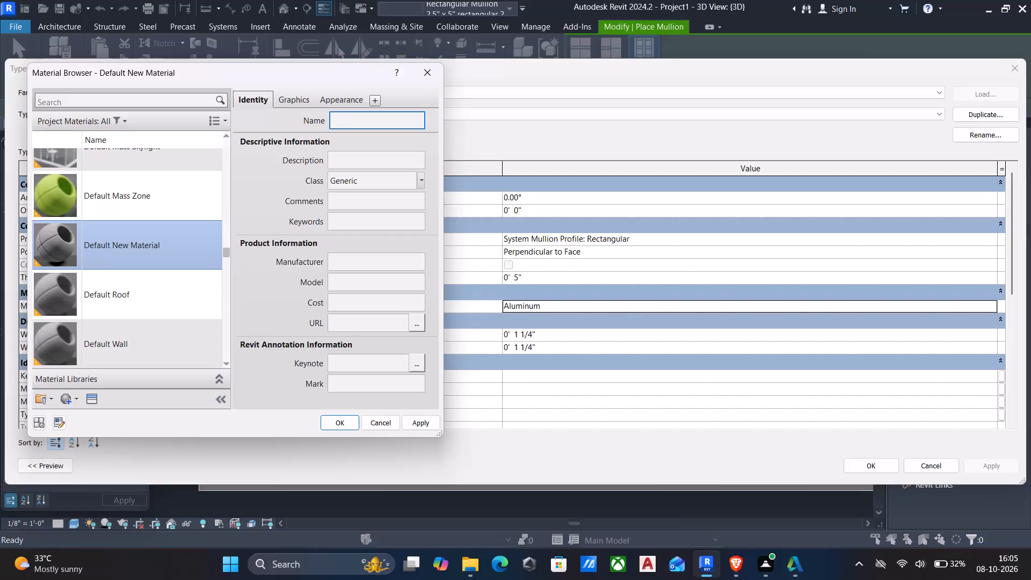
# Name the new material "mulions" and apply the name.
pyautogui.write('mulions')
pyautogui.click(426, 421)
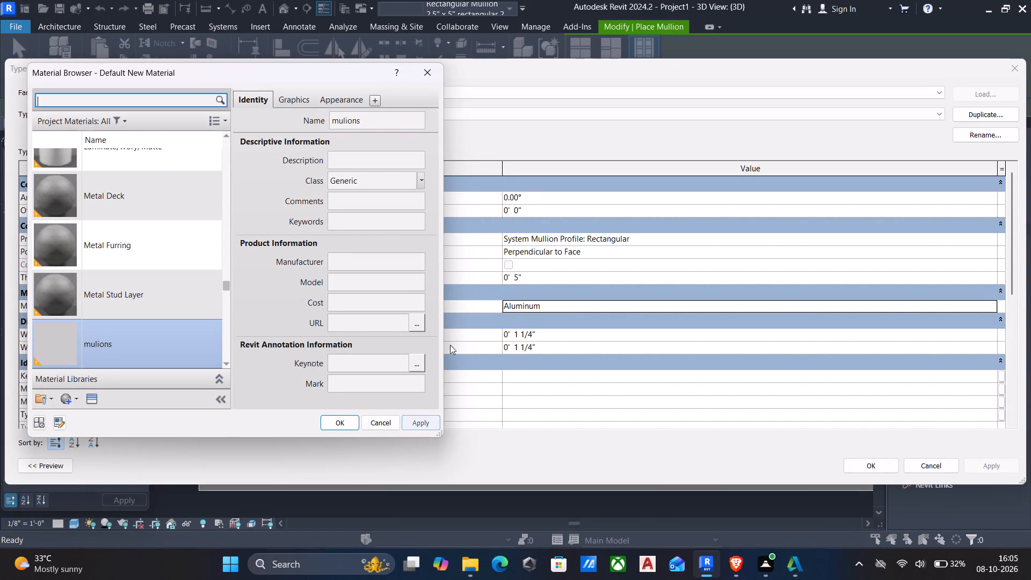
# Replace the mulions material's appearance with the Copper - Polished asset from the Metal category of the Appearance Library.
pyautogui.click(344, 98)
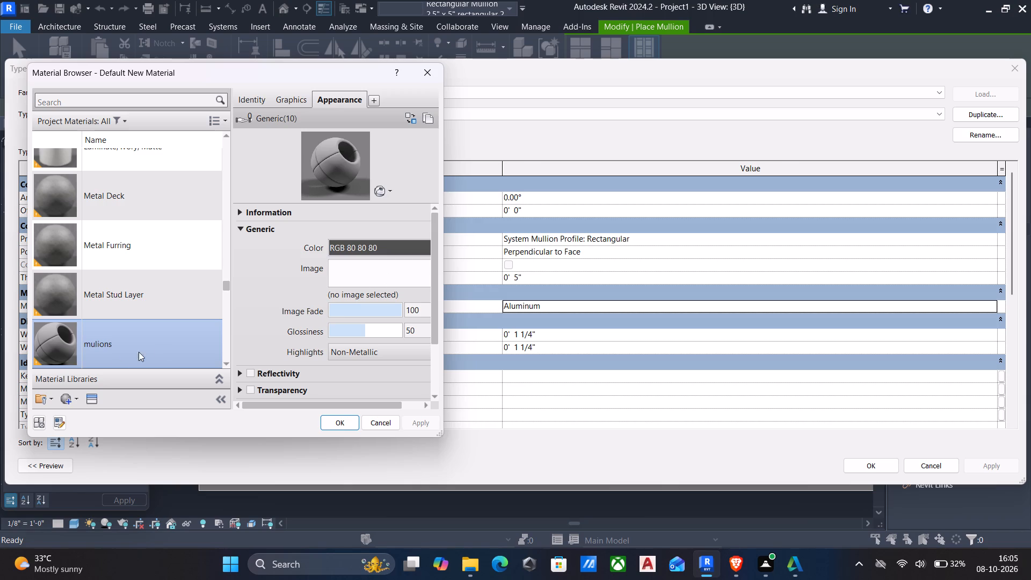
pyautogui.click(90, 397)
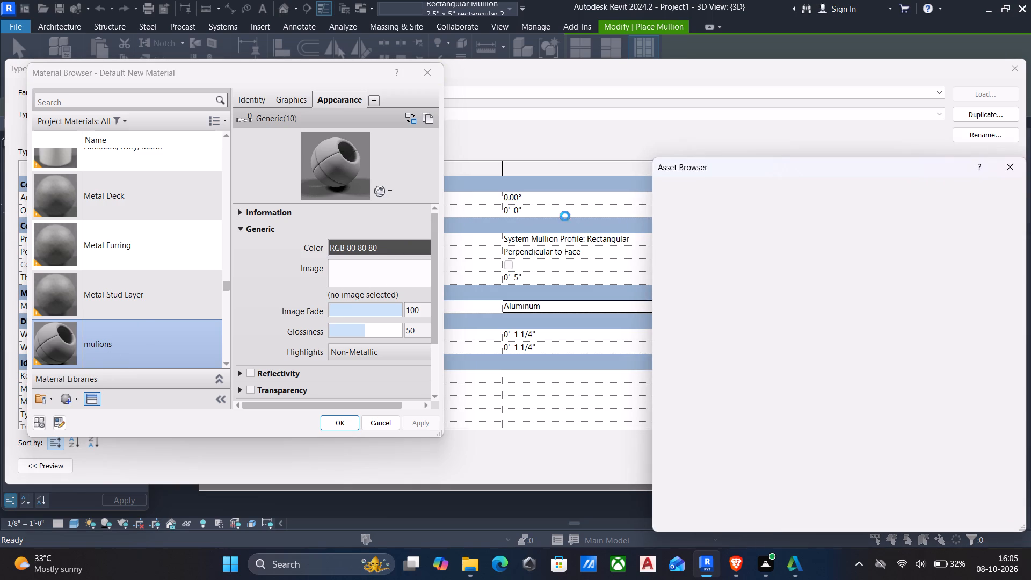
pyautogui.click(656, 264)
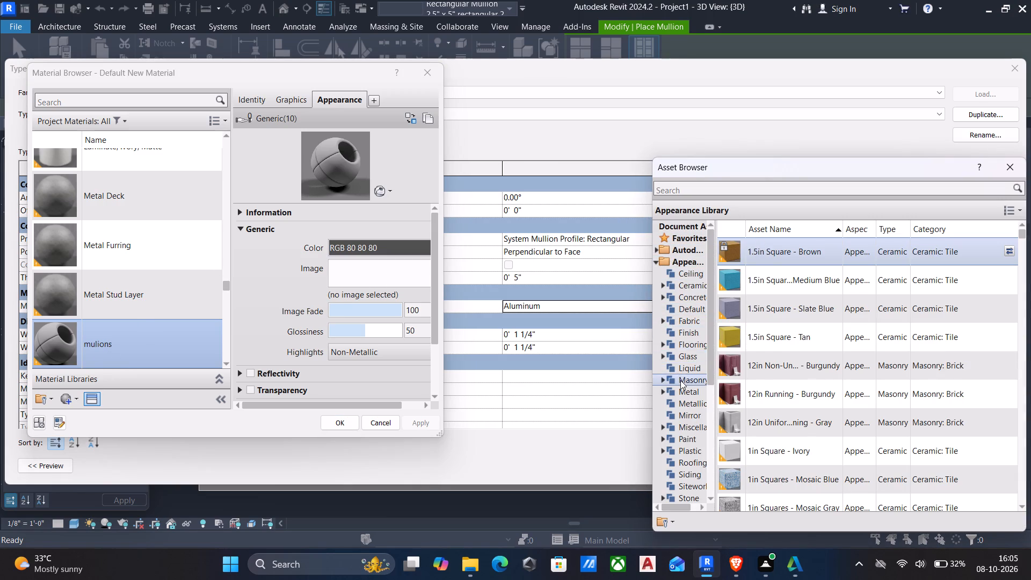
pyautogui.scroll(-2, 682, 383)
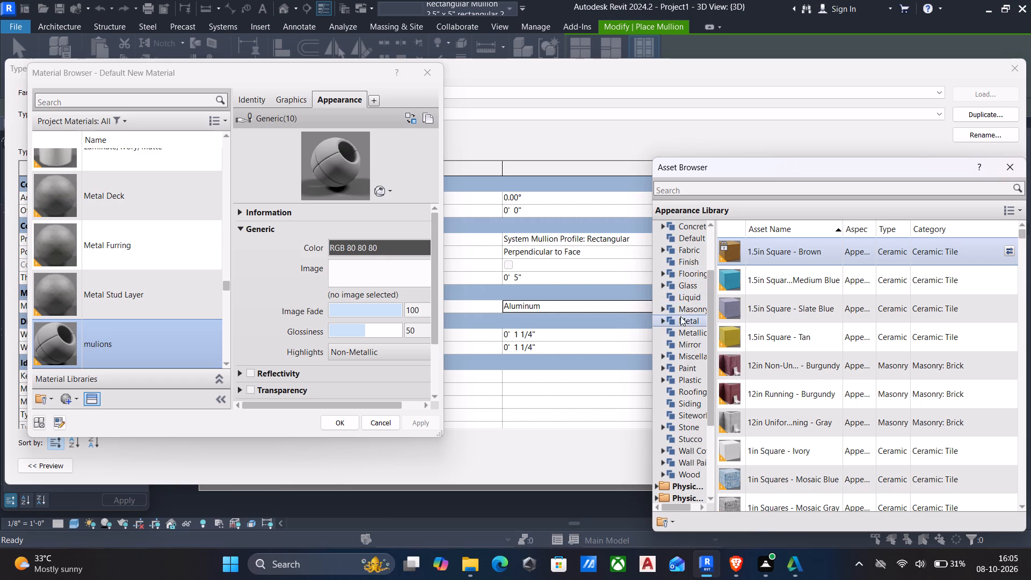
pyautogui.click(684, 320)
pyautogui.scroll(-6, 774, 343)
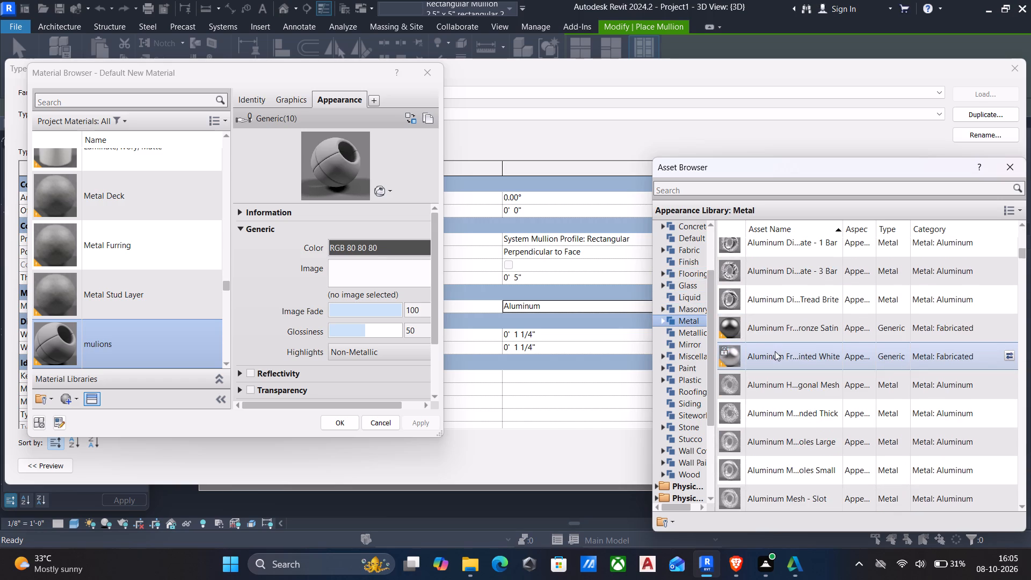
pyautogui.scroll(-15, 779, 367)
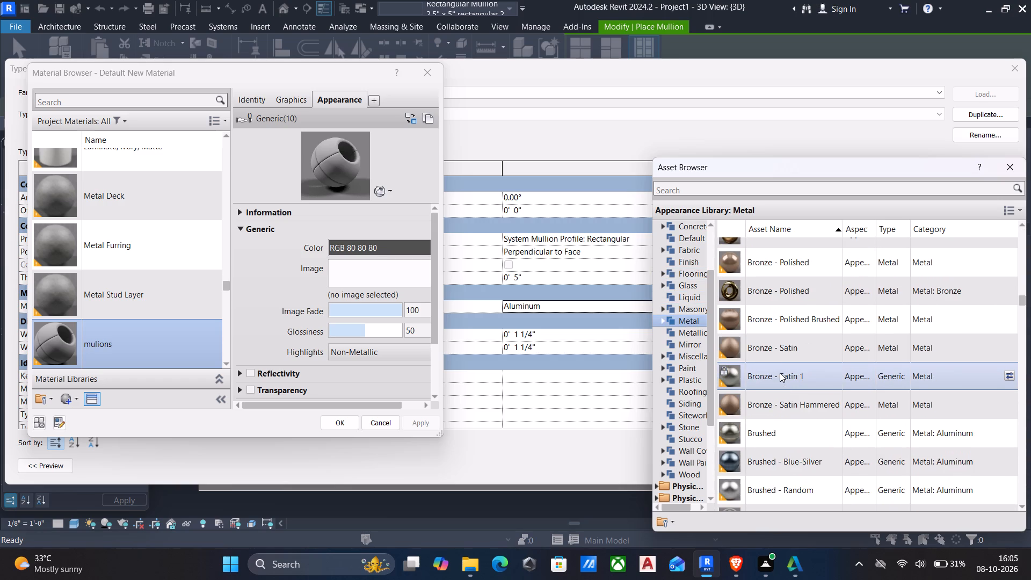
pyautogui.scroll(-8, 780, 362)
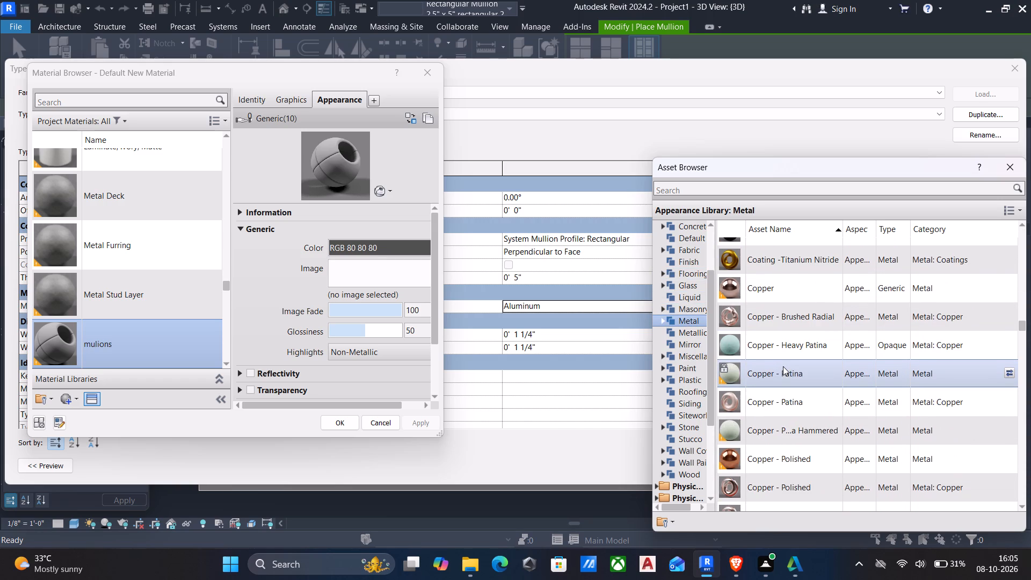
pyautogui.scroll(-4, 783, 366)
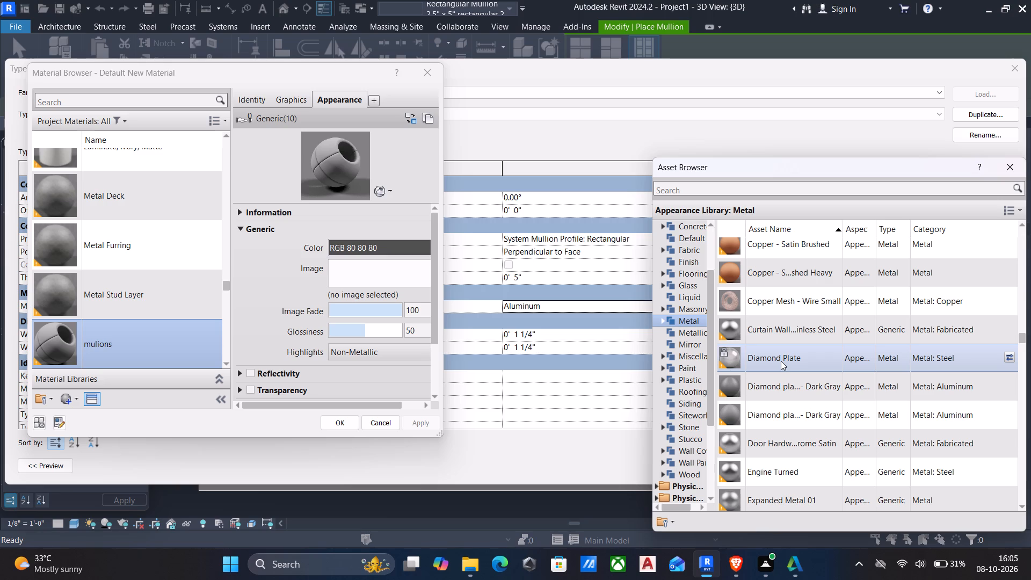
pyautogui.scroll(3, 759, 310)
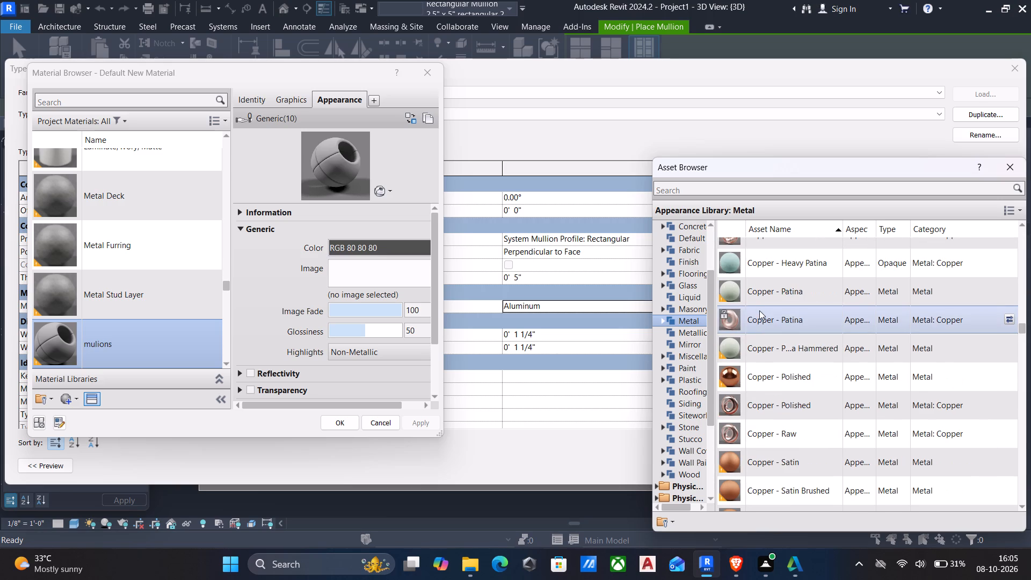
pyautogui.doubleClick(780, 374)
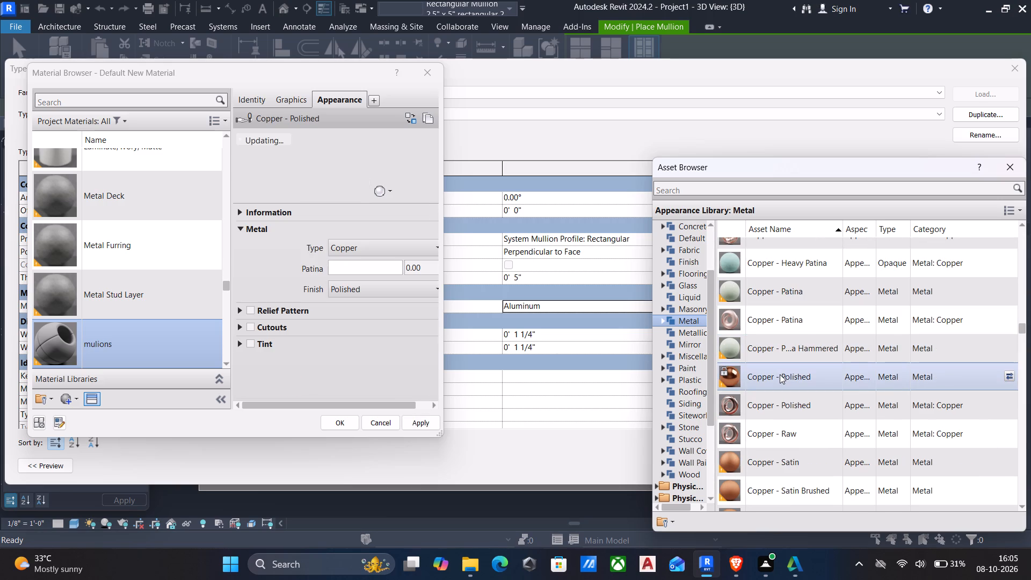
# Replace the mulions material's appearance with the Coating -Titanium Nitride asset from the Metal appearance library and apply it.
pyautogui.scroll(3, 781, 356)
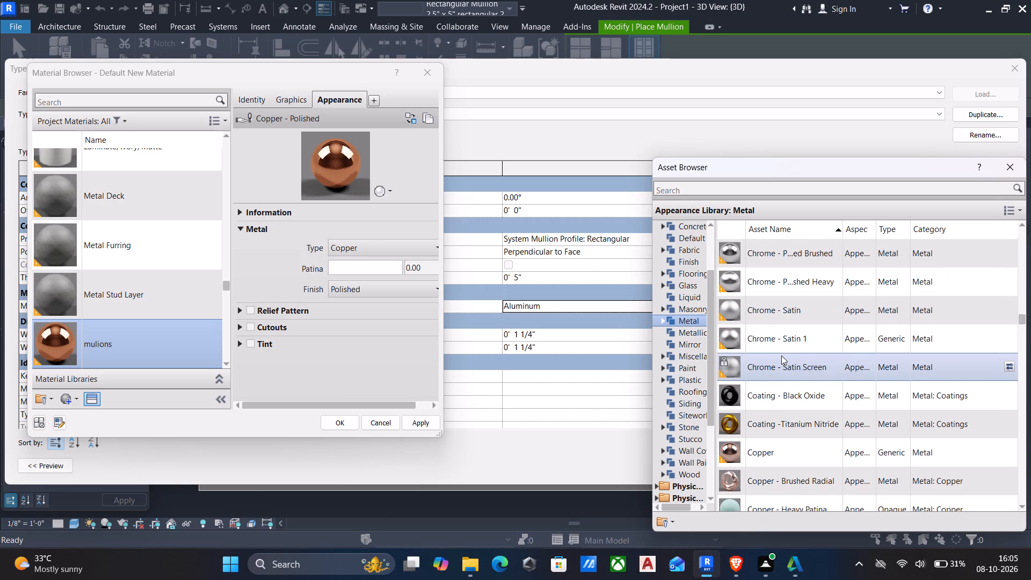
pyautogui.doubleClick(785, 423)
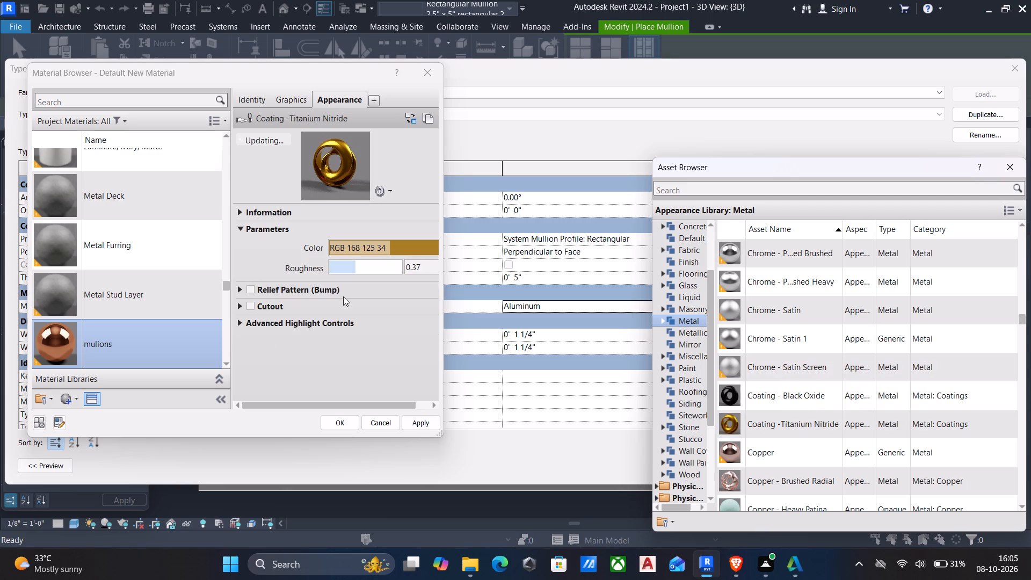
pyautogui.click(422, 418)
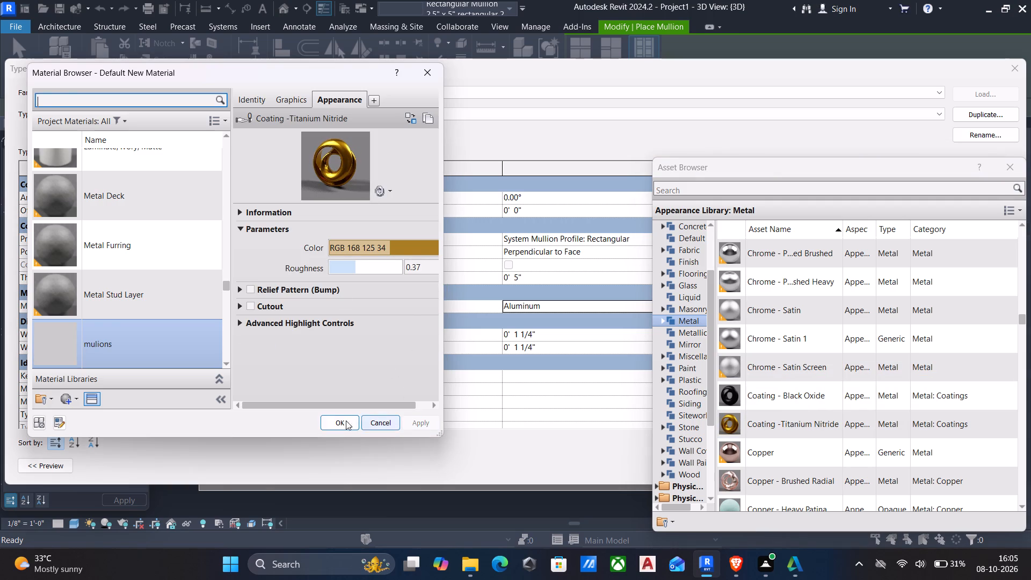
# Assign the mulions material to the 2.5" x 5" rectangular 2 mullion type and accept the type properties.
pyautogui.moveTo(338, 421); pyautogui.dragTo(345, 415)
pyautogui.click(1002, 462)
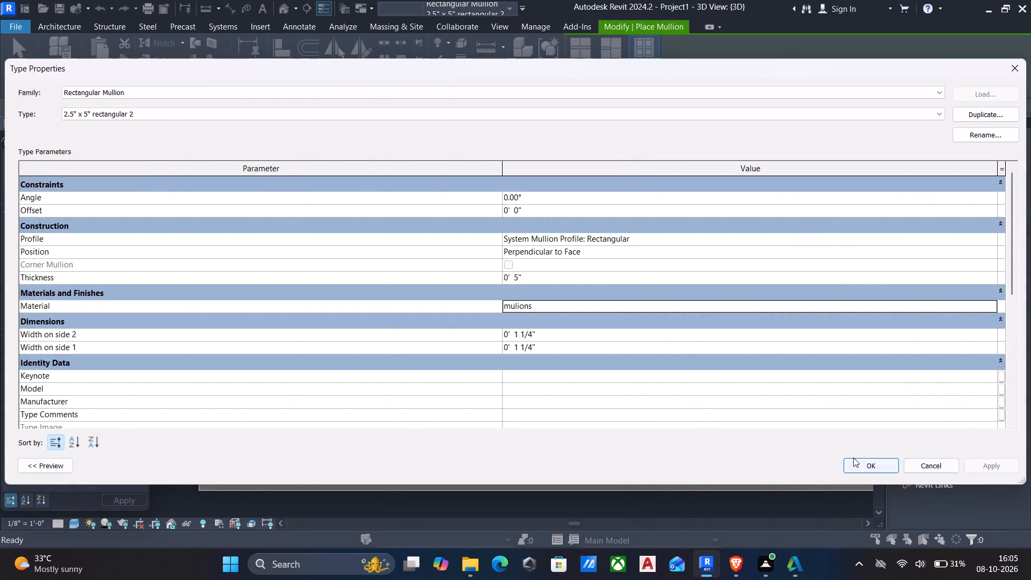
pyautogui.click(863, 463)
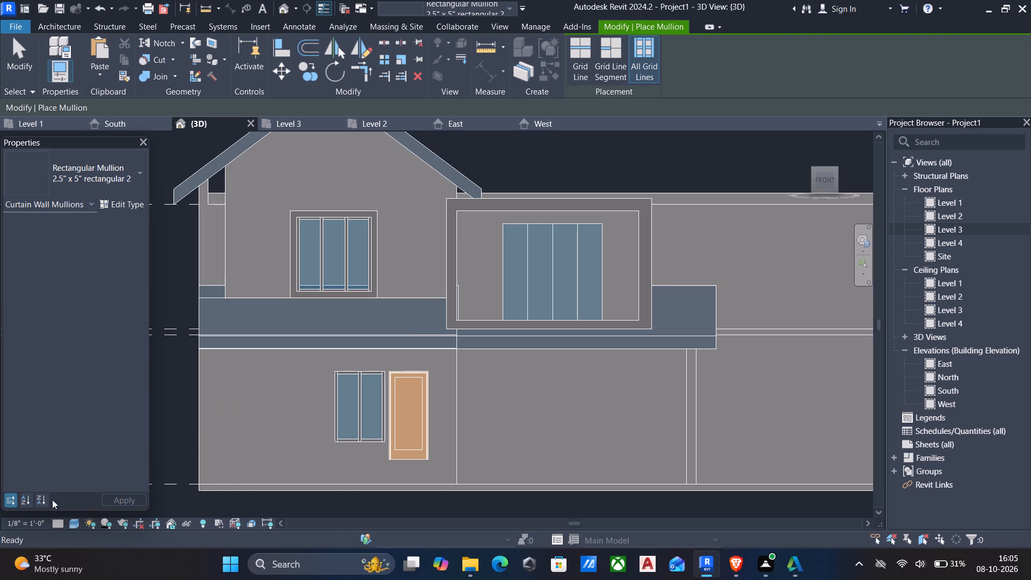
# Check the facade's materials in the Realistic visual style, and return the 3D view to Shaded.
pyautogui.click(77, 521)
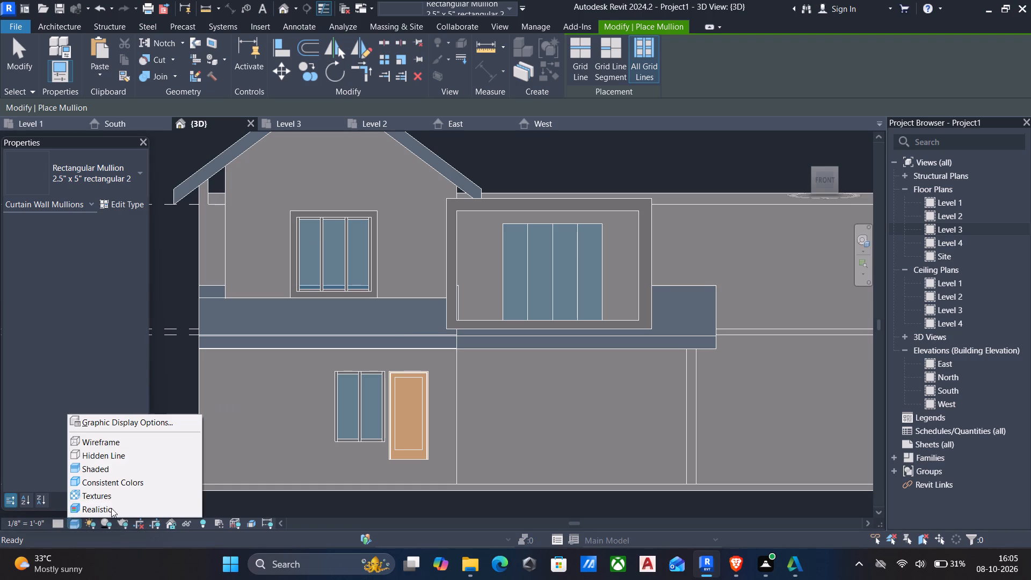
pyautogui.click(96, 509)
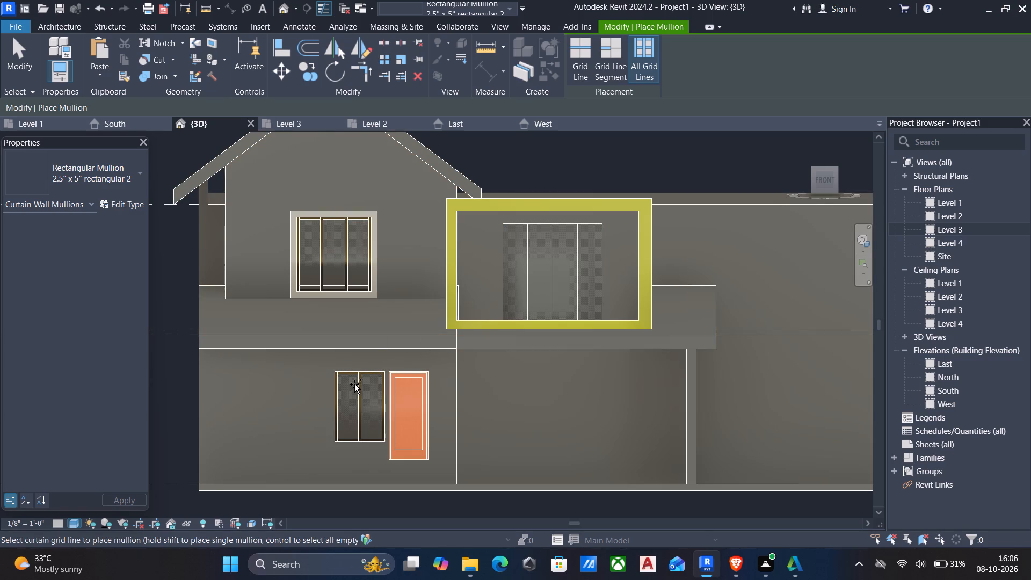
pyautogui.click(73, 523)
pyautogui.click(119, 468)
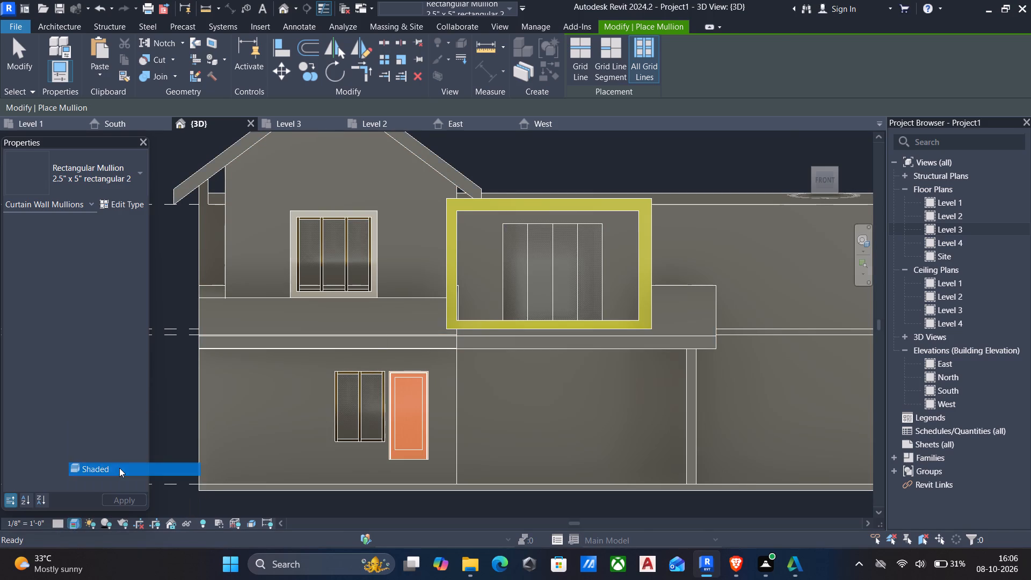
# Place 2.5" x 5" rectangular mullions on all grid lines of the four-panel curtain wall inside the projecting upper-floor frame.
pyautogui.click(107, 169)
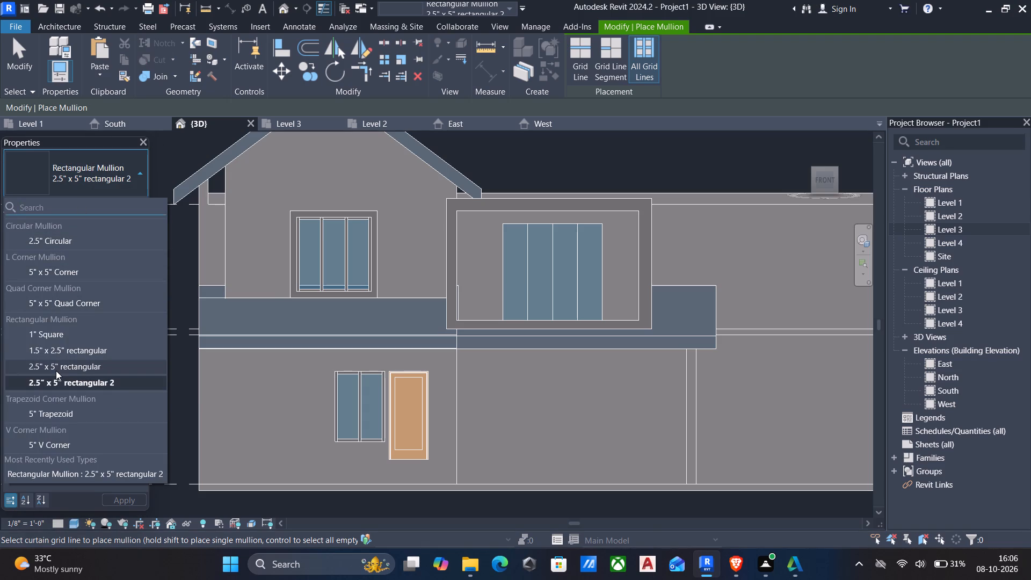
pyautogui.click(40, 364)
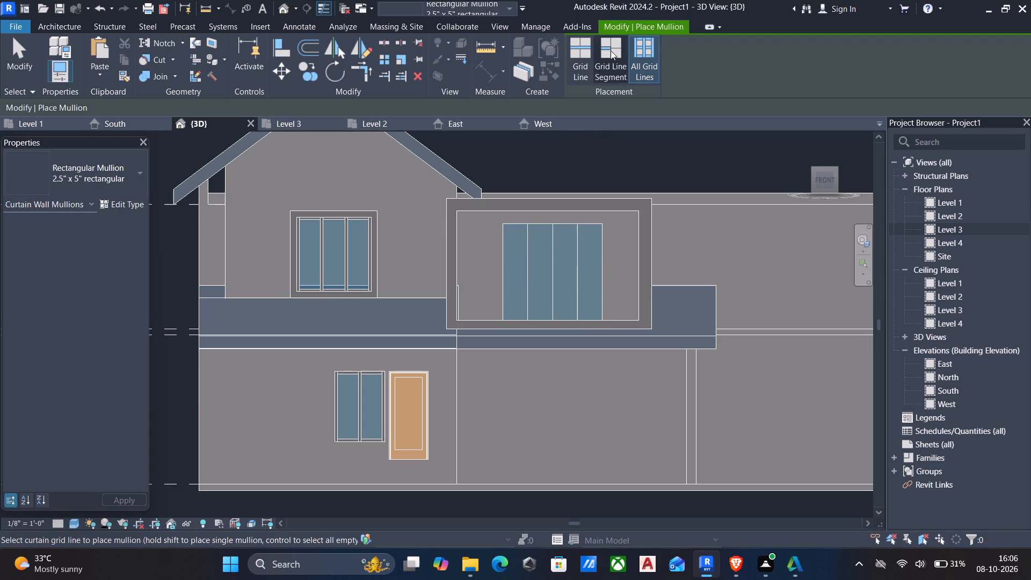
pyautogui.click(550, 228)
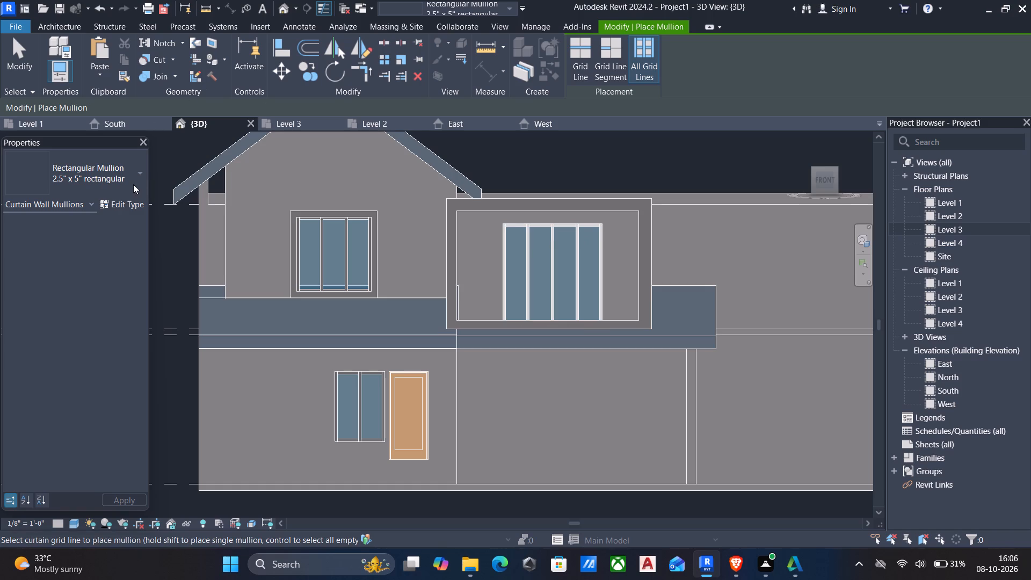
# Set the material of the 2.5" x 5" rectangular mullion type to Gypsum Wall Board and accept the type properties.
pyautogui.click(129, 202)
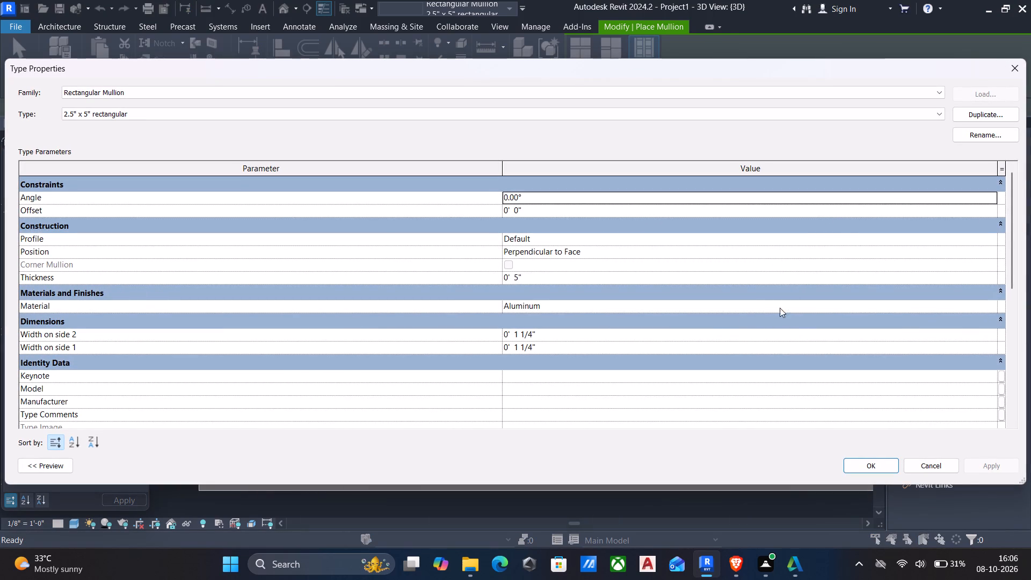
pyautogui.click(992, 306)
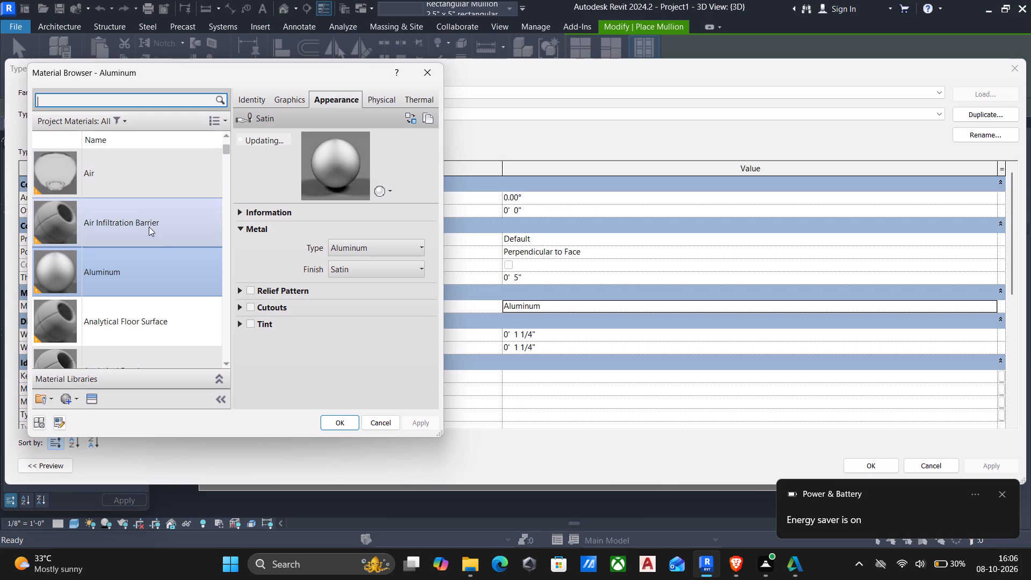
pyautogui.scroll(-18, 165, 245)
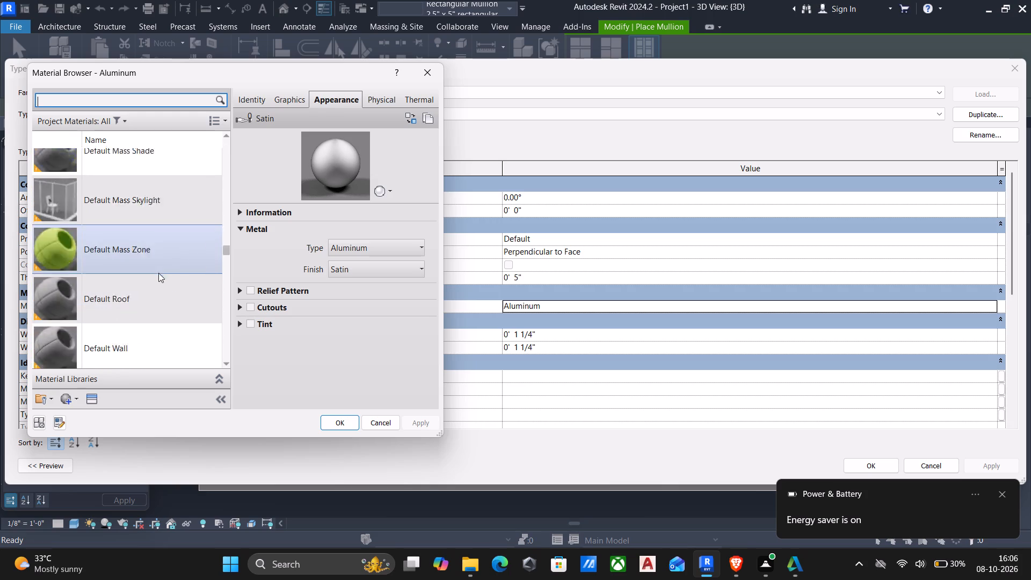
pyautogui.scroll(-4, 158, 273)
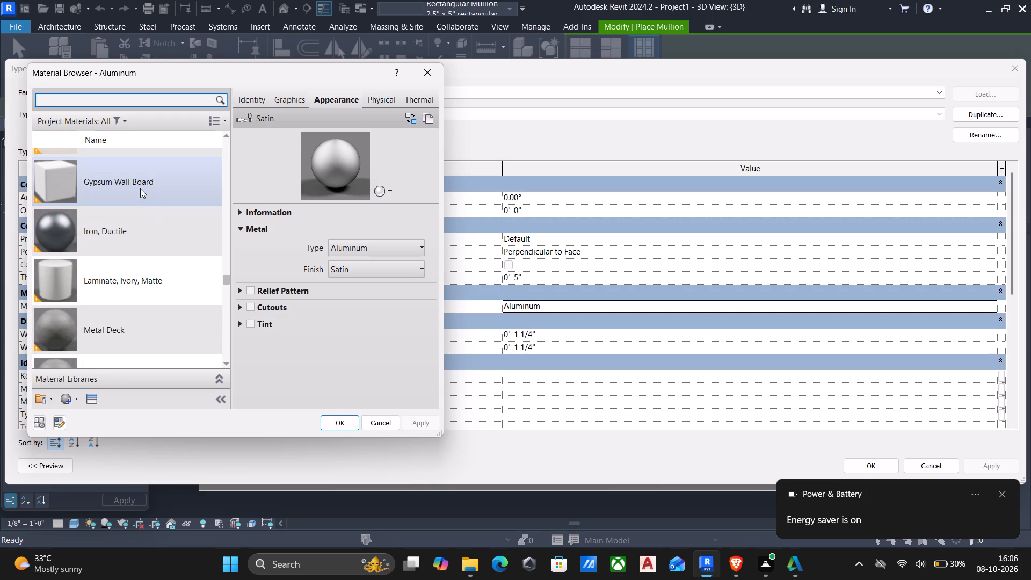
pyautogui.click(140, 189)
pyautogui.click(330, 424)
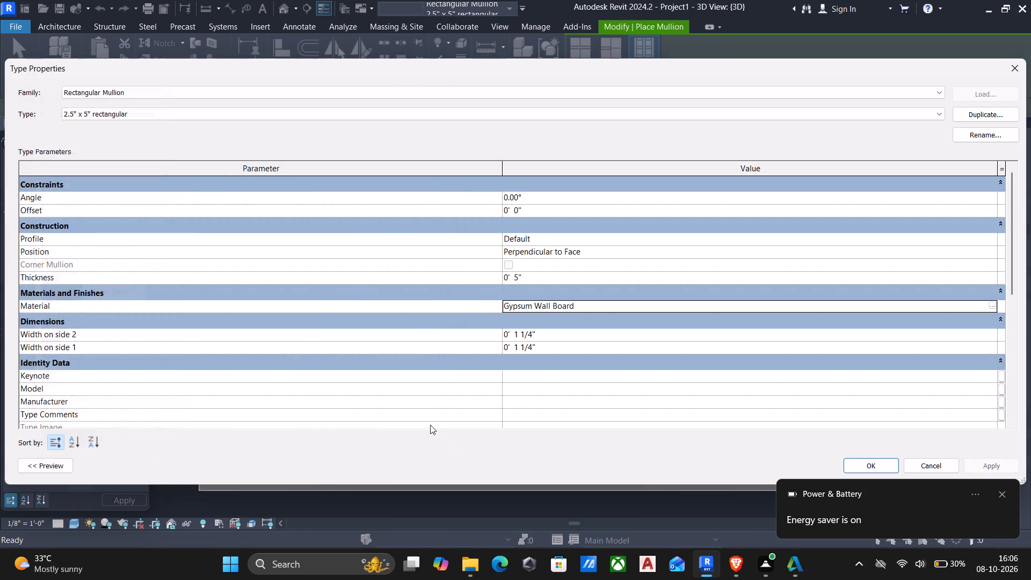
pyautogui.click(996, 462)
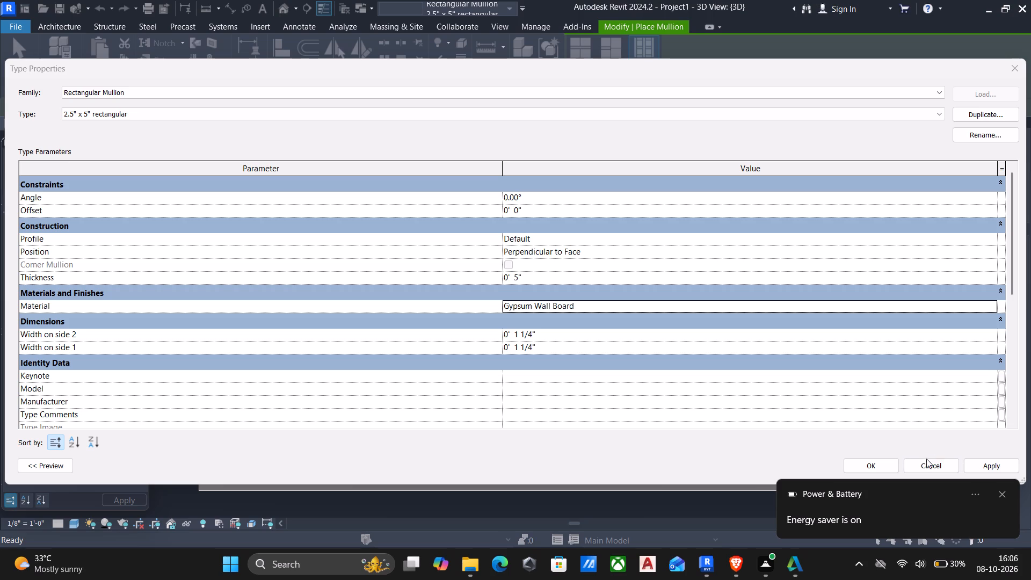
pyautogui.click(872, 465)
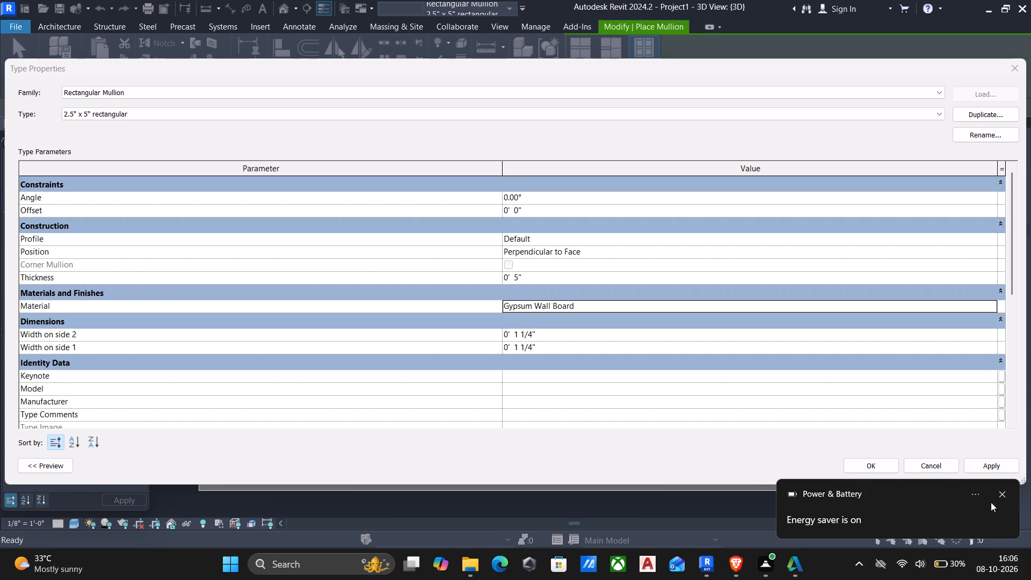
pyautogui.click(1001, 495)
pyautogui.click(980, 467)
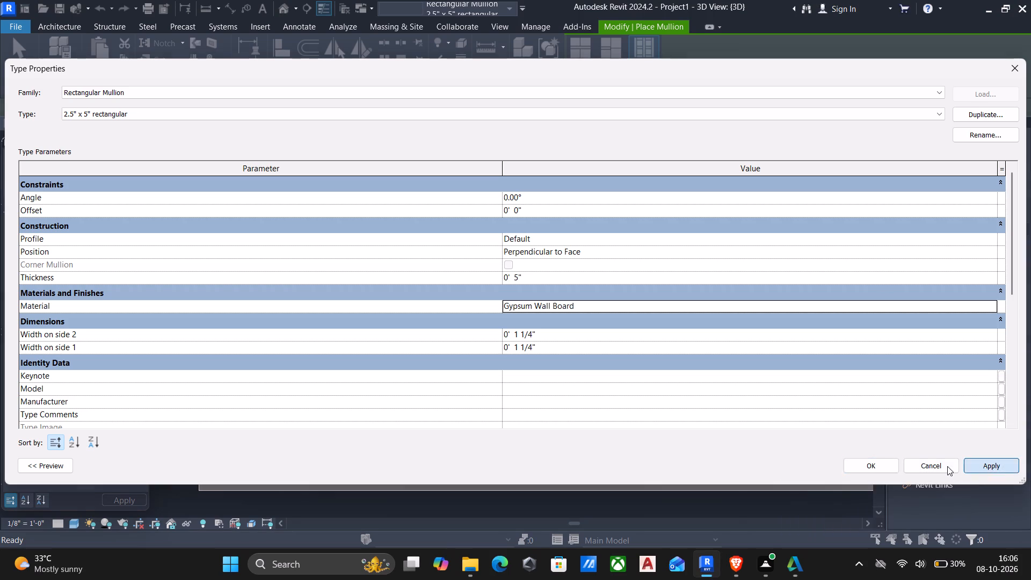
pyautogui.click(862, 468)
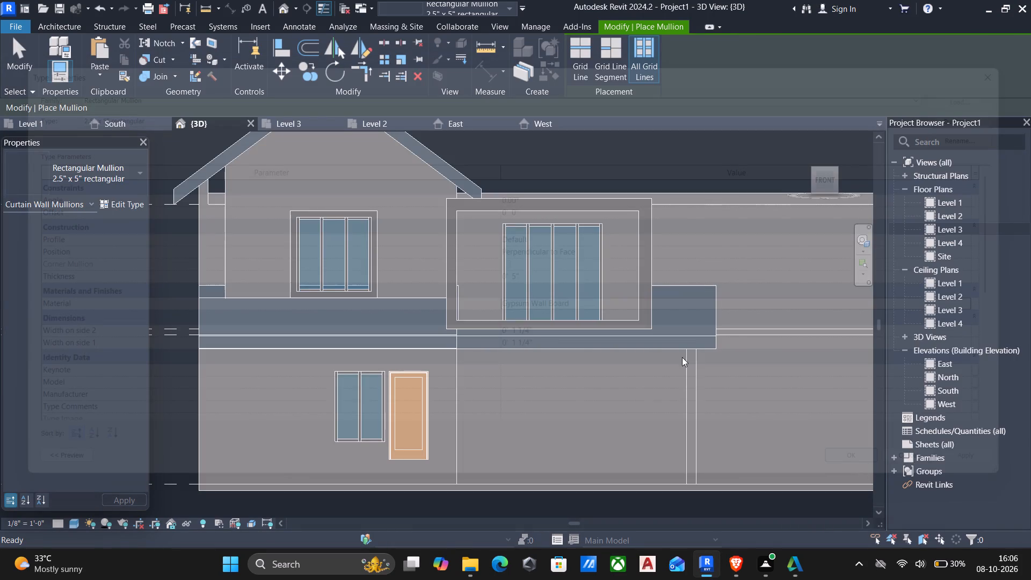
# Examine the whole house in 3D from the front and from an angled view.
pyautogui.scroll(-5, 634, 329)
pyautogui.moveTo(673, 334); pyautogui.dragTo(661, 411, button='middle')
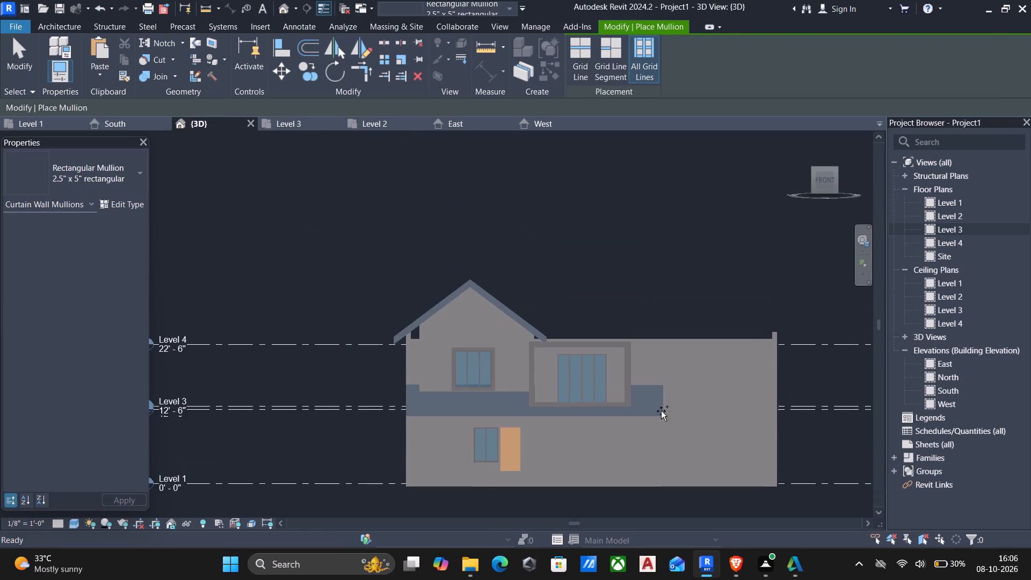
pyautogui.scroll(-1, 662, 411)
pyautogui.scroll(-1, 691, 358)
pyautogui.moveTo(710, 359); pyautogui.dragTo(692, 396, button='middle')
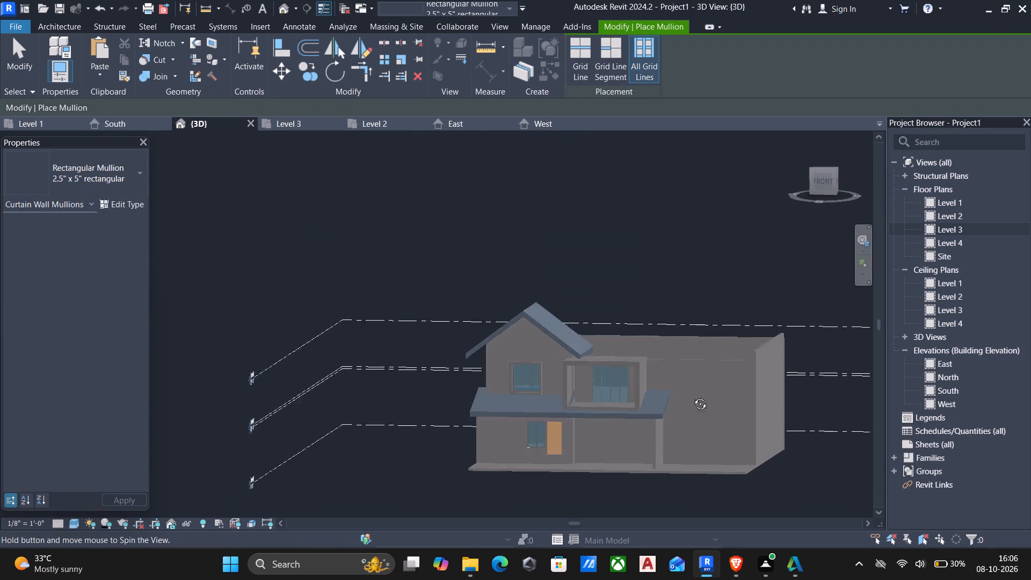
pyautogui.moveTo(692, 396); pyautogui.dragTo(675, 407, button='middle')
pyautogui.scroll(6, 666, 405)
pyautogui.scroll(-6, 611, 386)
pyautogui.moveTo(609, 389); pyautogui.dragTo(624, 298, button='middle')
pyautogui.scroll(1, 624, 298)
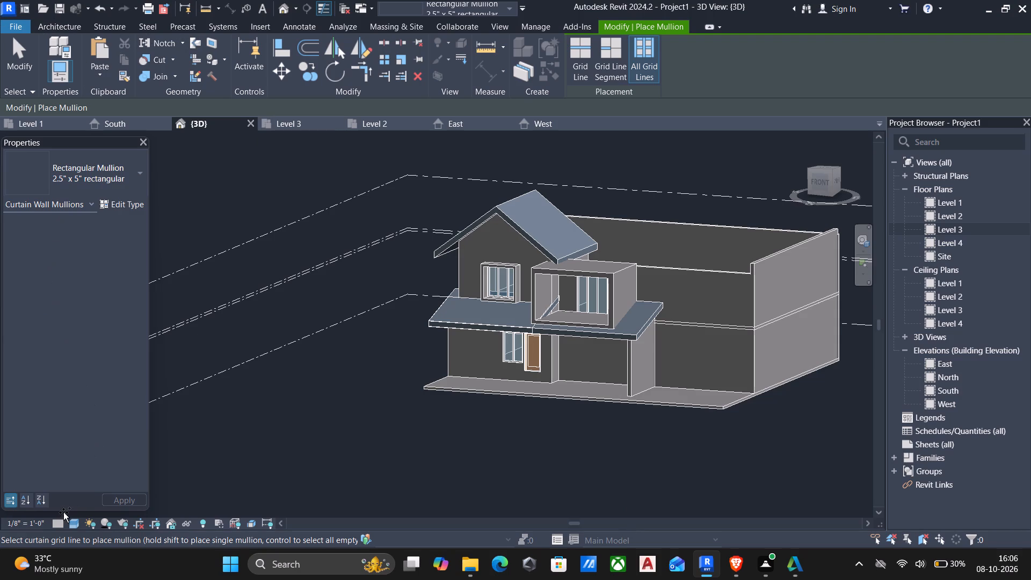
# End mullion placement and switch the 3D view to the Realistic visual style.
pyautogui.click(72, 523)
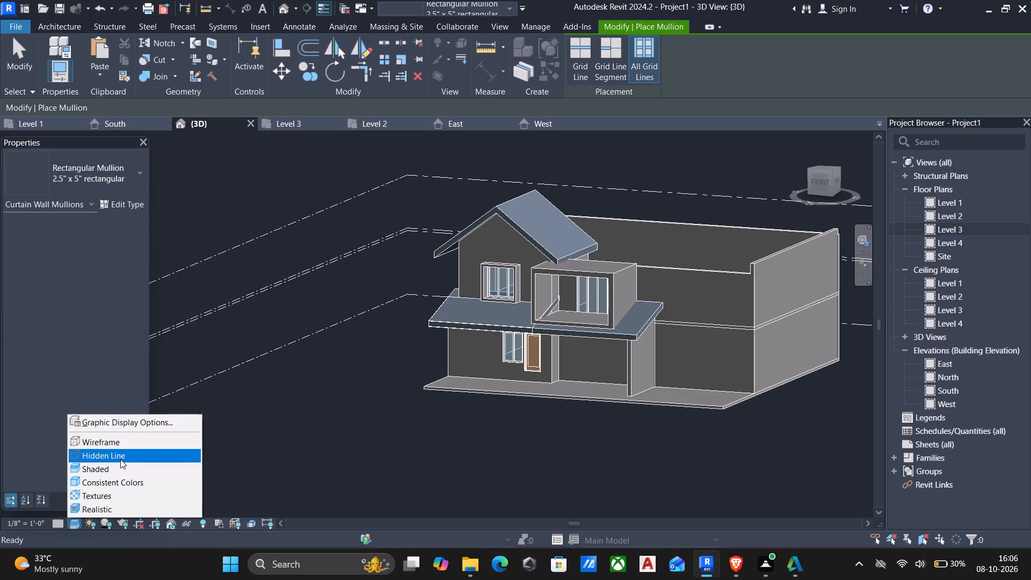
pyautogui.click(85, 471)
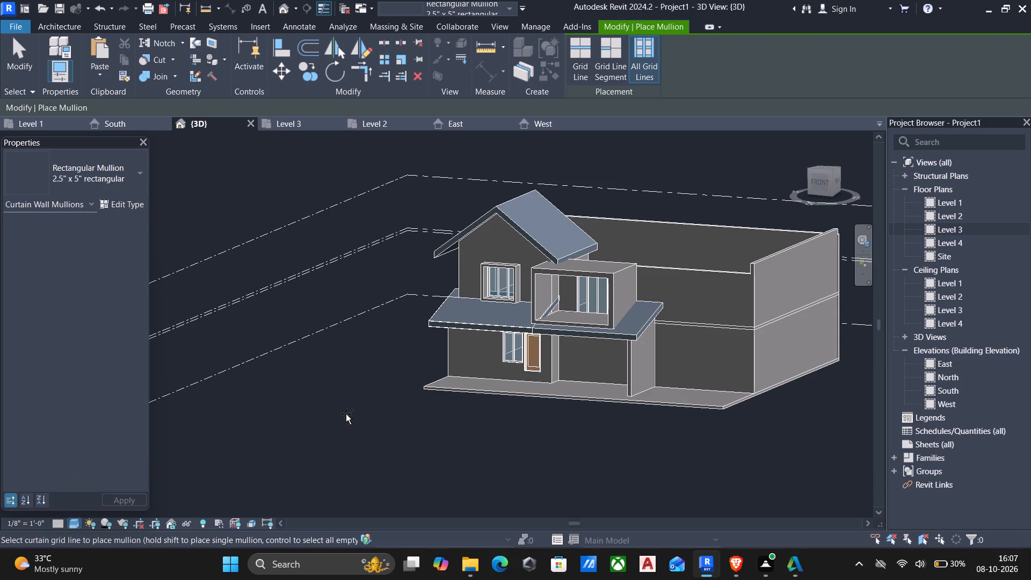
pyautogui.press('Escape')
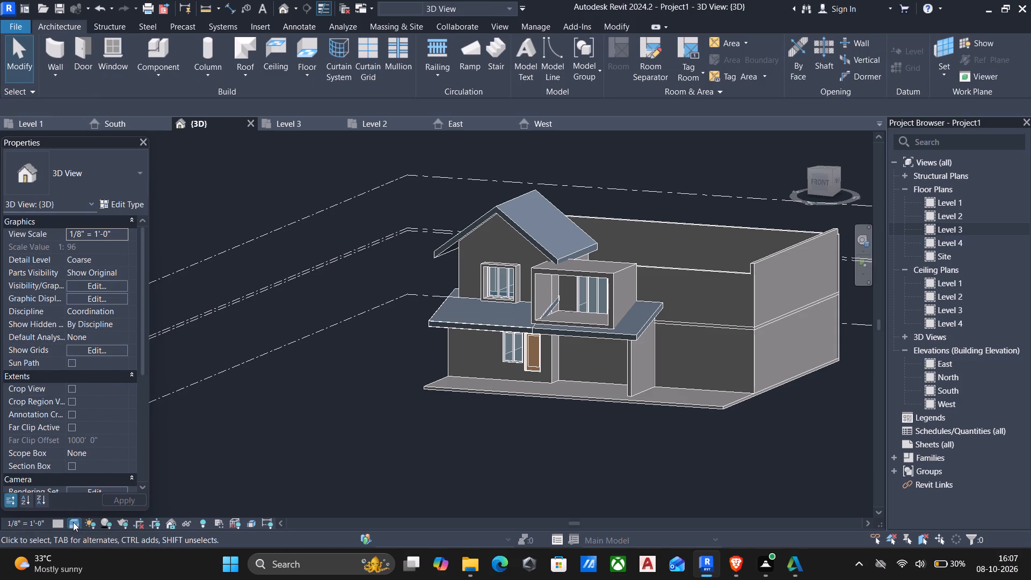
pyautogui.click(72, 522)
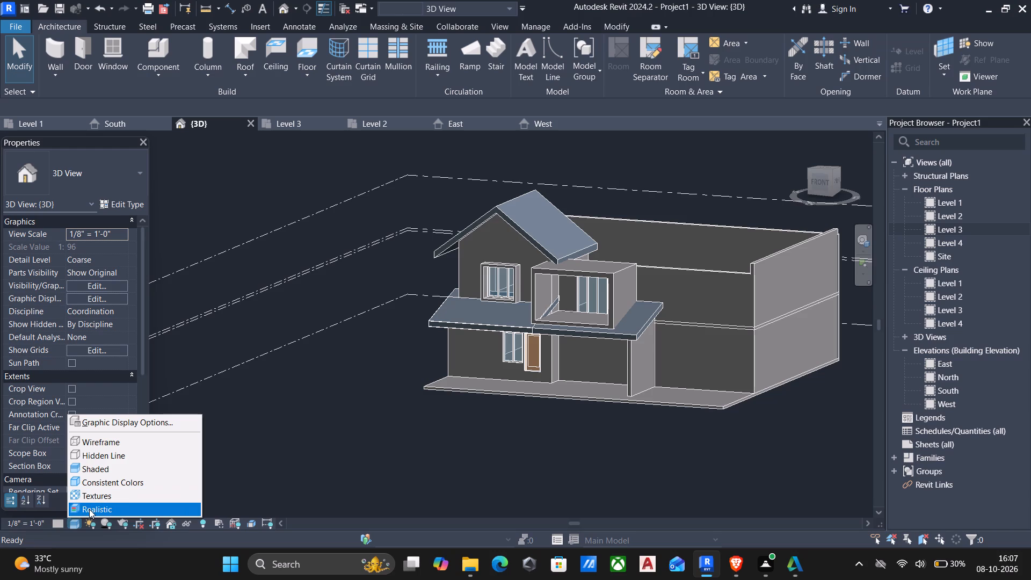
pyautogui.click(89, 509)
# Edit the projecting upper-floor box frame in place, set its extrusion's material to Gypsum Wall Board, and finish the model.
pyautogui.scroll(-3, 401, 425)
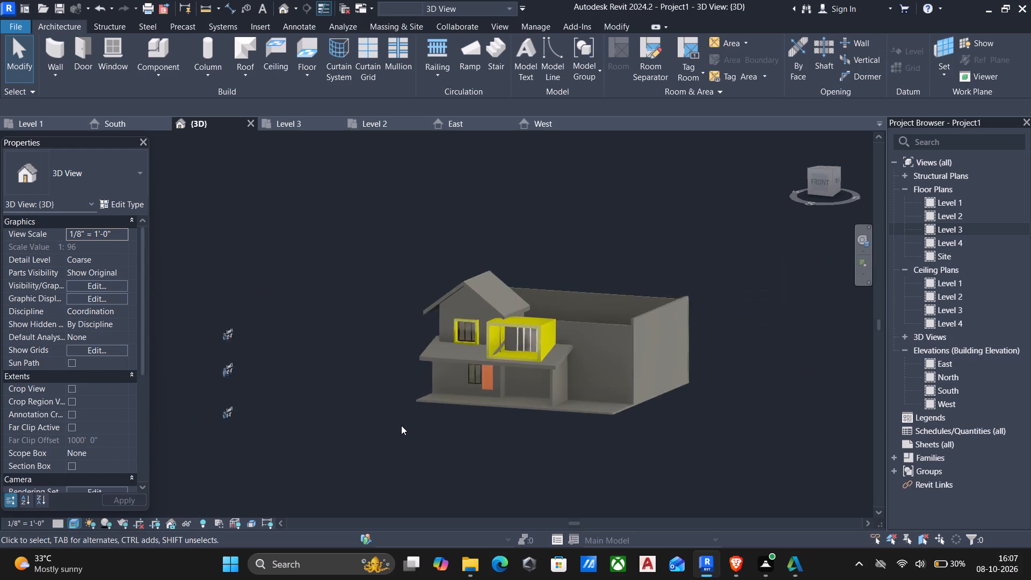
pyautogui.scroll(-1, 401, 425)
pyautogui.keyDown('shift'); pyautogui.moveTo(401, 425); pyautogui.dragTo(482, 393, button='middle'); pyautogui.keyUp('shift')
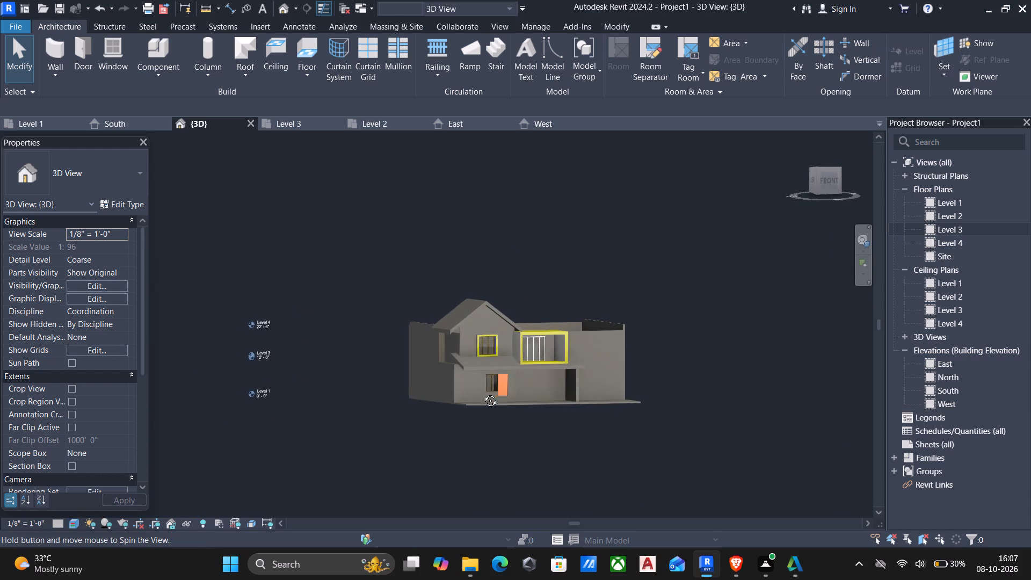
pyautogui.keyDown('shift'); pyautogui.moveTo(482, 393); pyautogui.dragTo(344, 442, button='middle'); pyautogui.keyUp('shift')
pyautogui.scroll(2, 368, 425)
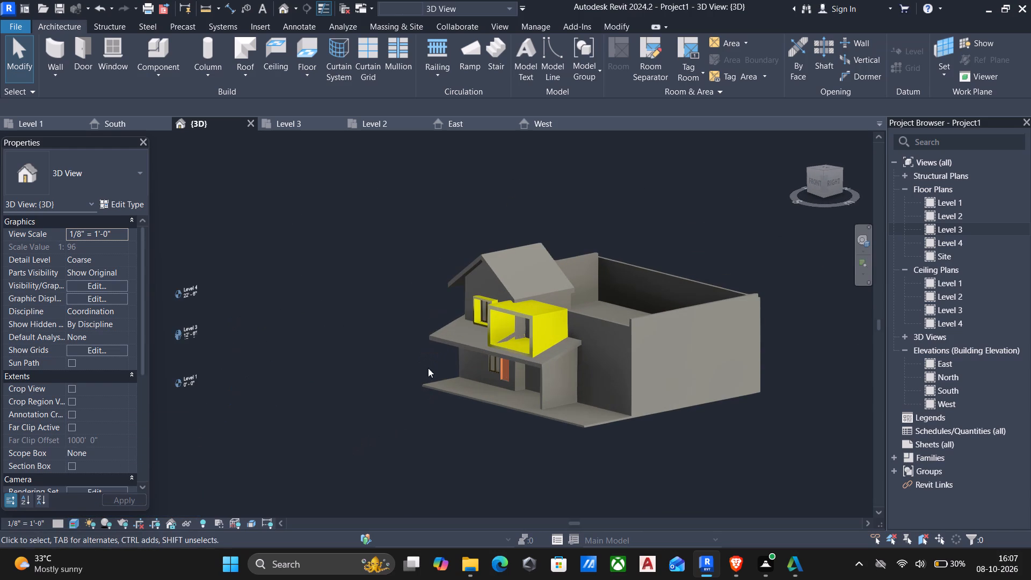
pyautogui.click(535, 329)
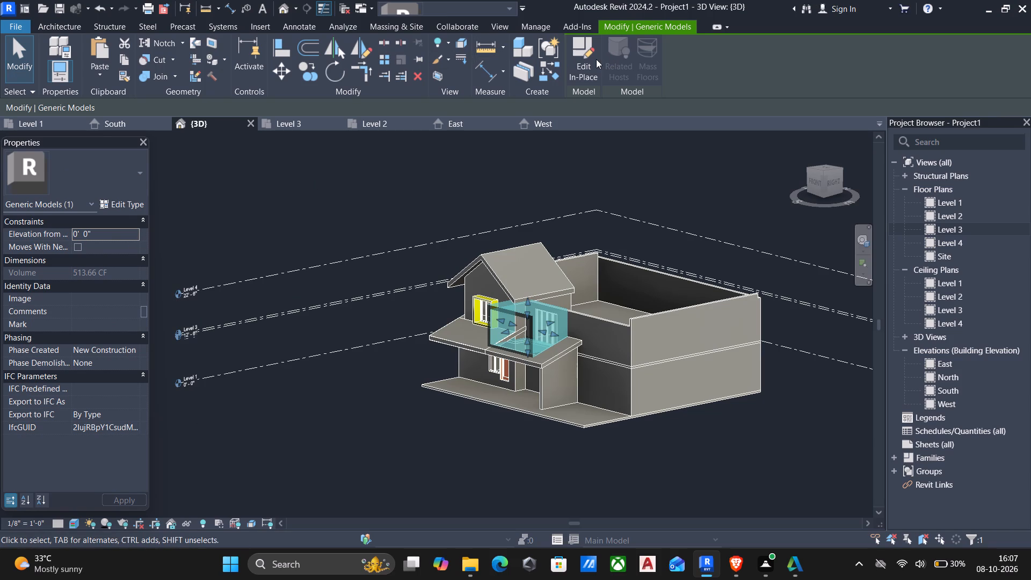
pyautogui.click(582, 60)
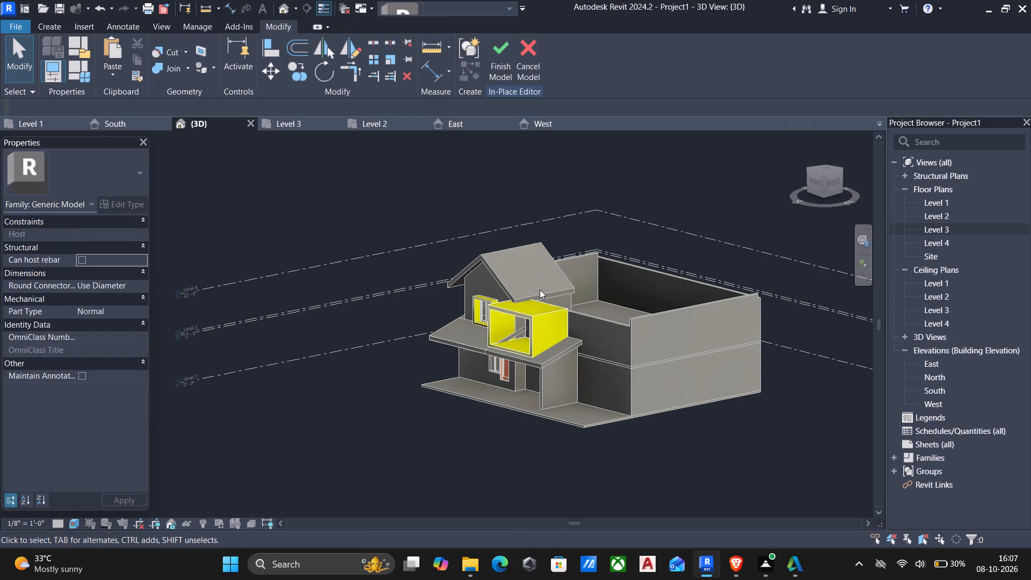
pyautogui.click(528, 328)
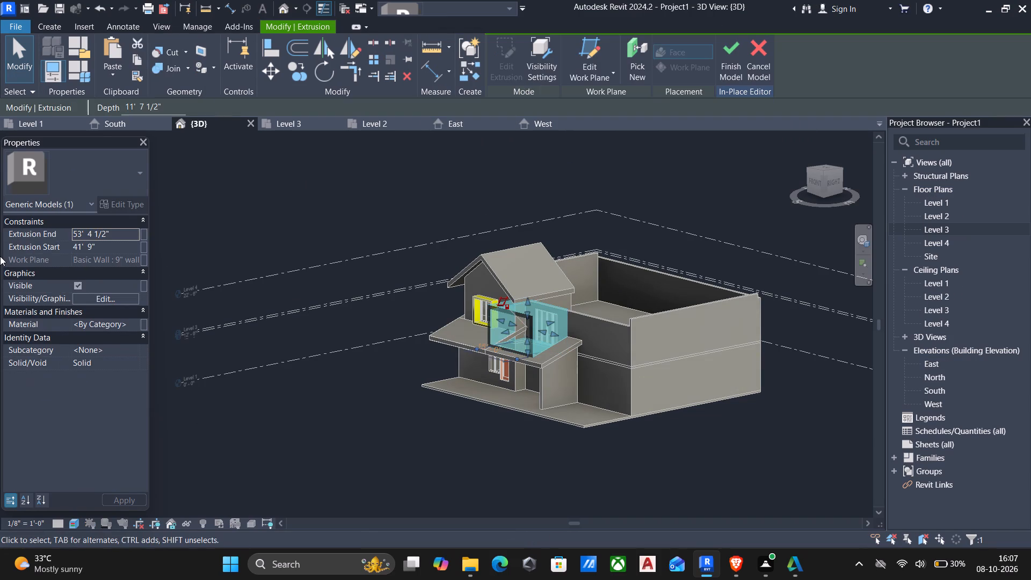
pyautogui.click(135, 321)
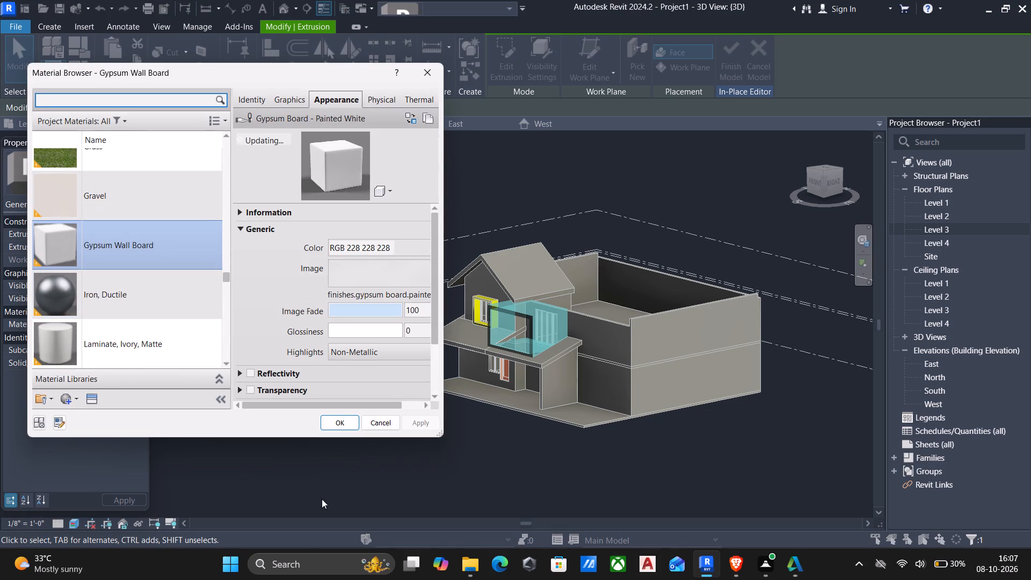
pyautogui.click(334, 416)
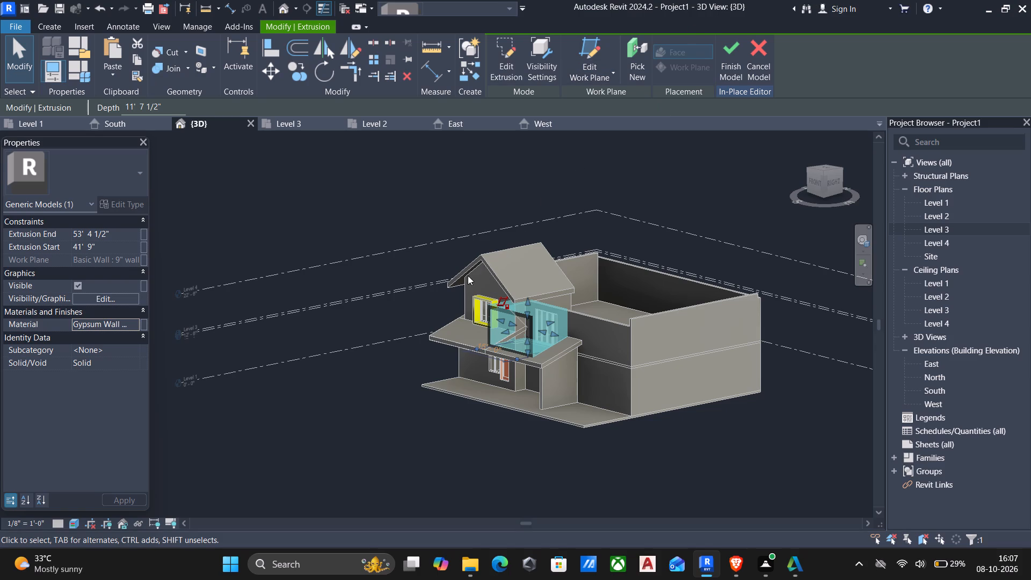
pyautogui.press('Escape')
pyautogui.scroll(-3, 506, 288)
pyautogui.keyDown('shift'); pyautogui.moveTo(506, 288); pyautogui.dragTo(561, 275, button='middle'); pyautogui.keyUp('shift')
pyautogui.scroll(3, 534, 275)
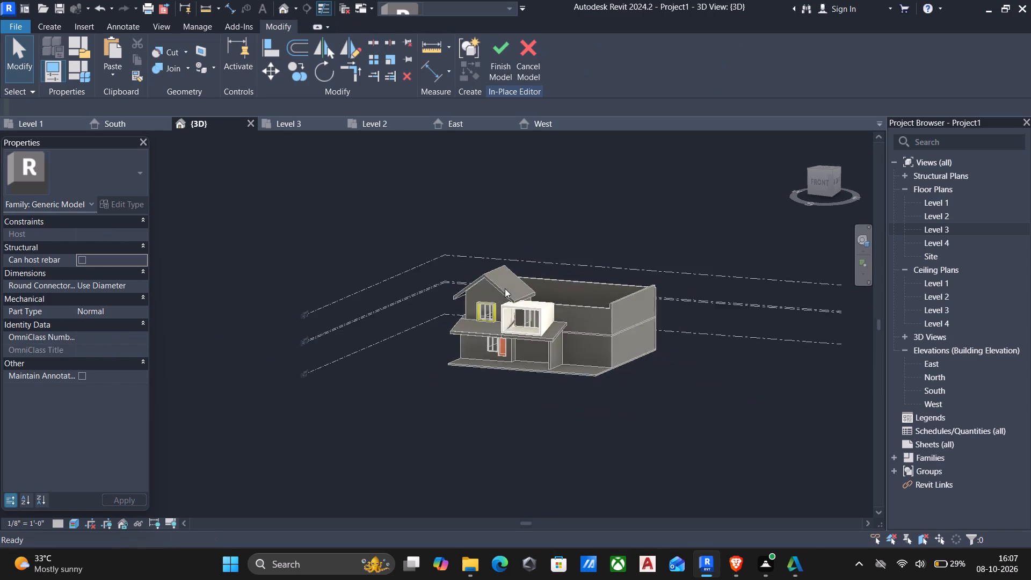
pyautogui.scroll(5, 505, 288)
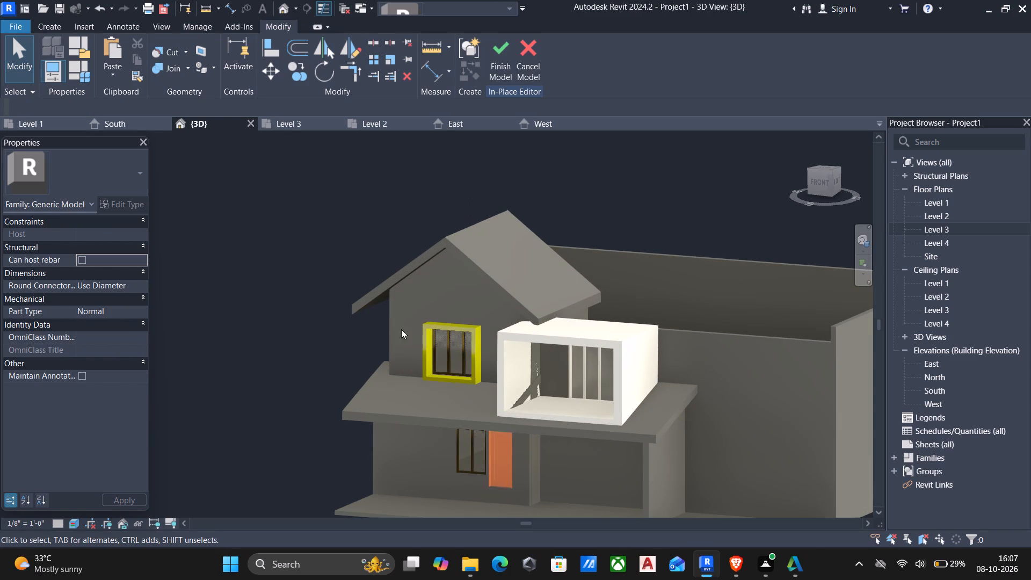
pyautogui.click(505, 36)
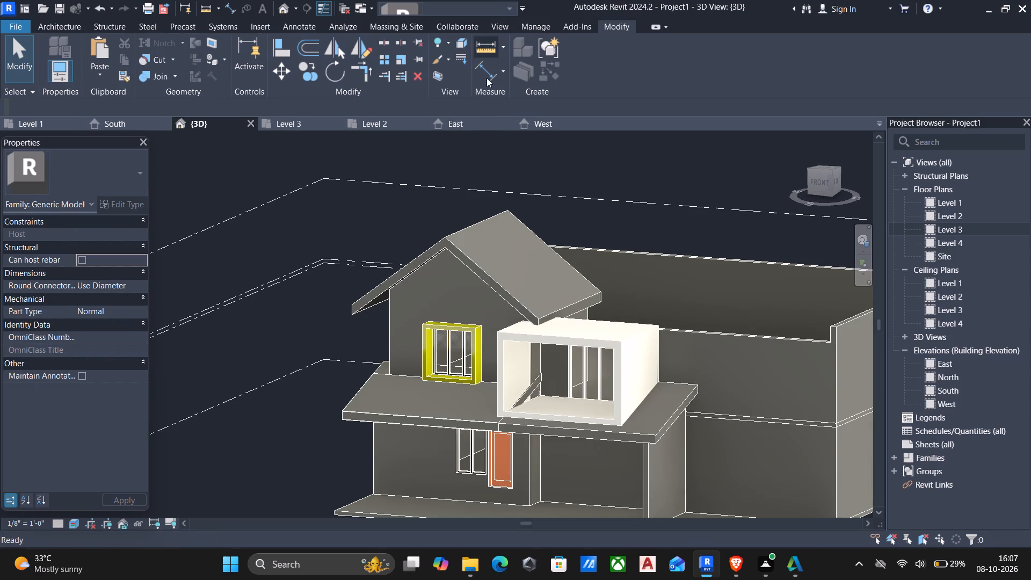
# Edit the upper-floor window surround under the gable in place, set its extrusion's material to Gypsum Wall Board, and finish without saving the project.
pyautogui.click(463, 328)
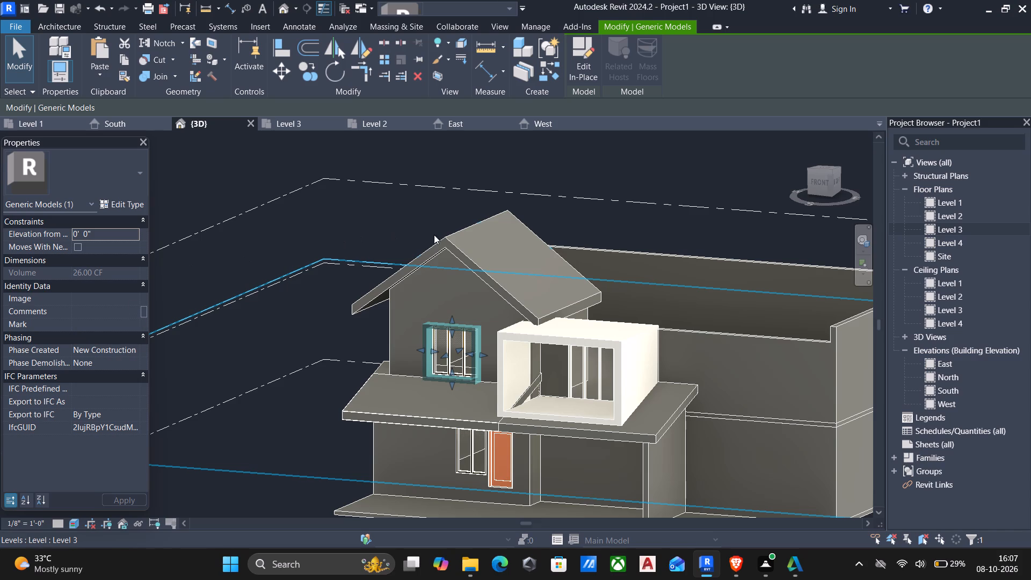
pyautogui.click(583, 66)
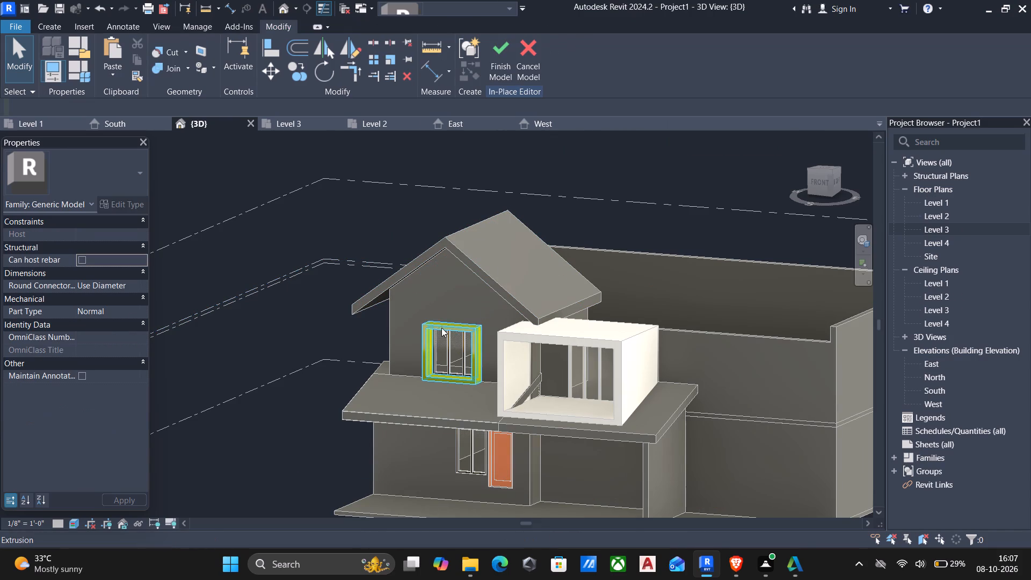
pyautogui.click(441, 325)
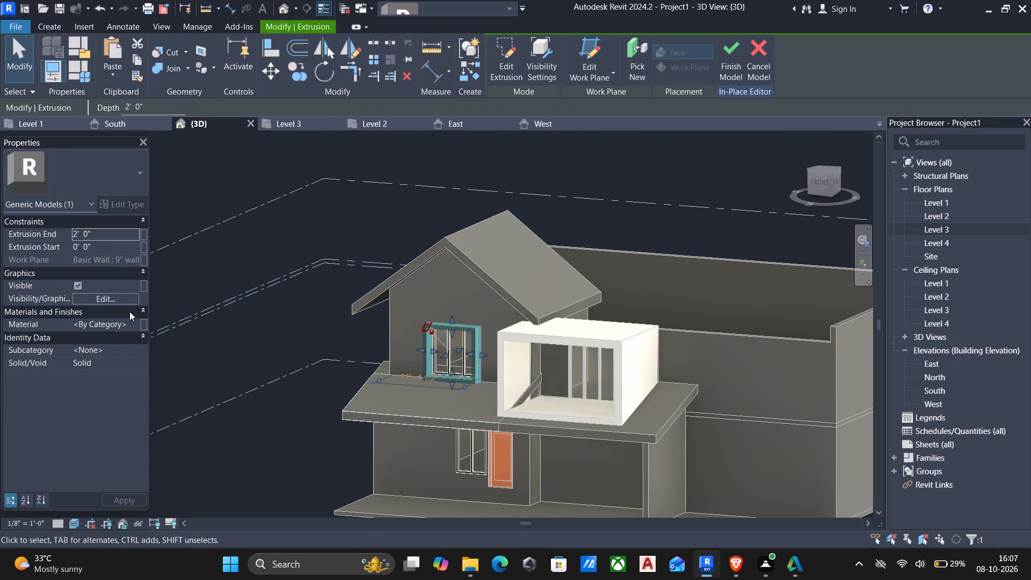
pyautogui.click(134, 322)
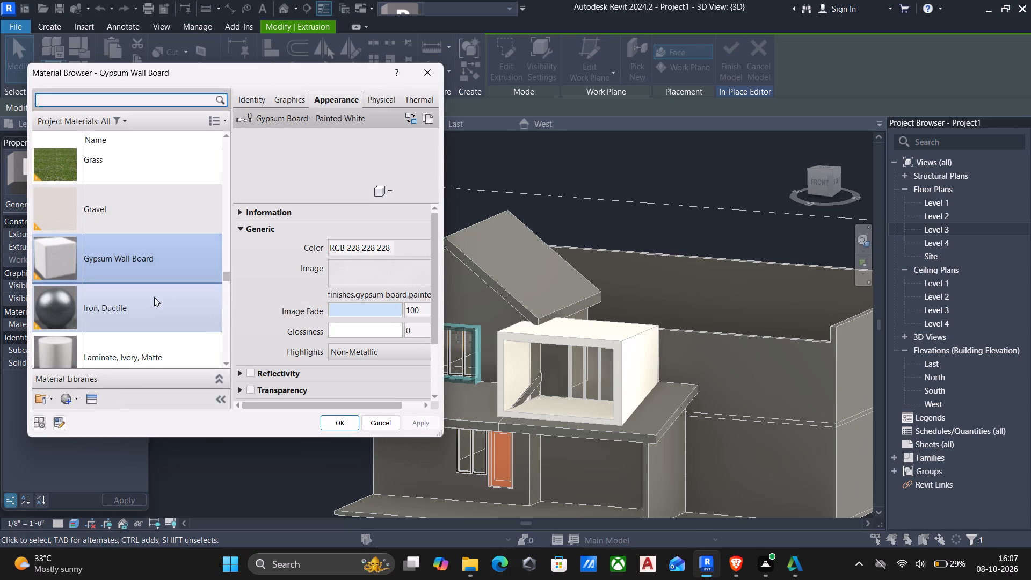
pyautogui.click(137, 248)
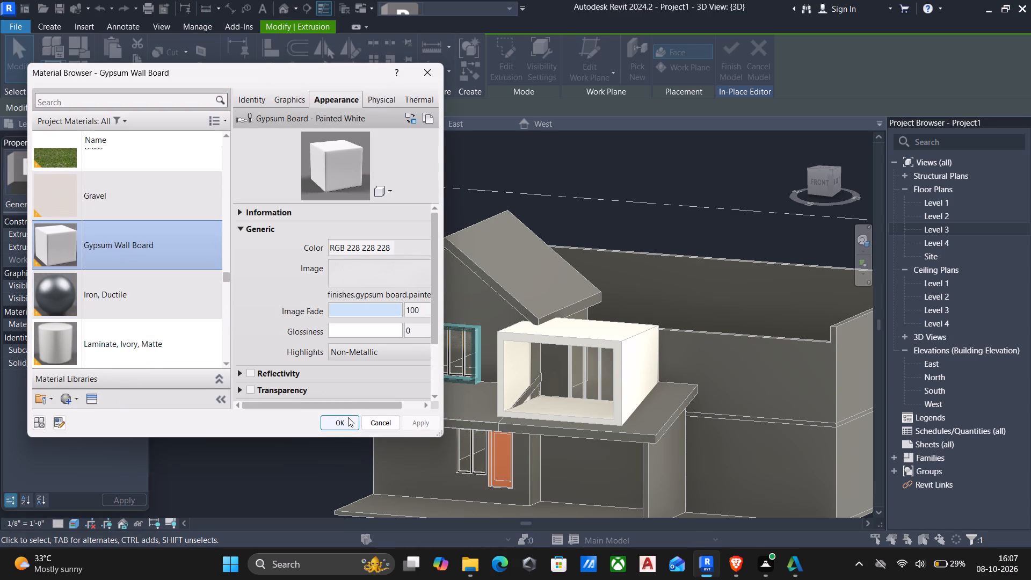
pyautogui.click(348, 417)
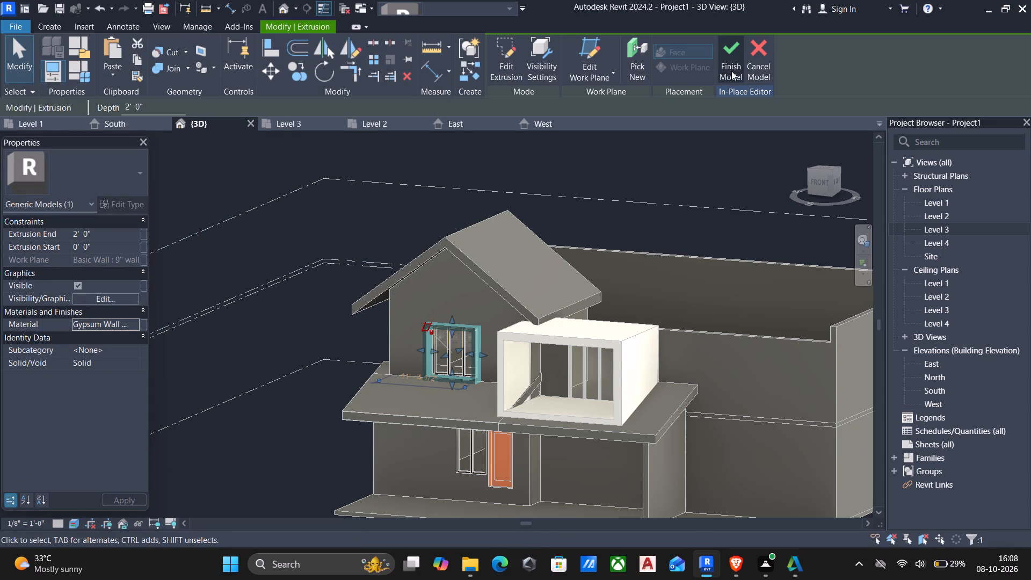
pyautogui.click(729, 60)
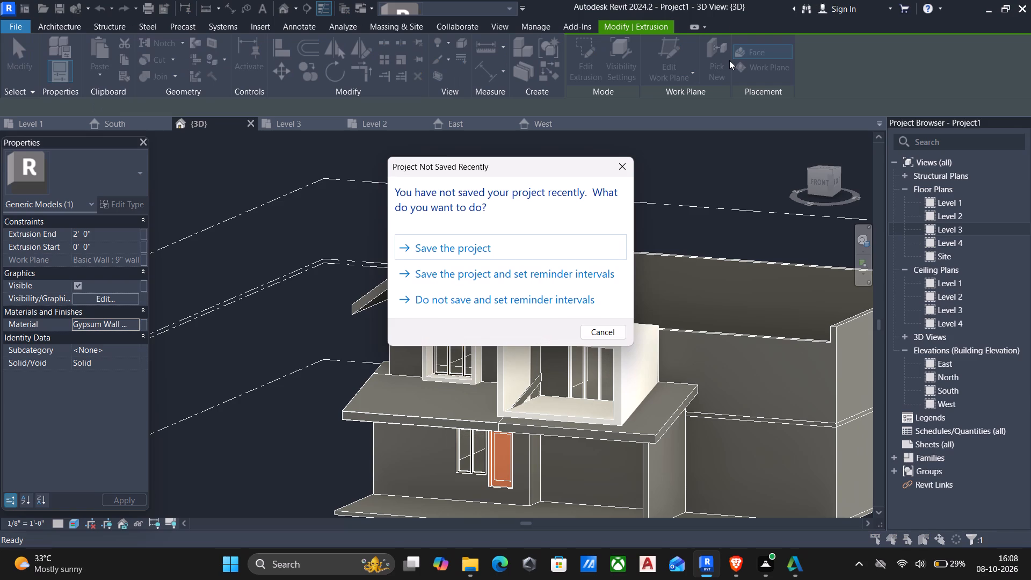
pyautogui.click(623, 168)
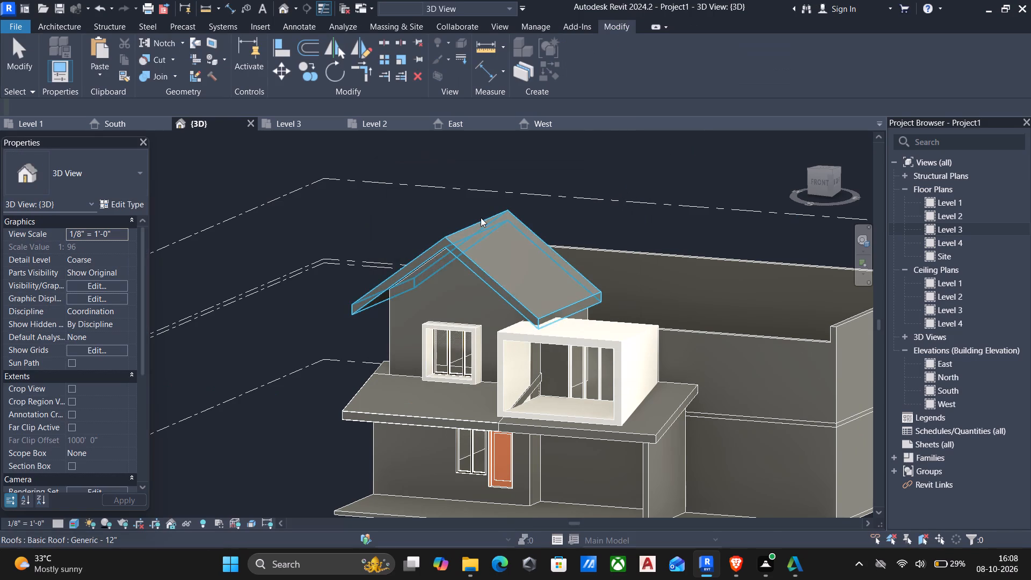
# Duplicate the upper gable roof's Generic - 12" type under the suggested name and accept it for this roof.
pyautogui.click(474, 267)
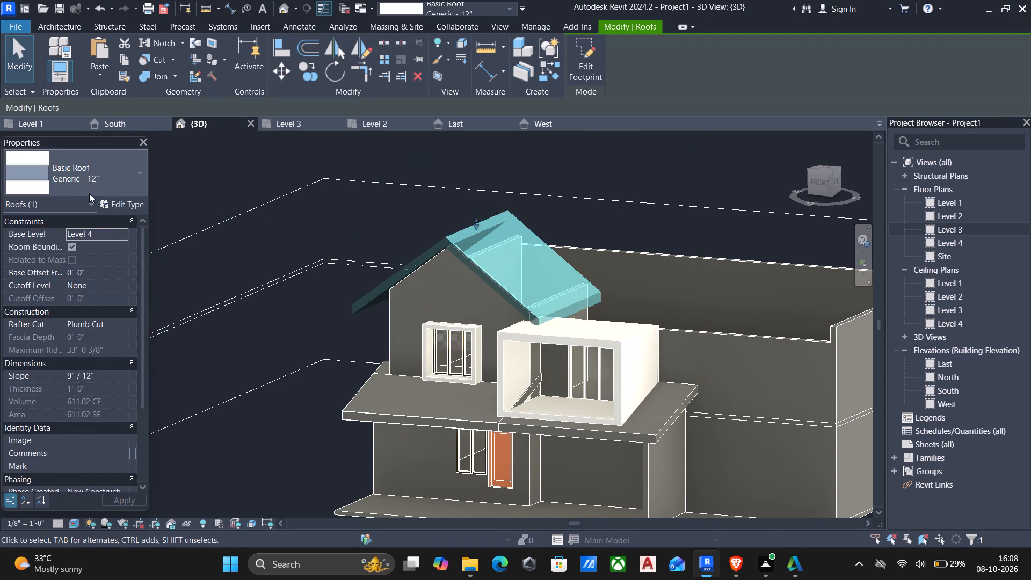
pyautogui.click(121, 200)
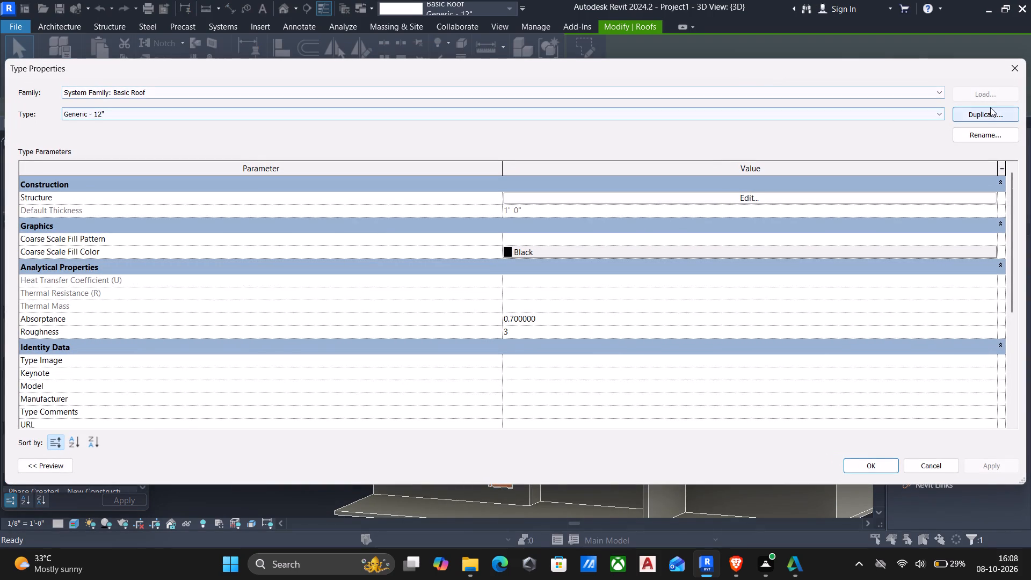
pyautogui.click(991, 111)
pyautogui.click(524, 299)
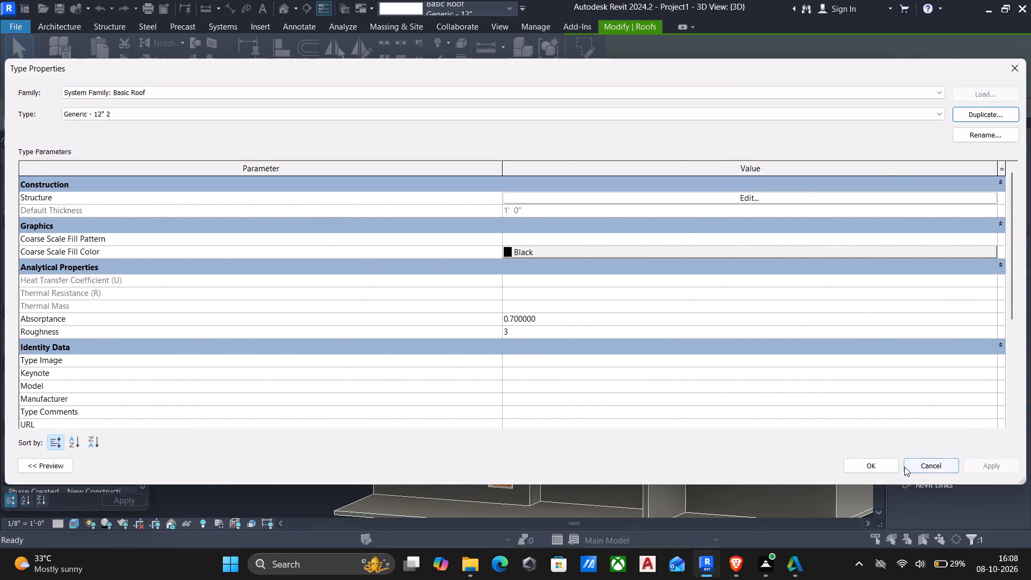
pyautogui.click(865, 469)
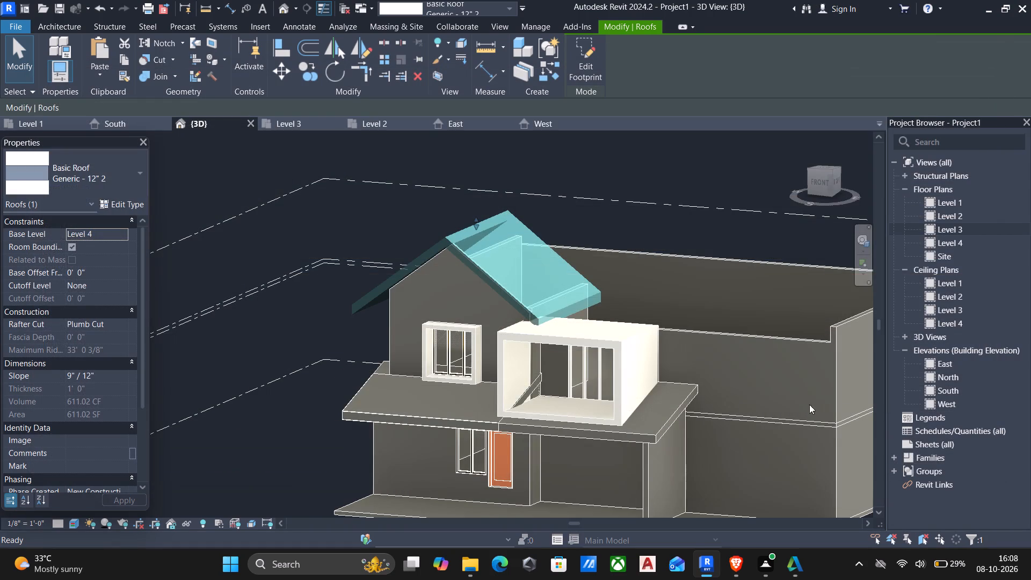
# Set the structure layer material of the gable roof's duplicated type to Gypsum Wall Board and accept the type properties.
pyautogui.click(128, 206)
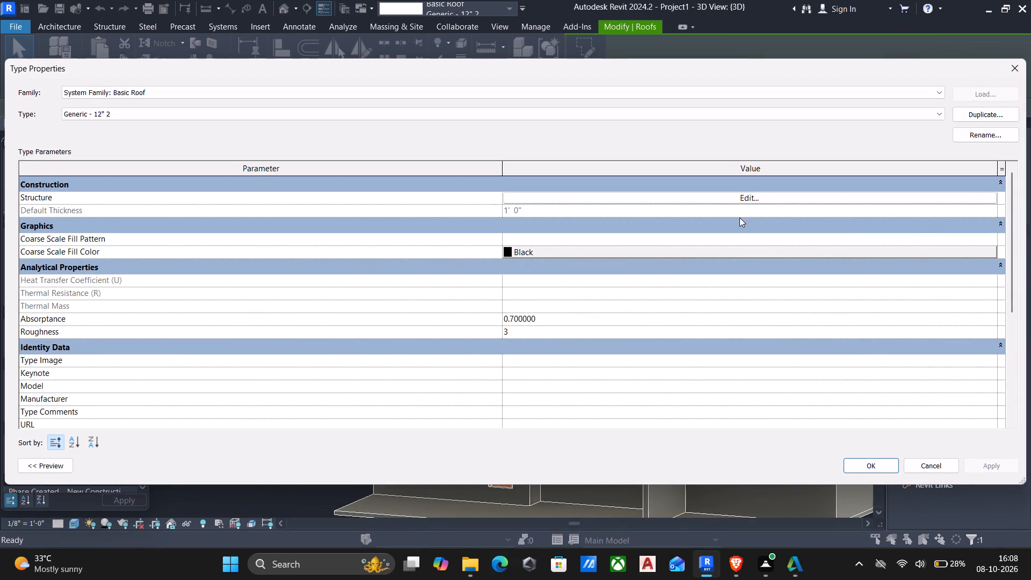
pyautogui.click(745, 200)
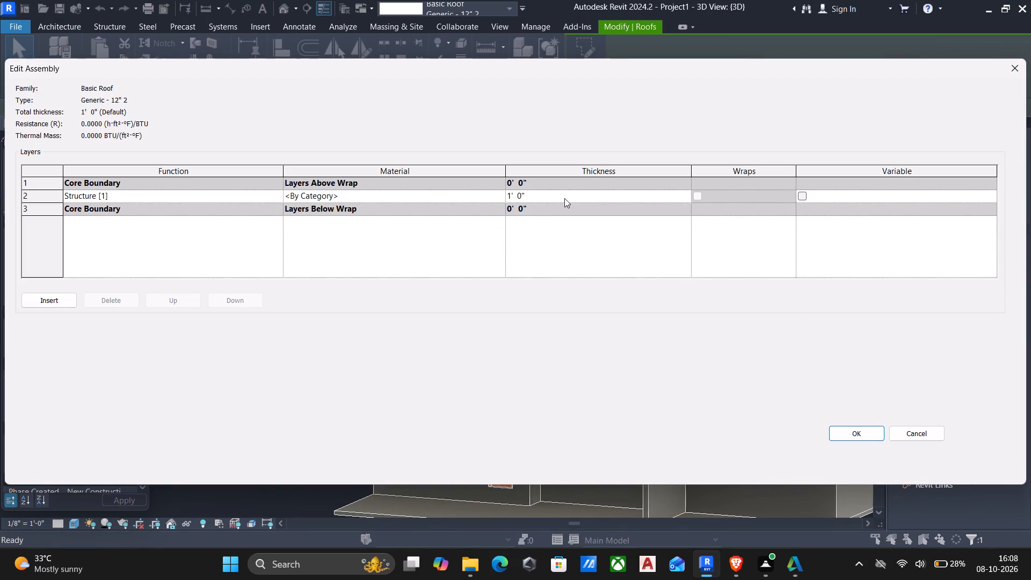
pyautogui.click(496, 195)
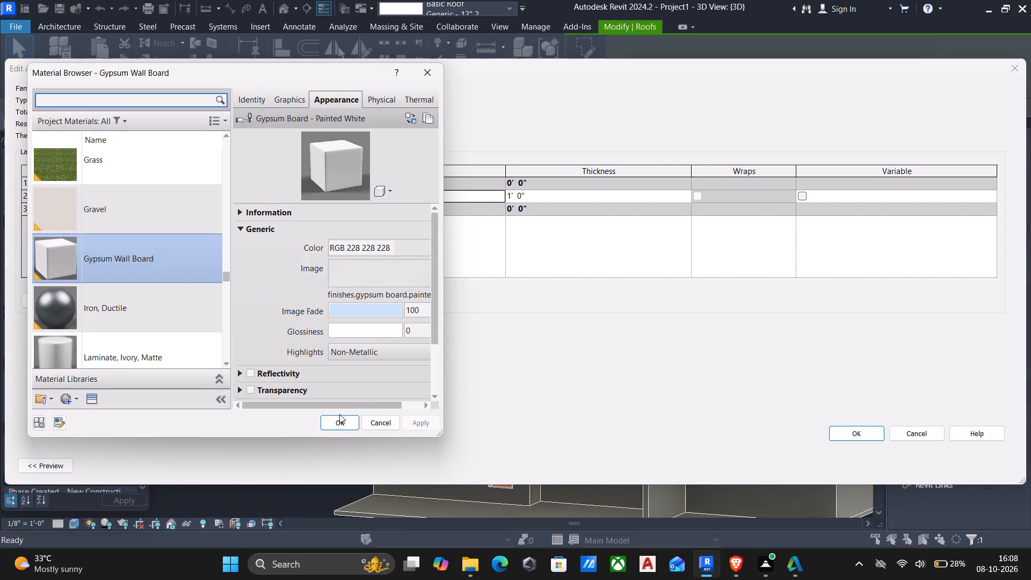
pyautogui.click(339, 415)
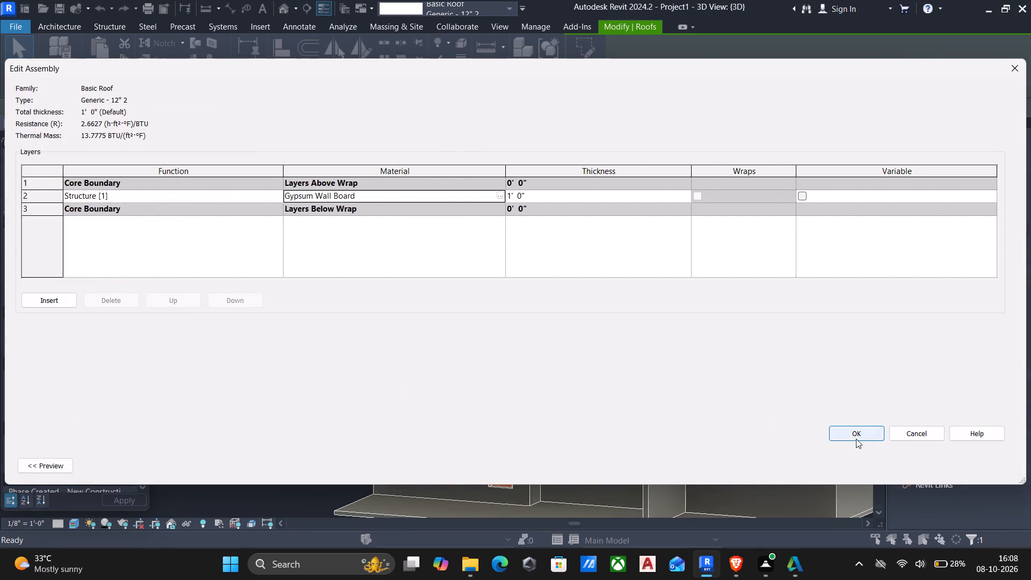
pyautogui.click(856, 439)
pyautogui.click(1006, 465)
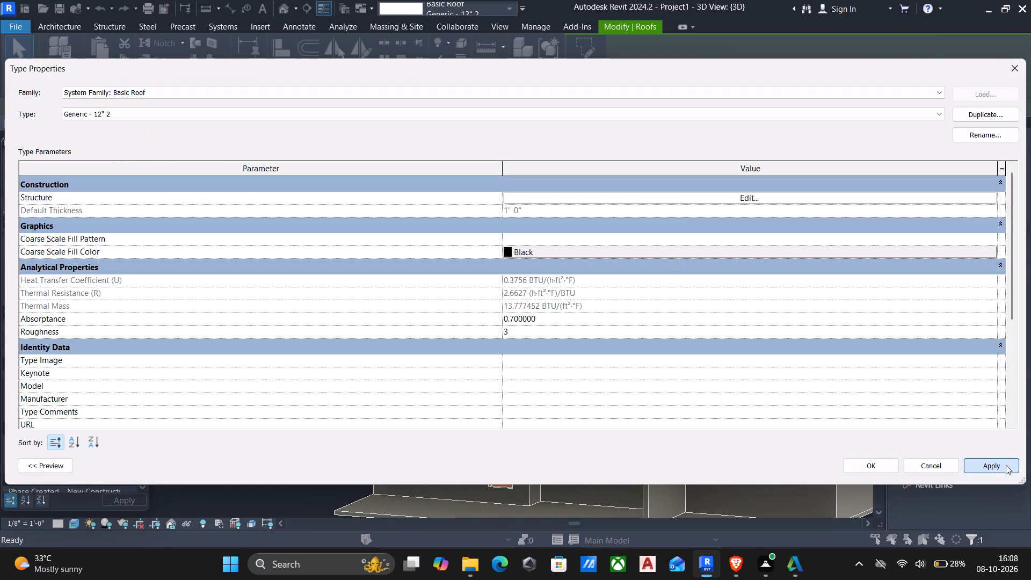
pyautogui.click(888, 469)
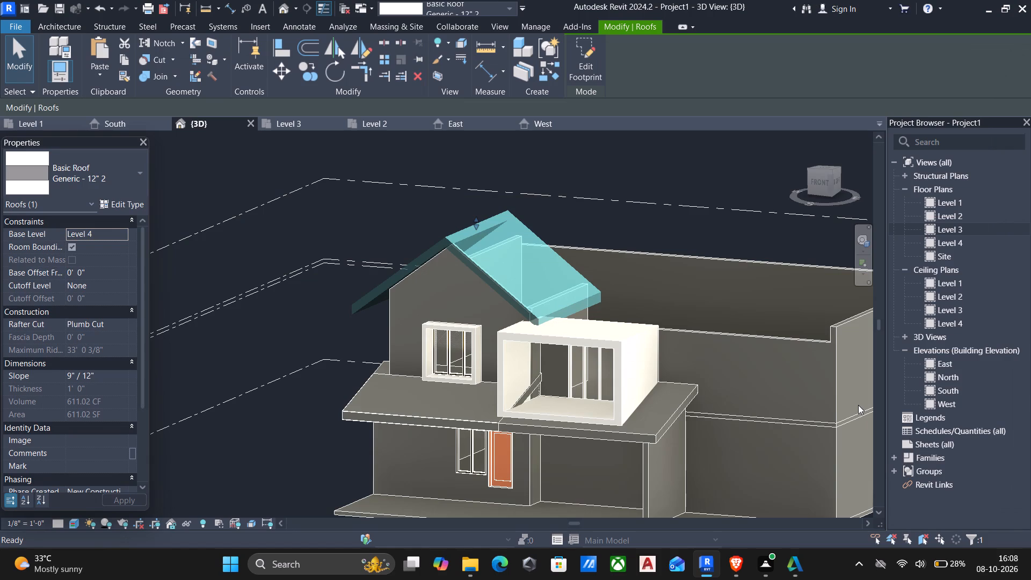
pyautogui.press('Escape')
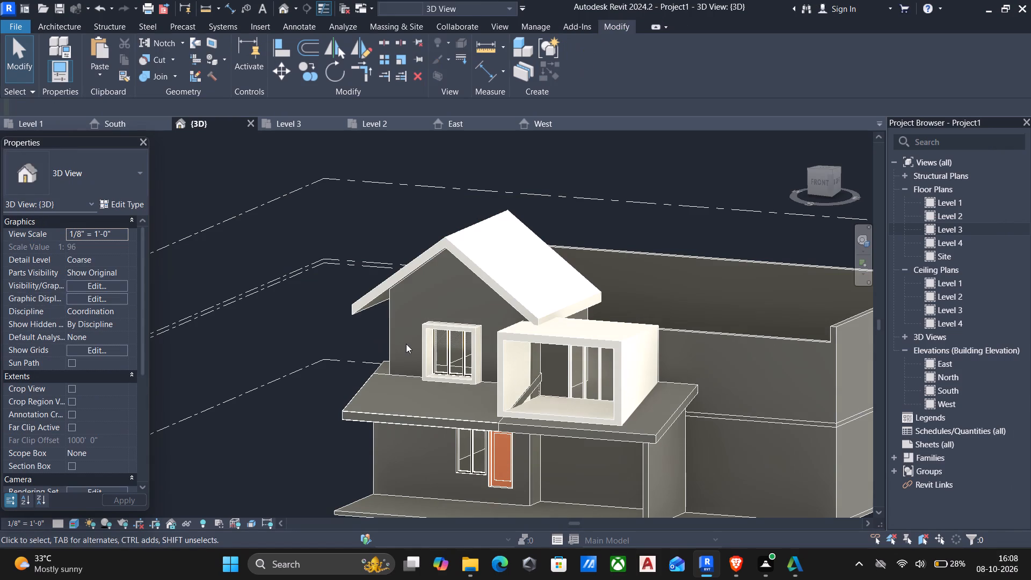
# Set the 3D view's visual style to Shaded.
pyautogui.scroll(-2, 406, 344)
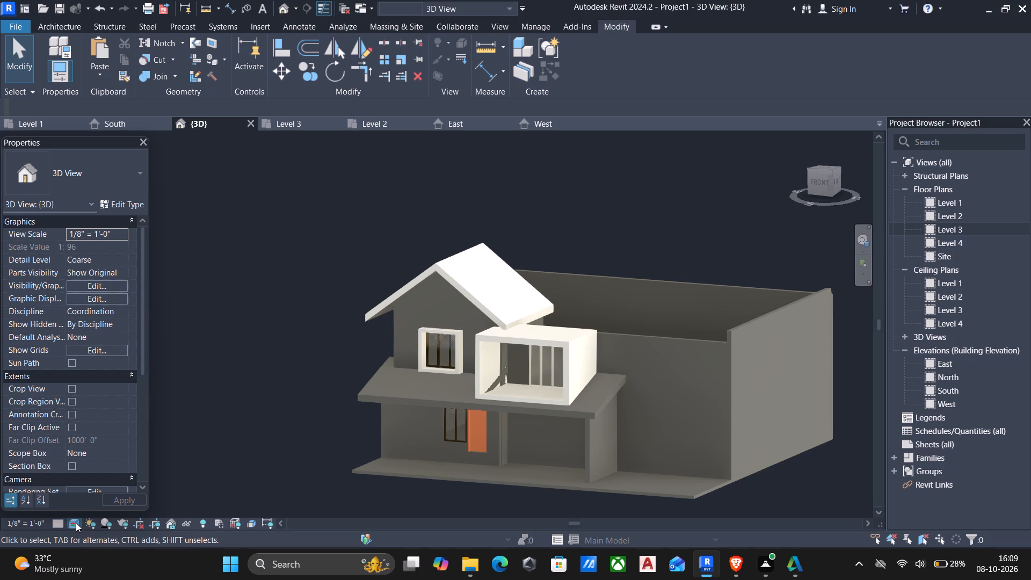
pyautogui.click(76, 523)
pyautogui.click(90, 467)
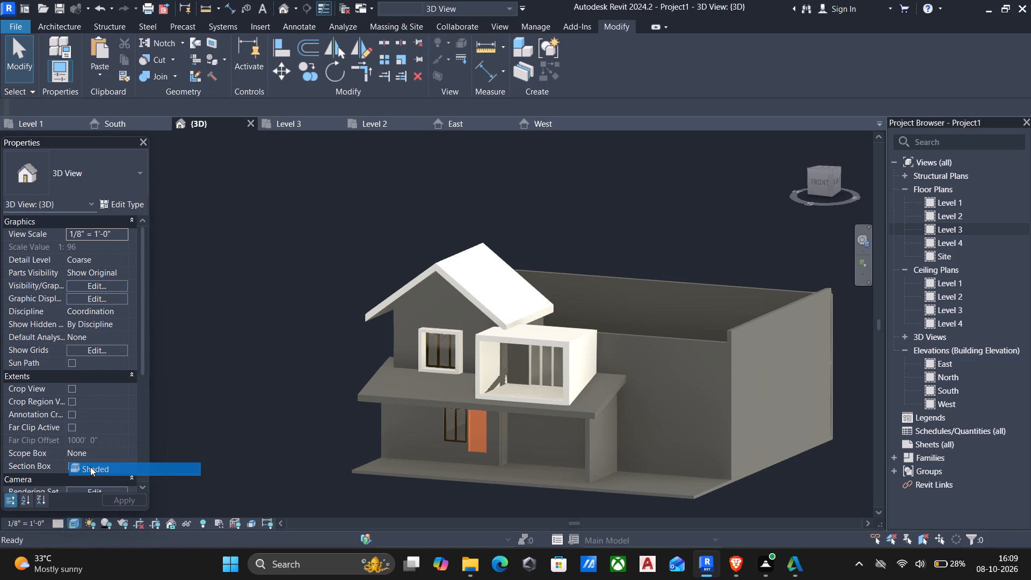
# Examine the shaded house front, including the gable roof, upper-floor box frame and ground-floor porch.
pyautogui.scroll(-2, 408, 356)
pyautogui.keyDown('shift'); pyautogui.moveTo(408, 356); pyautogui.dragTo(470, 361, button='middle'); pyautogui.keyUp('shift')
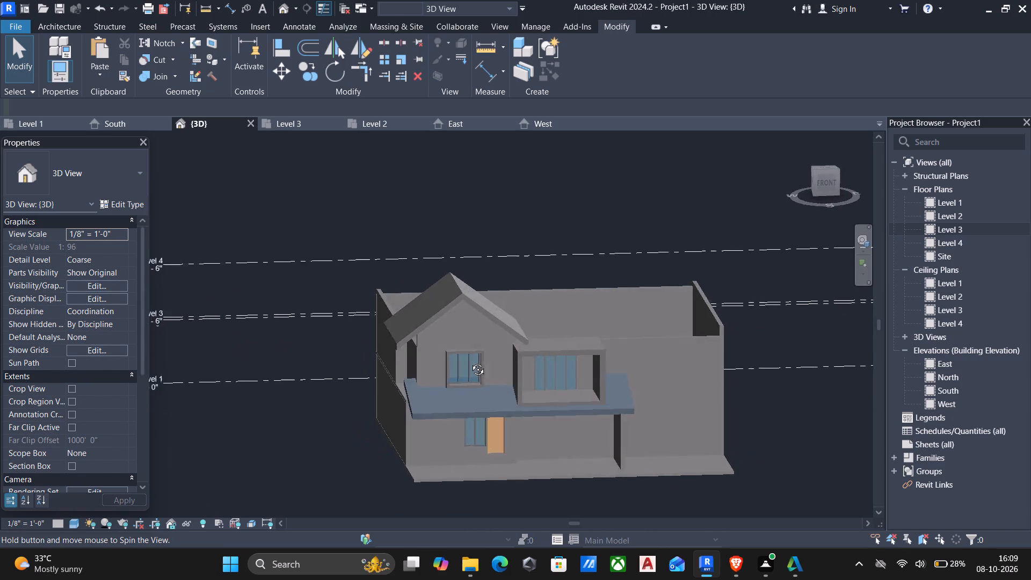
pyautogui.keyDown('shift'); pyautogui.moveTo(470, 361); pyautogui.dragTo(466, 363, button='middle'); pyautogui.keyUp('shift')
pyautogui.scroll(6, 466, 363)
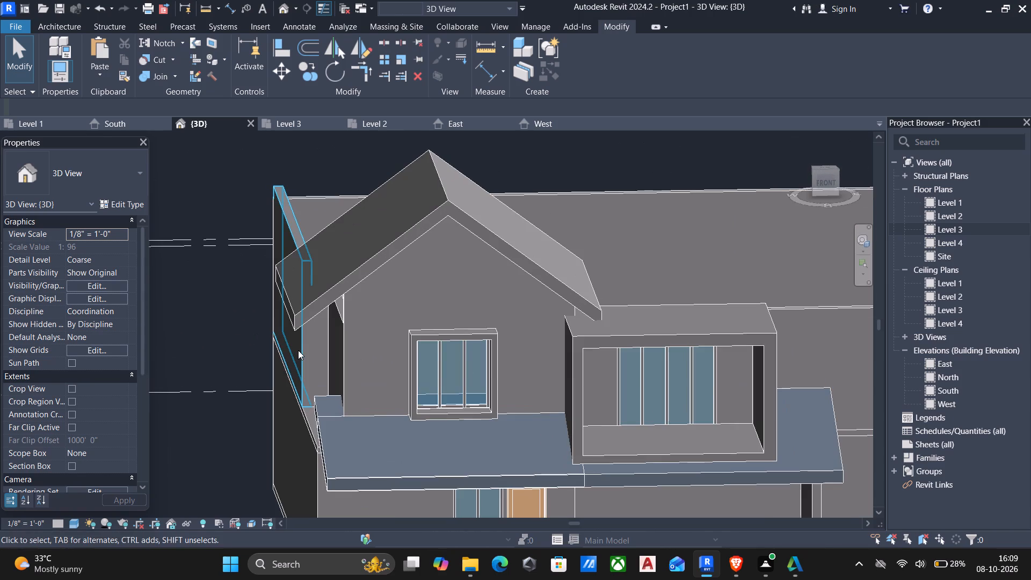
pyautogui.scroll(-3, 298, 350)
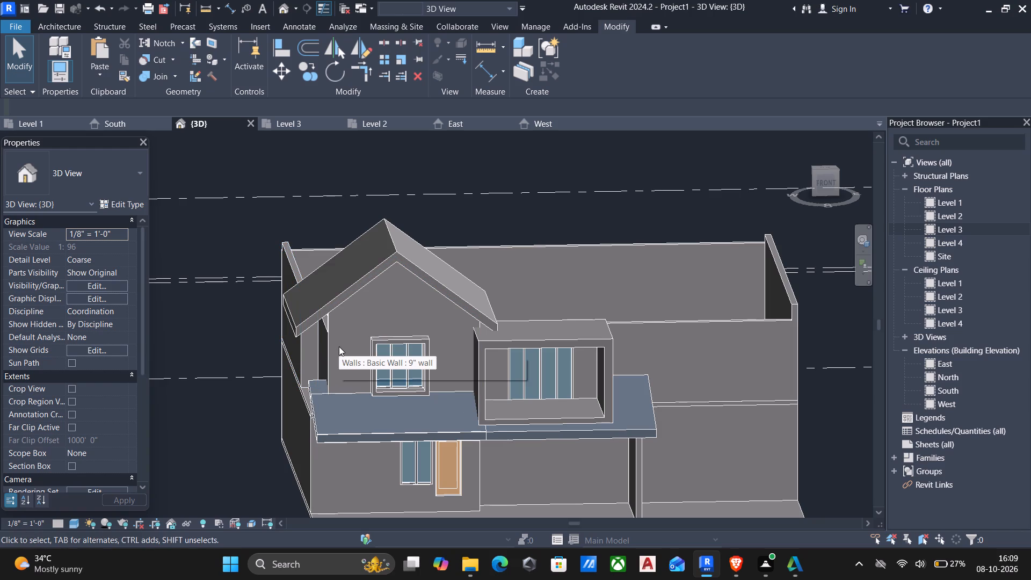
pyautogui.scroll(-5, 339, 346)
pyautogui.moveTo(339, 346); pyautogui.dragTo(333, 314, button='middle')
pyautogui.scroll(2, 365, 339)
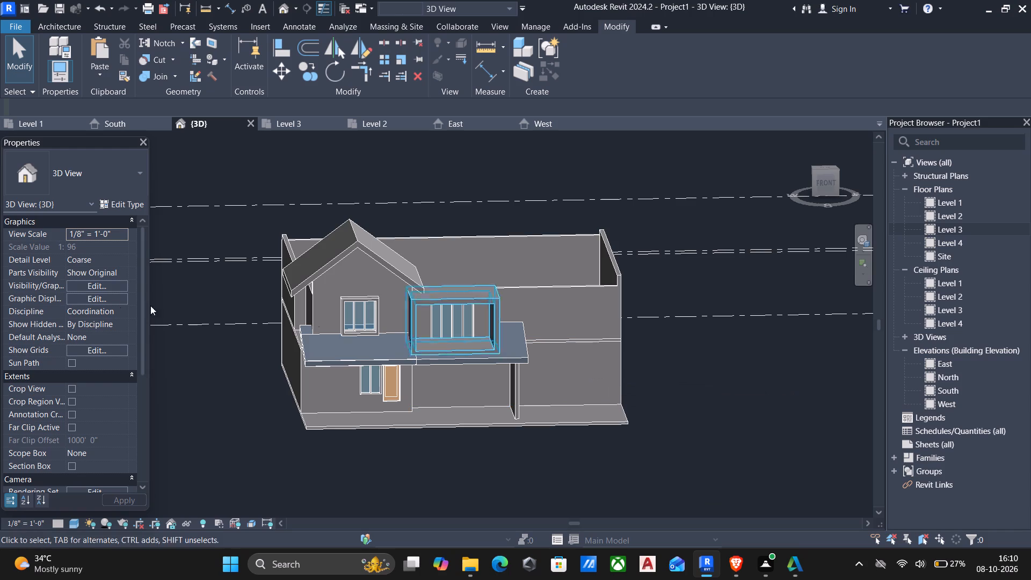
# Edit the projecting upper-floor box frame in place and start a solid extrusion with the ground-floor slab's top face as work plane.
pyautogui.click(360, 296)
pyautogui.click(449, 300)
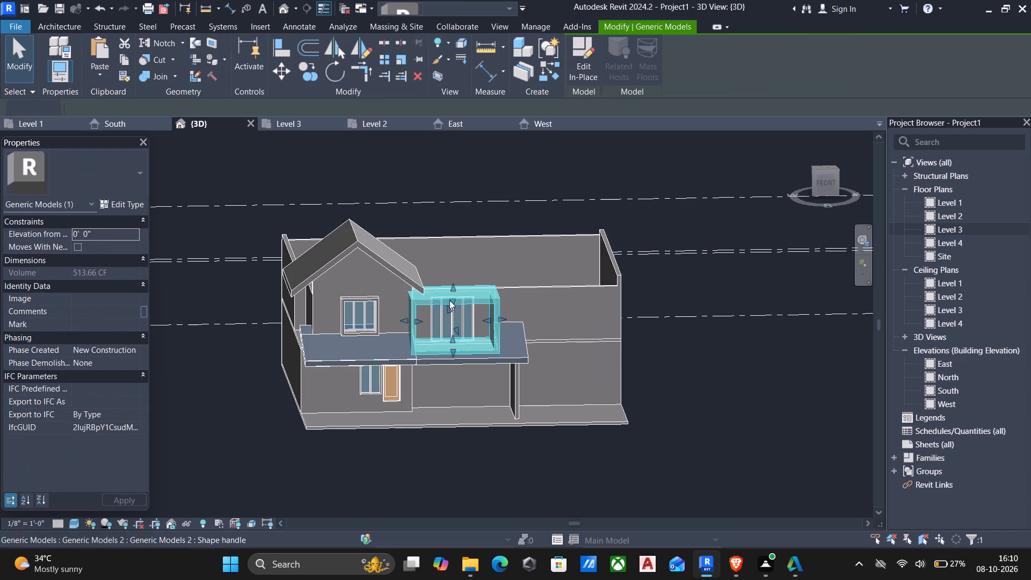
pyautogui.click(584, 70)
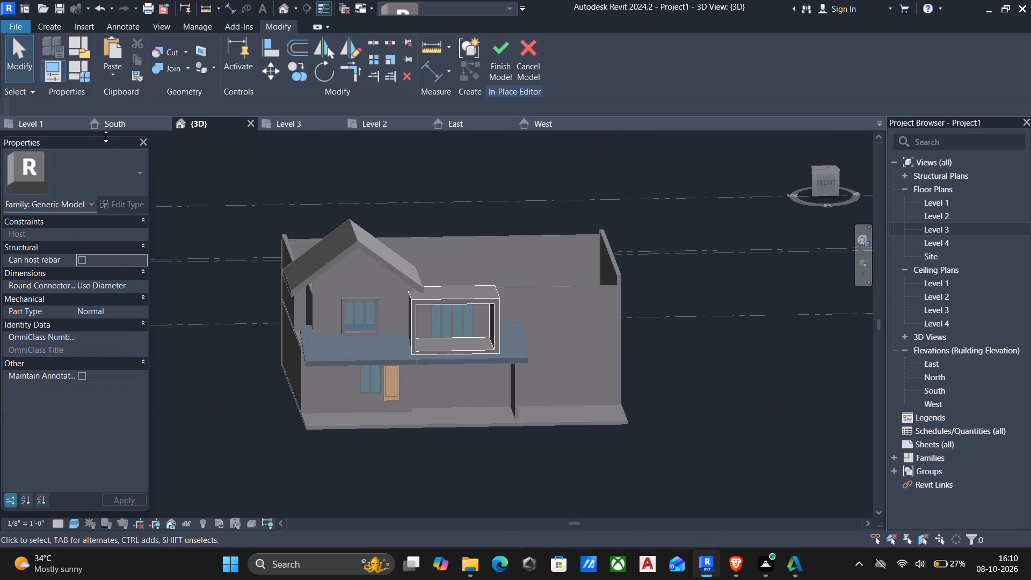
pyautogui.click(41, 27)
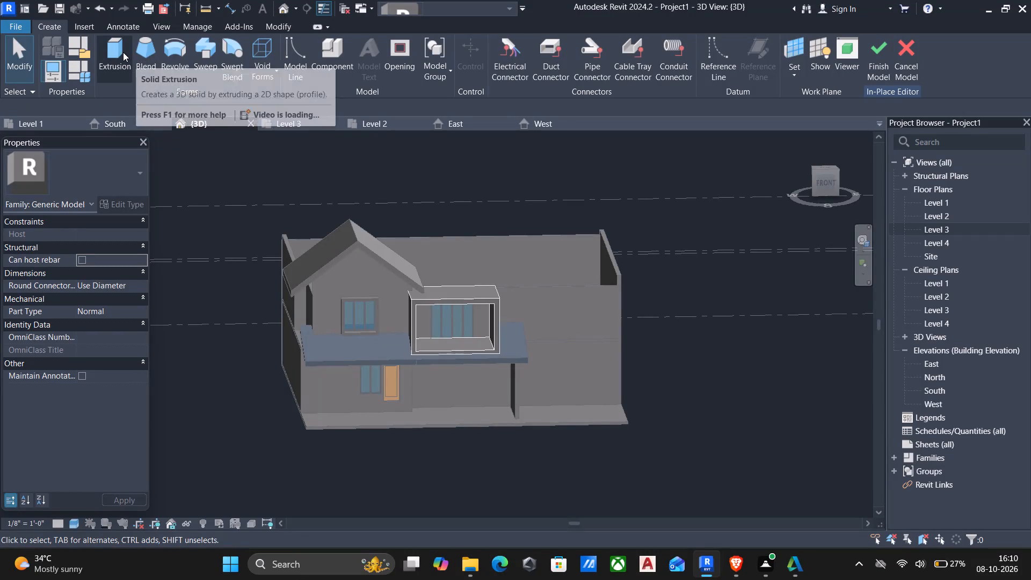
pyautogui.click(114, 50)
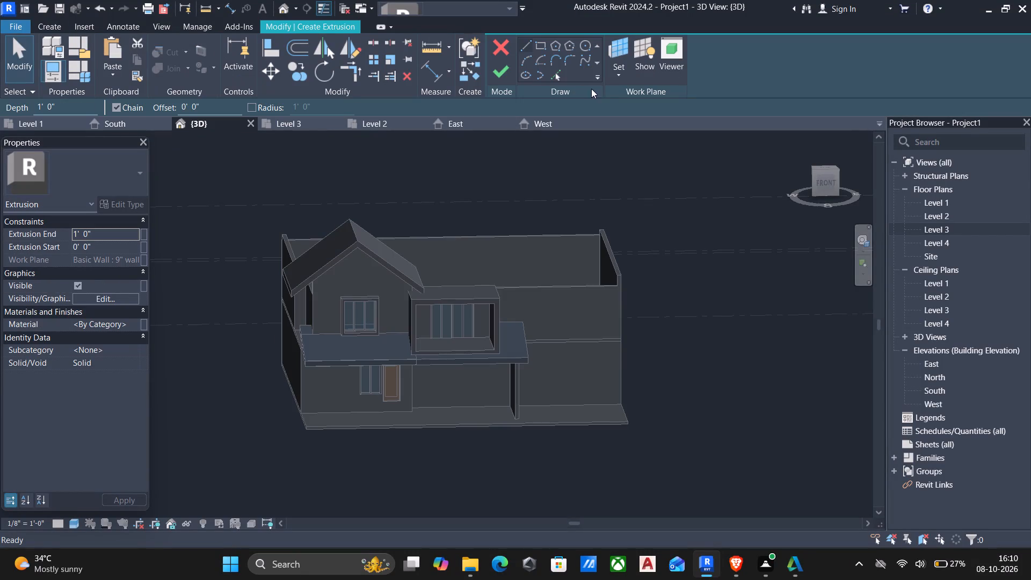
pyautogui.click(614, 76)
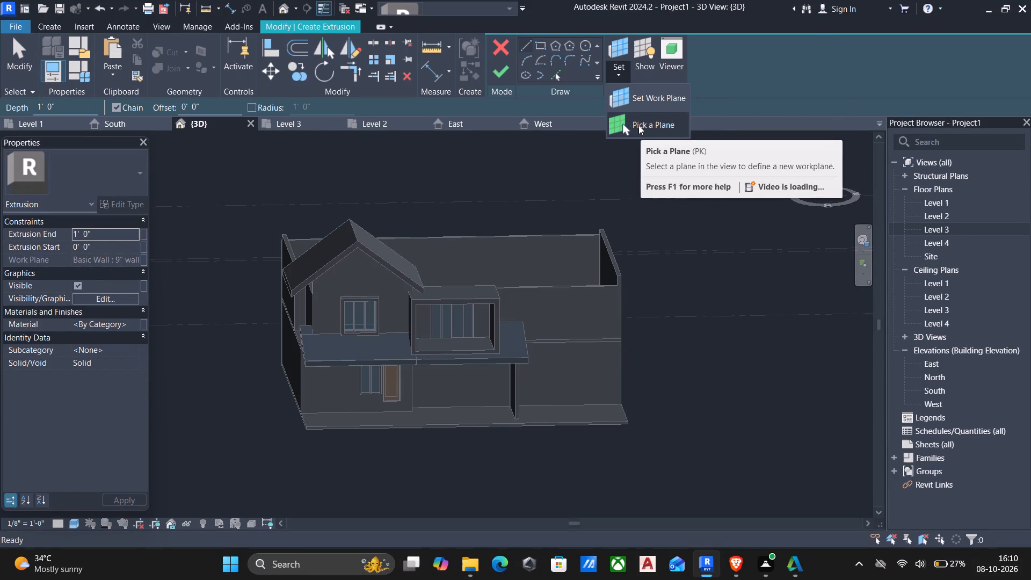
pyautogui.click(627, 122)
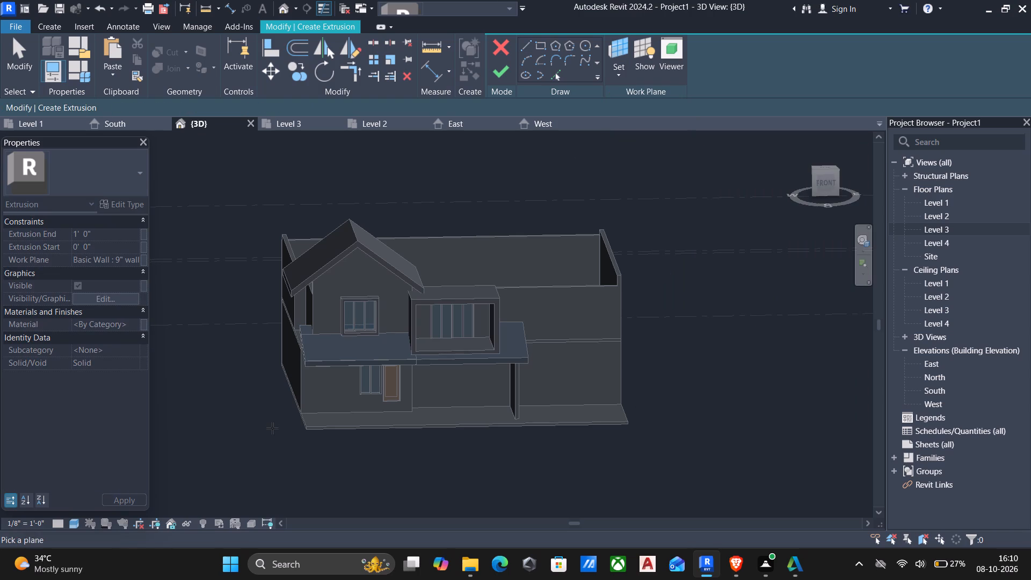
pyautogui.scroll(5, 317, 433)
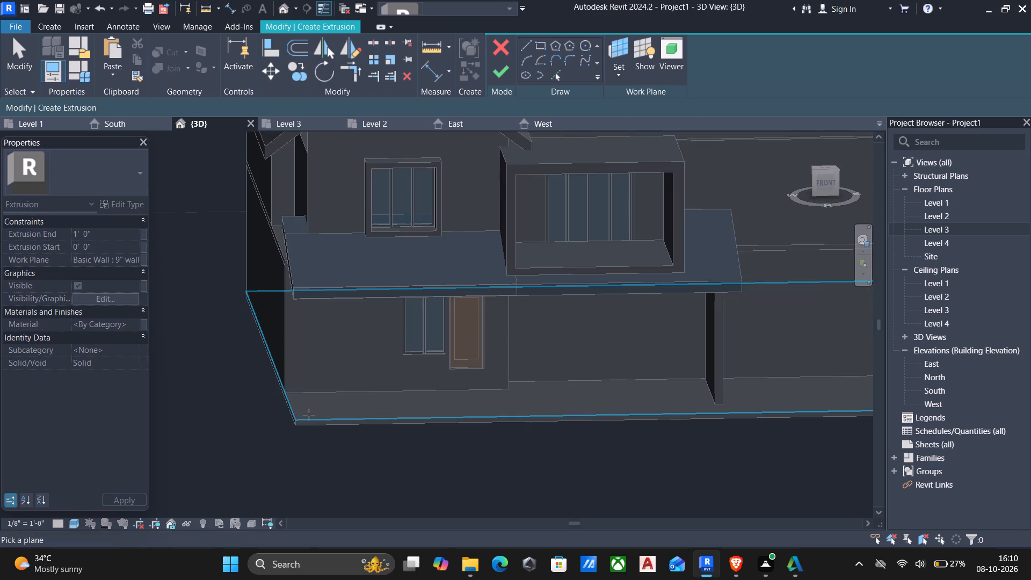
pyautogui.click(309, 415)
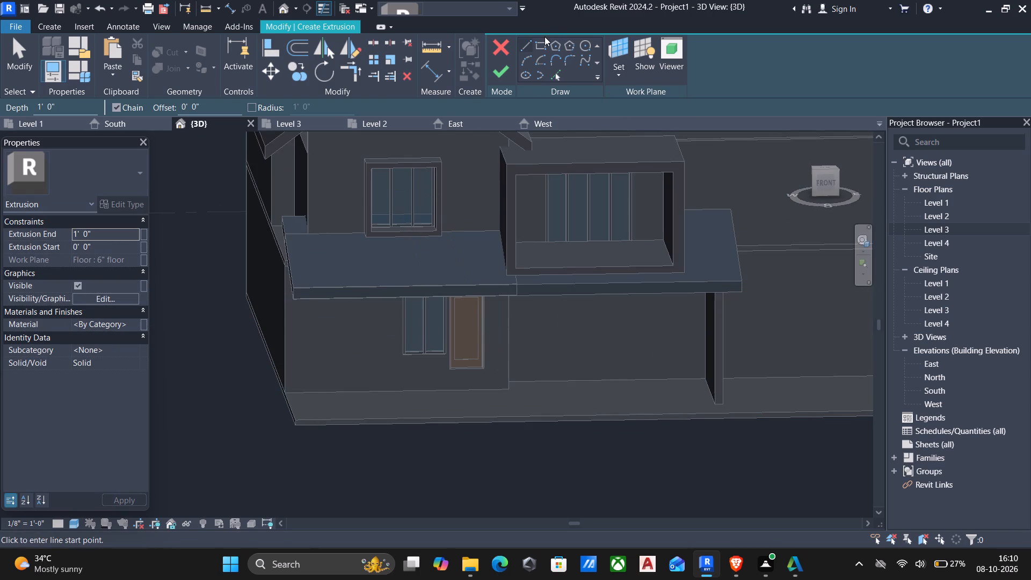
# Sketch a rectangle about 1'-8" by 1'-10" on the slab's west edge near the front corner.
pyautogui.click(539, 46)
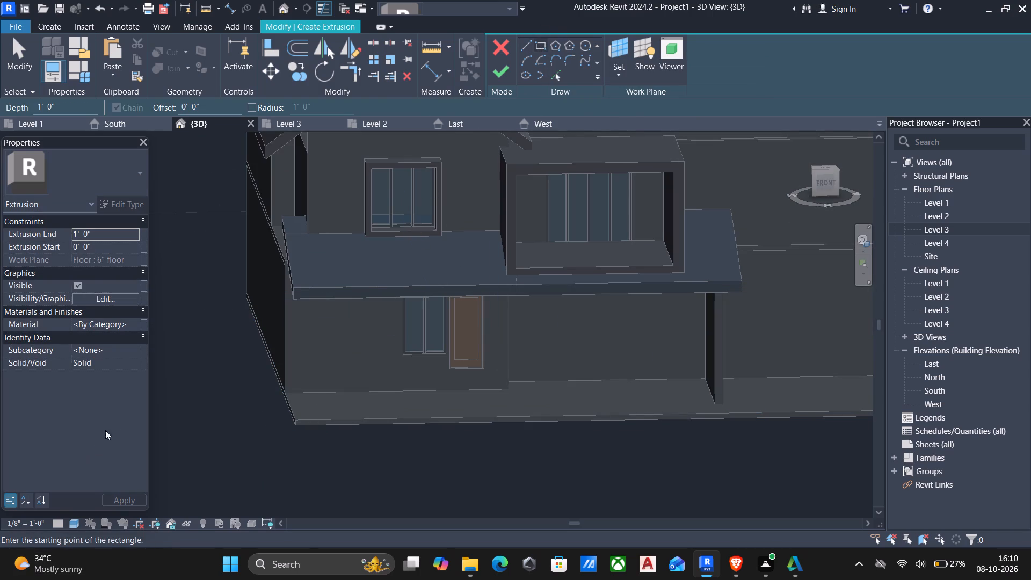
pyautogui.scroll(5, 422, 432)
pyautogui.moveTo(306, 433); pyautogui.dragTo(424, 416, button='middle')
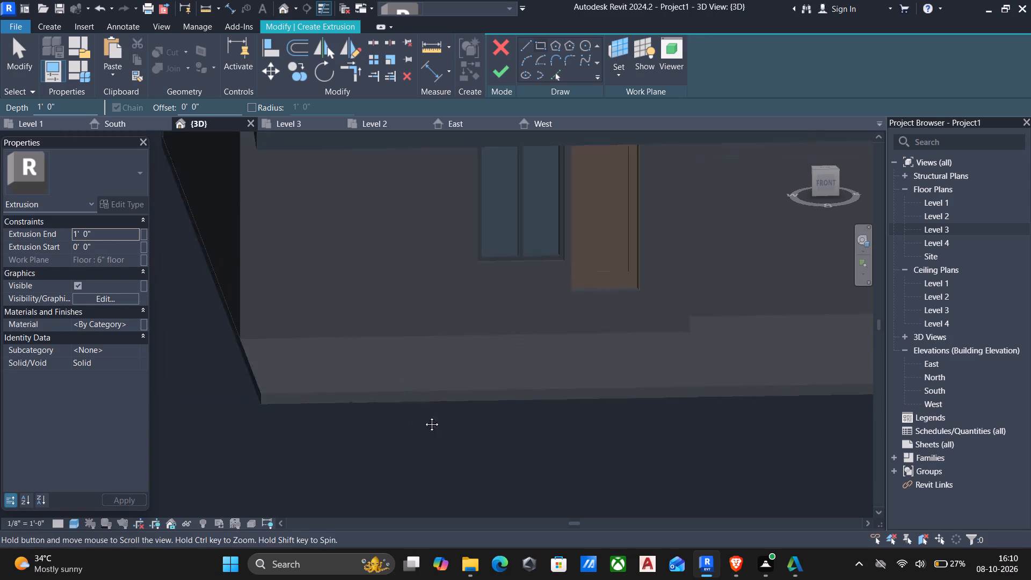
pyautogui.moveTo(424, 416); pyautogui.dragTo(543, 415, button='middle')
pyautogui.scroll(4, 543, 415)
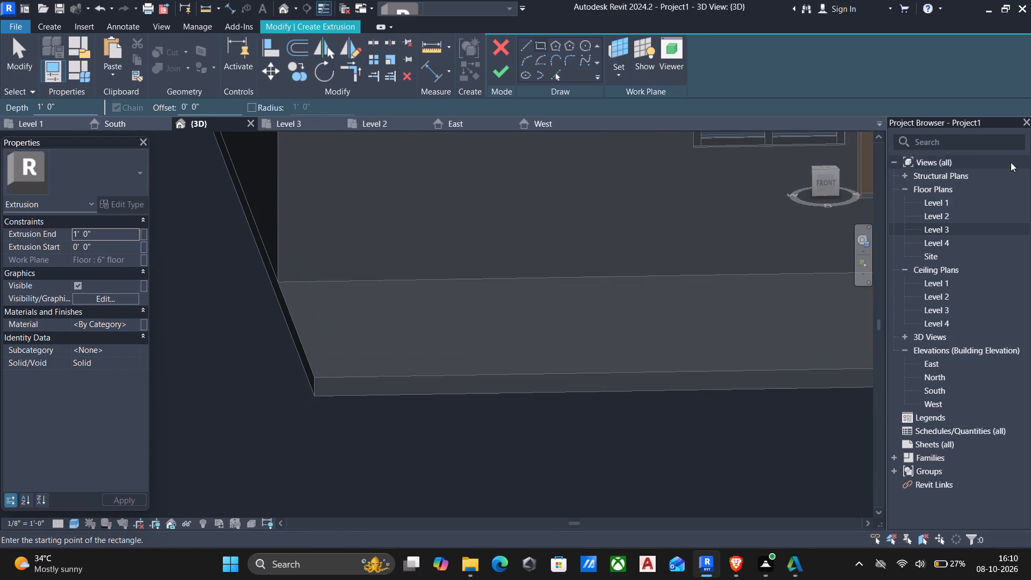
pyautogui.scroll(-3, 376, 255)
pyautogui.moveTo(374, 257); pyautogui.dragTo(300, 275, button='middle')
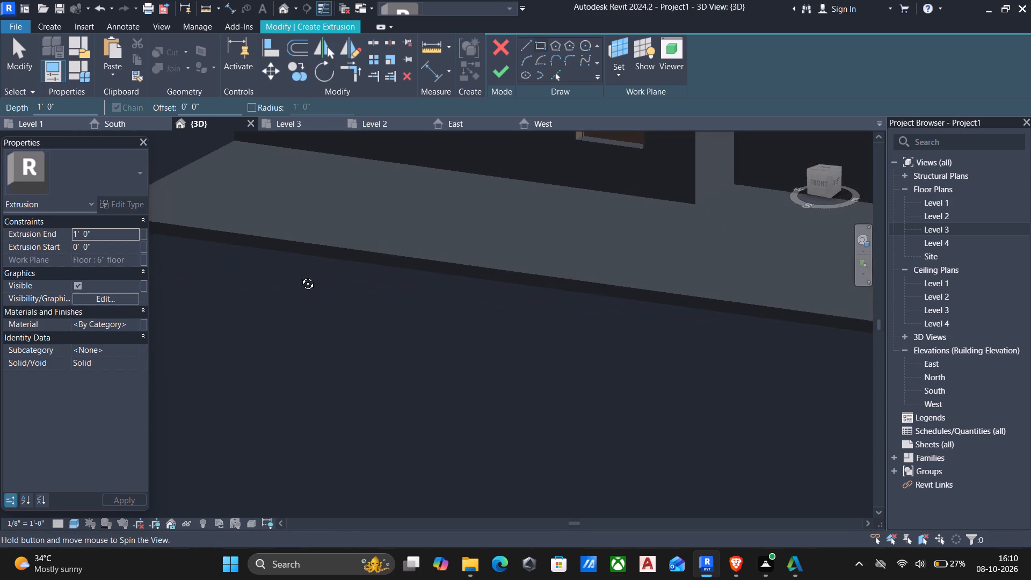
pyautogui.moveTo(300, 275); pyautogui.dragTo(337, 323, button='middle')
pyautogui.scroll(-1, 318, 335)
pyautogui.moveTo(319, 335); pyautogui.dragTo(591, 345, button='middle')
pyautogui.scroll(4, 498, 325)
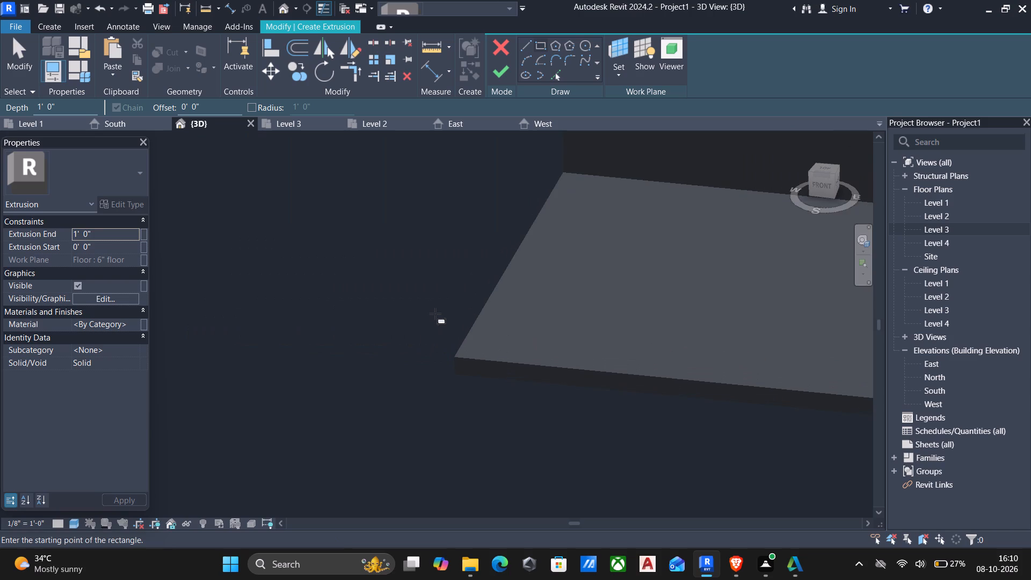
pyautogui.click(490, 293)
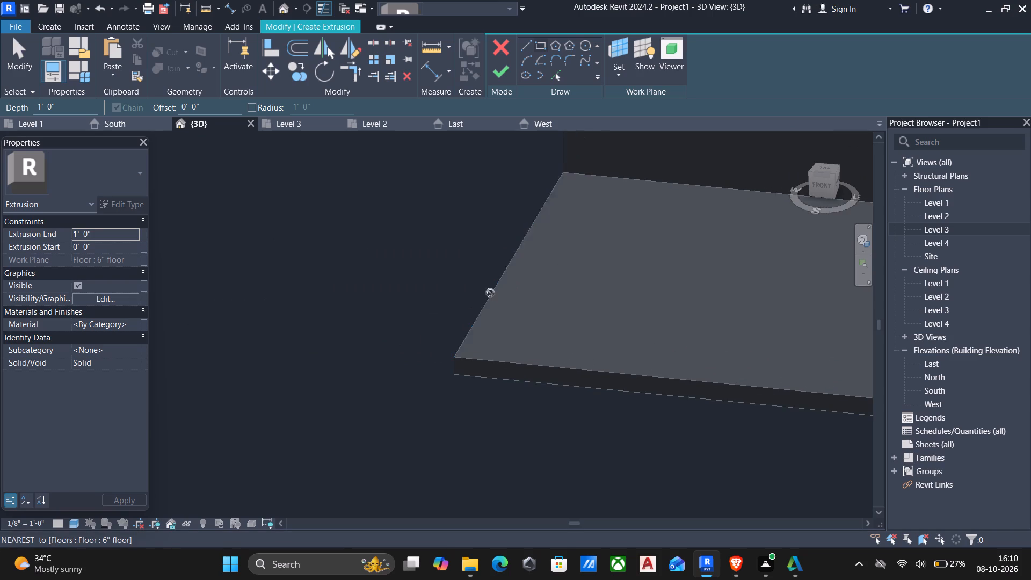
pyautogui.click(538, 327)
pyautogui.press('Escape')
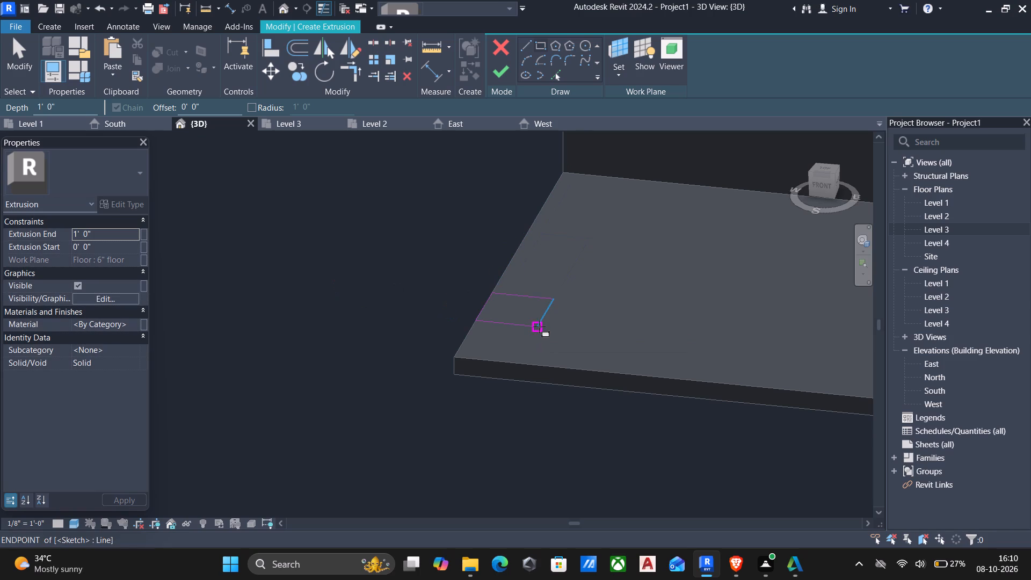
pyautogui.press('Escape')
# Set both sides of the rectangle to 1' and finish the sketch as a 1' deep extrusion.
pyautogui.click(543, 322)
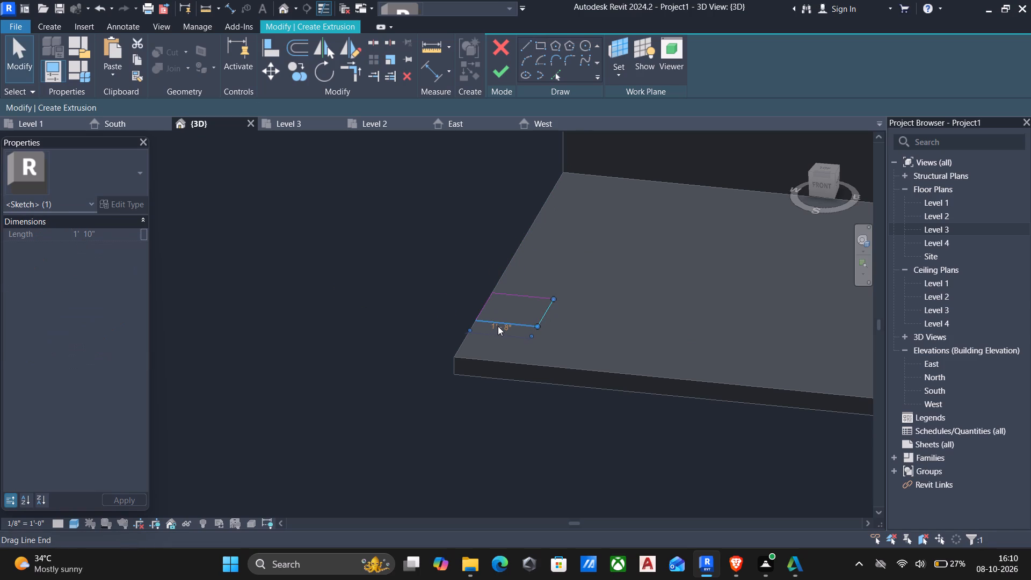
pyautogui.click(498, 326)
pyautogui.write("1'")
pyautogui.press('Return')
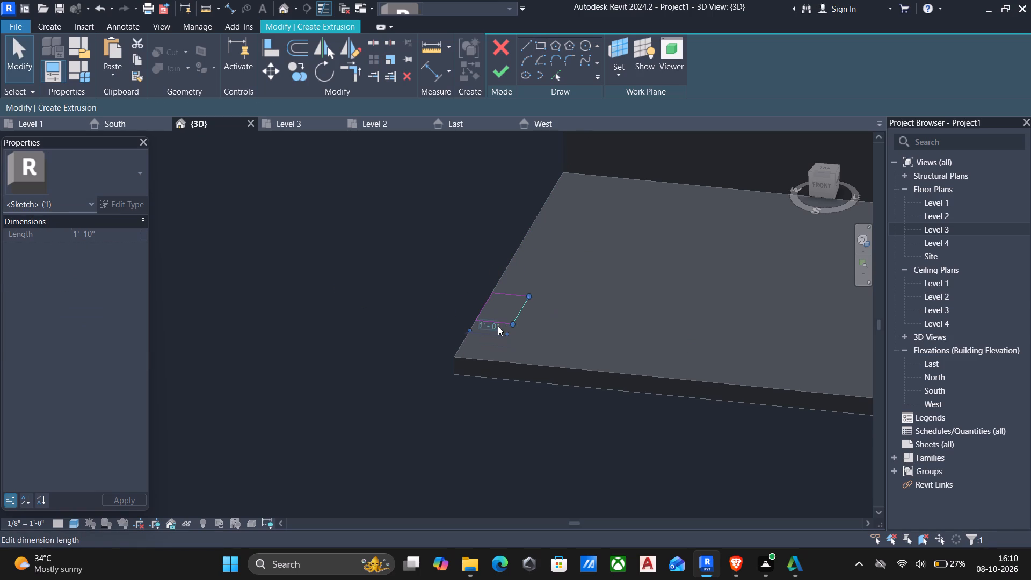
pyautogui.click(497, 293)
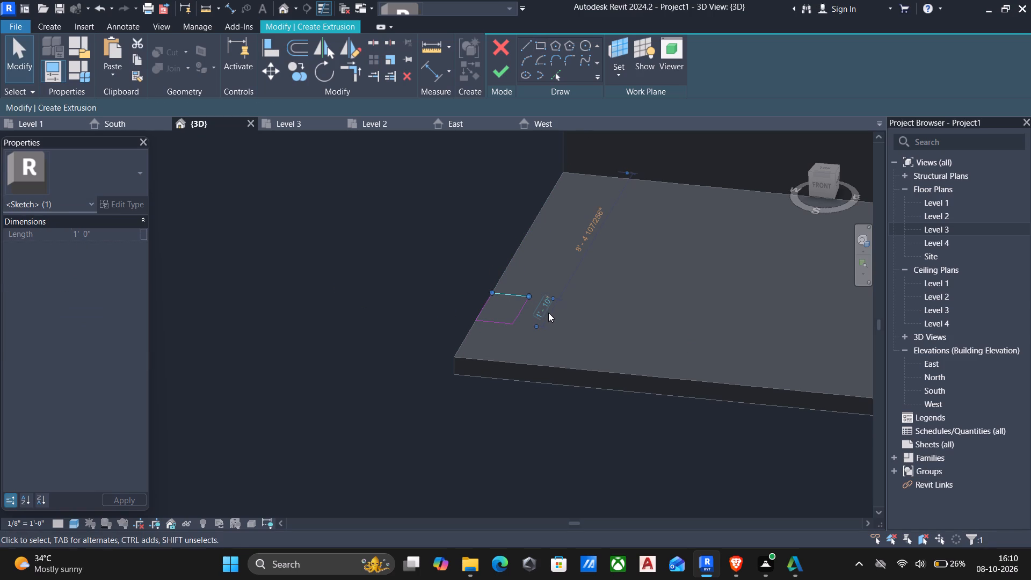
pyautogui.click(544, 309)
pyautogui.write("1'")
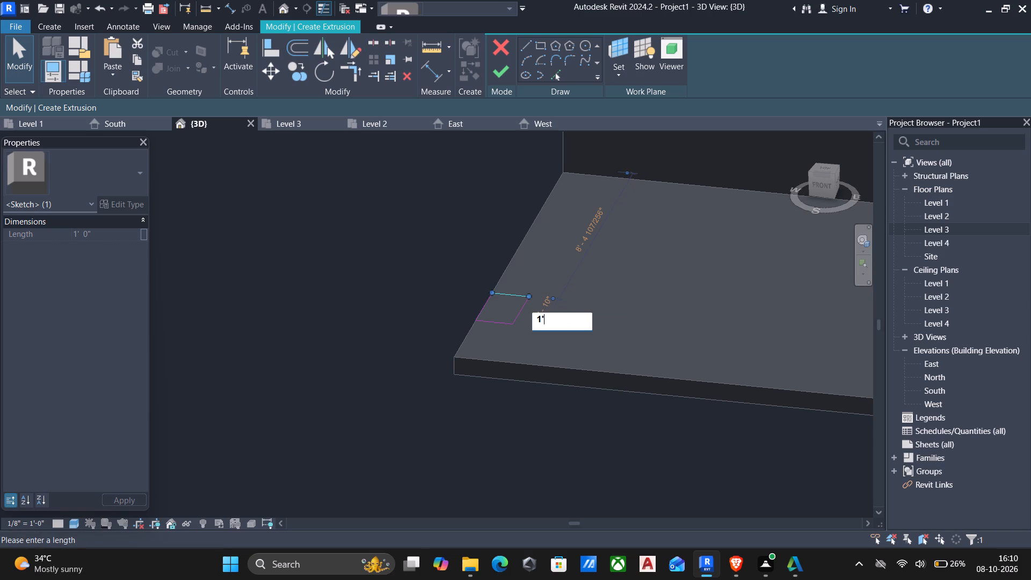
pyautogui.press('Return')
pyautogui.press('Escape')
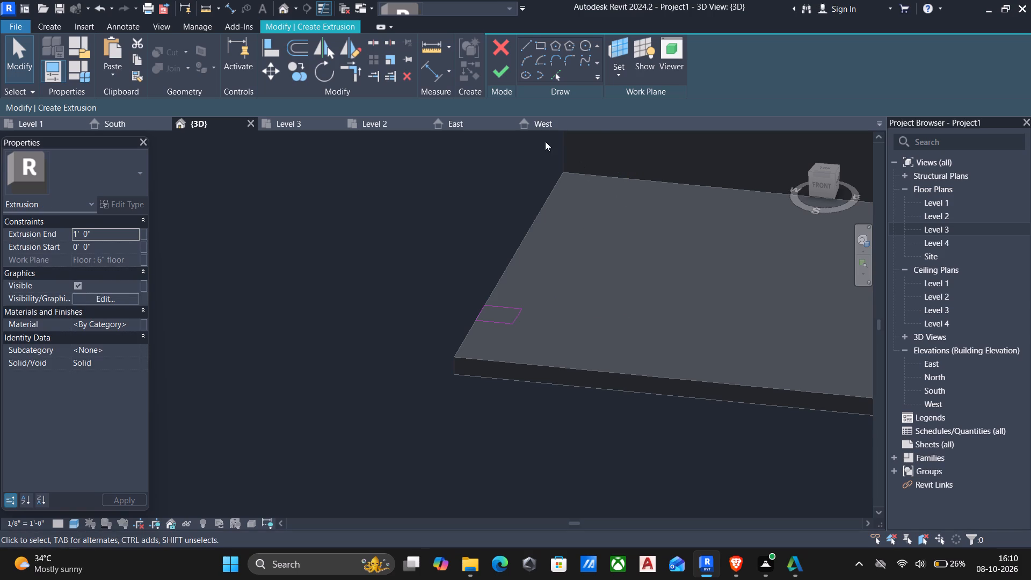
pyautogui.click(504, 72)
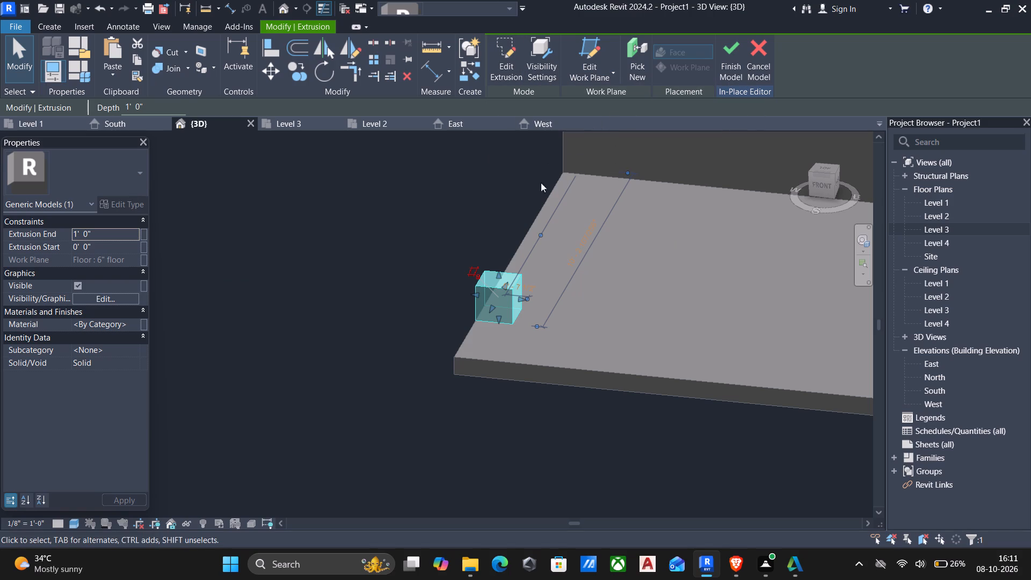
# In the front view, stretch the slab-corner extrusion upward to about 1'-9" and finish the in-place model.
pyautogui.click(822, 184)
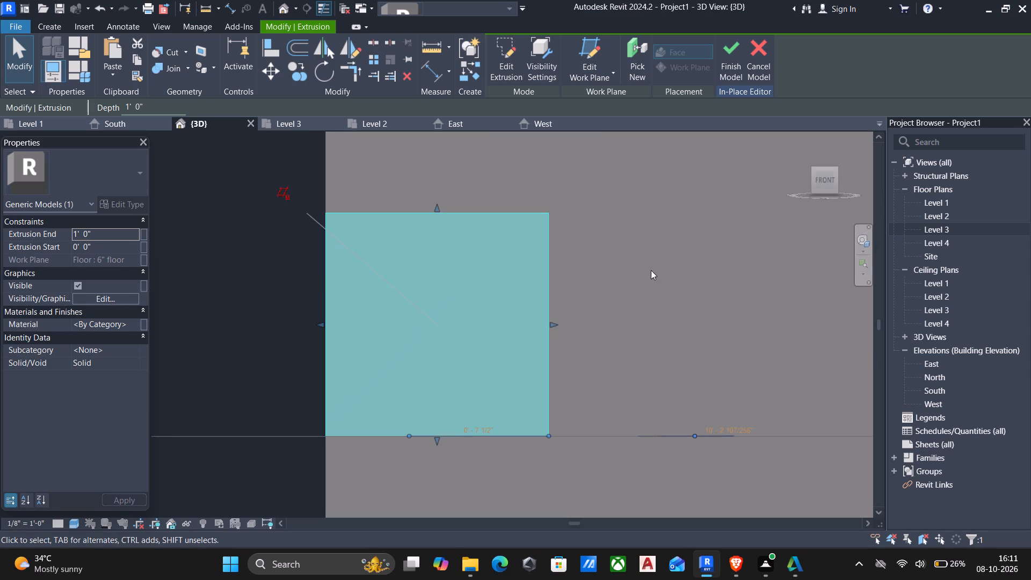
pyautogui.scroll(-18, 382, 390)
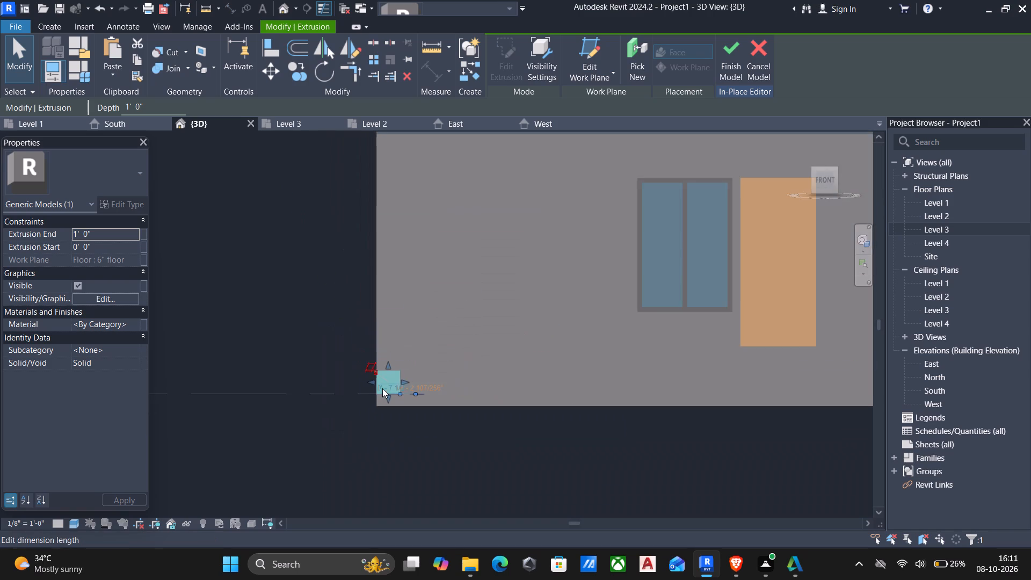
pyautogui.moveTo(384, 370); pyautogui.dragTo(386, 367)
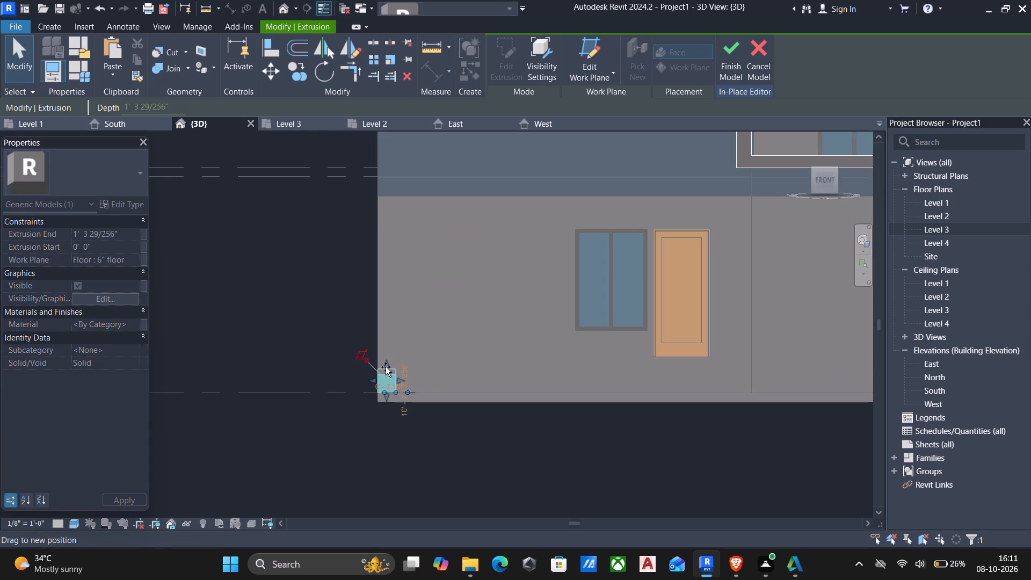
pyautogui.moveTo(386, 367); pyautogui.dragTo(386, 366)
pyautogui.scroll(4, 386, 366)
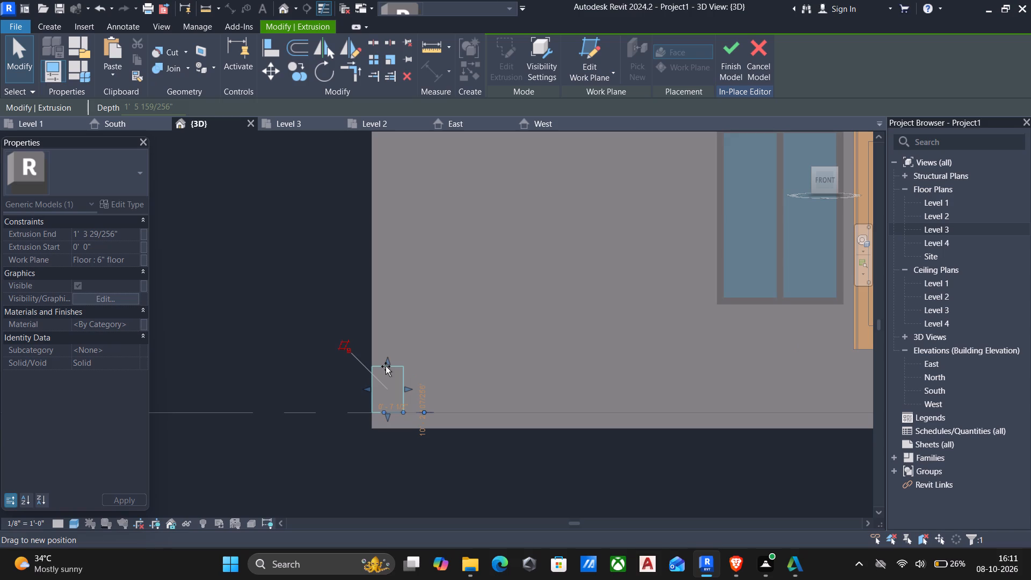
pyautogui.moveTo(386, 366); pyautogui.dragTo(386, 358)
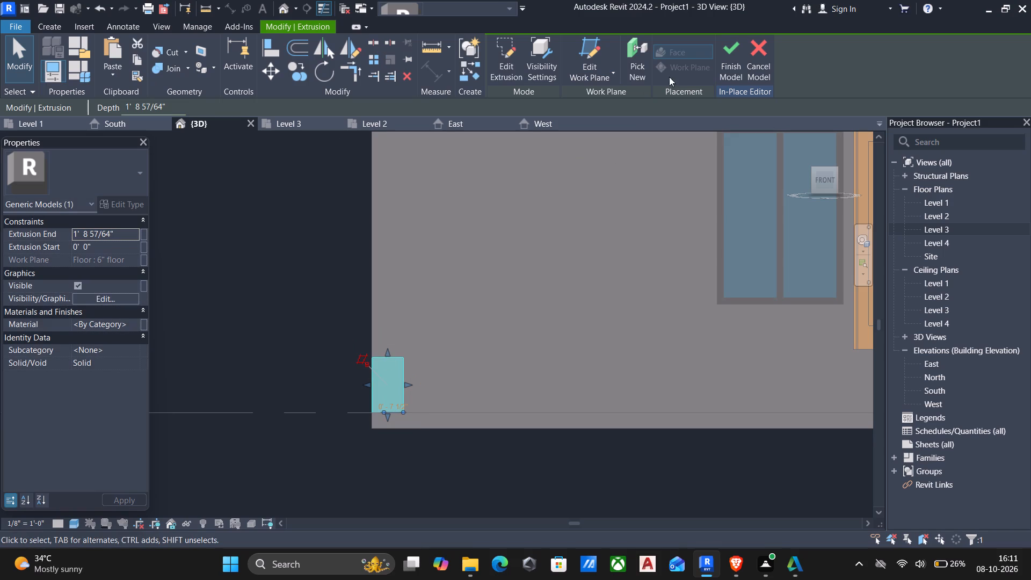
pyautogui.click(734, 46)
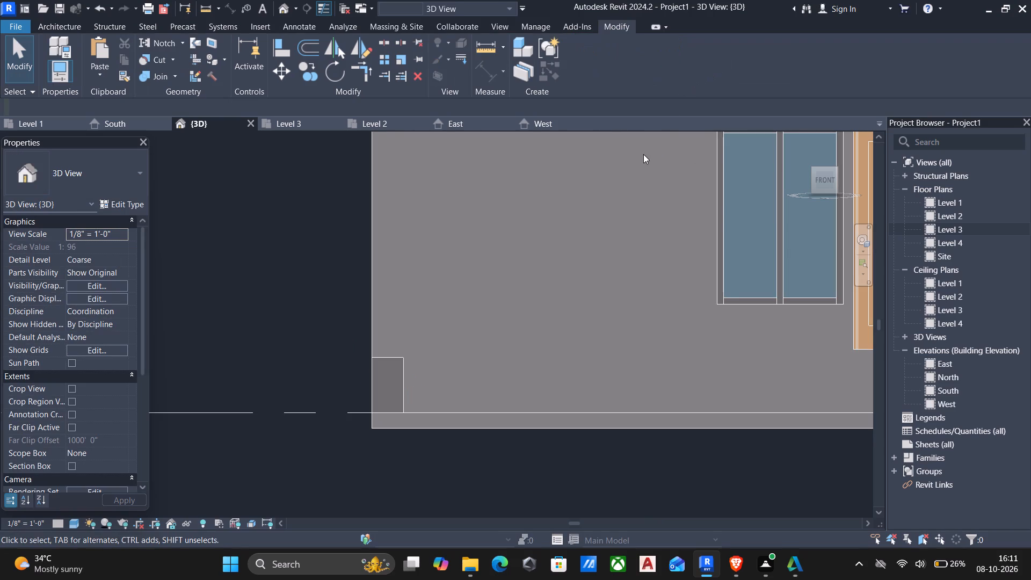
# Edit the in-place model and start a solid extrusion with the slab-corner block's top face as work plane.
pyautogui.click(395, 364)
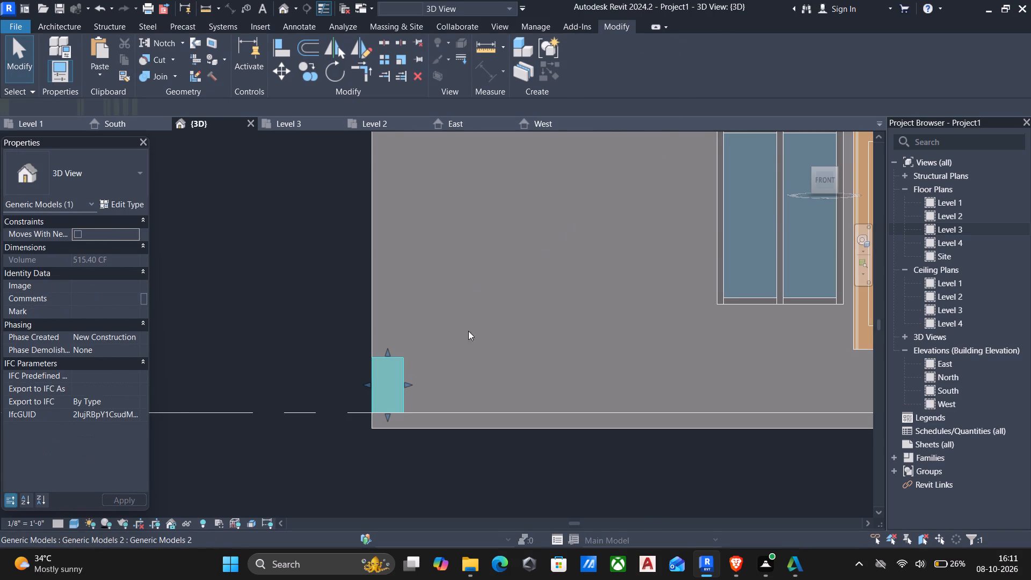
pyautogui.scroll(-6, 538, 294)
pyautogui.keyDown('shift'); pyautogui.moveTo(535, 294); pyautogui.dragTo(502, 339, button='middle'); pyautogui.keyUp('shift')
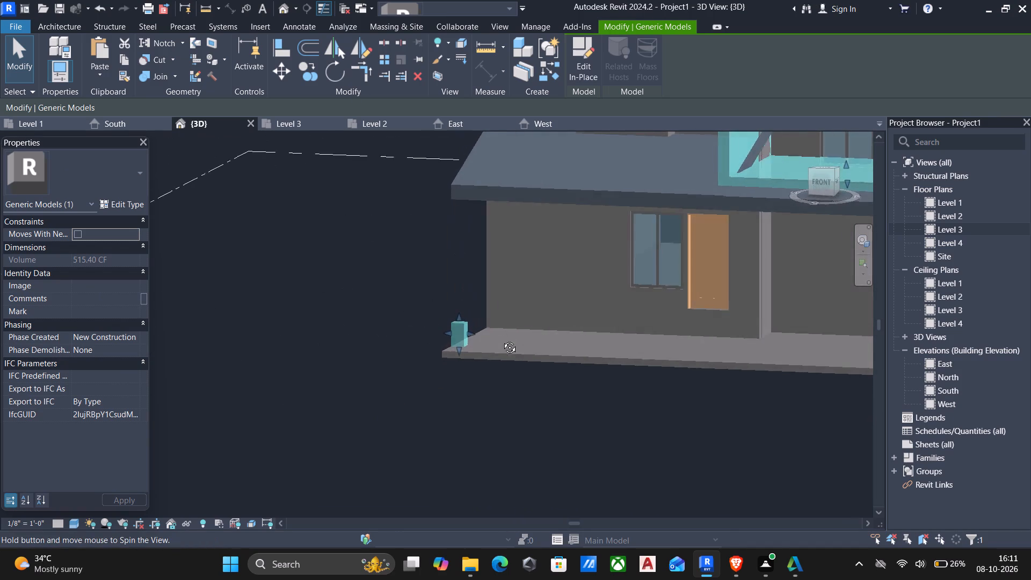
pyautogui.keyDown('shift'); pyautogui.moveTo(502, 339); pyautogui.dragTo(502, 354, button='middle'); pyautogui.keyUp('shift')
pyautogui.click(589, 55)
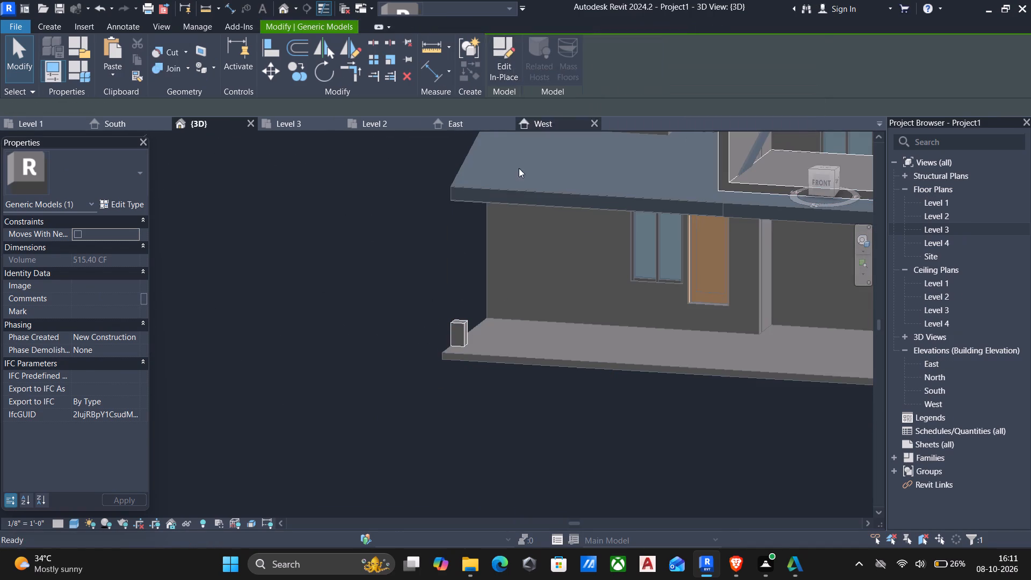
pyautogui.scroll(4, 446, 293)
pyautogui.scroll(4, 464, 334)
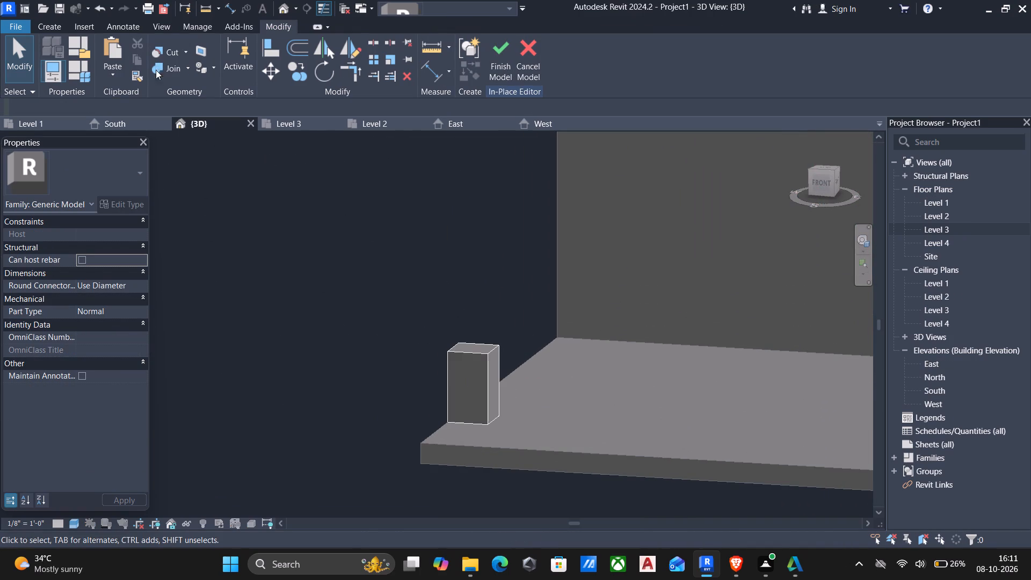
pyautogui.click(47, 23)
pyautogui.click(113, 53)
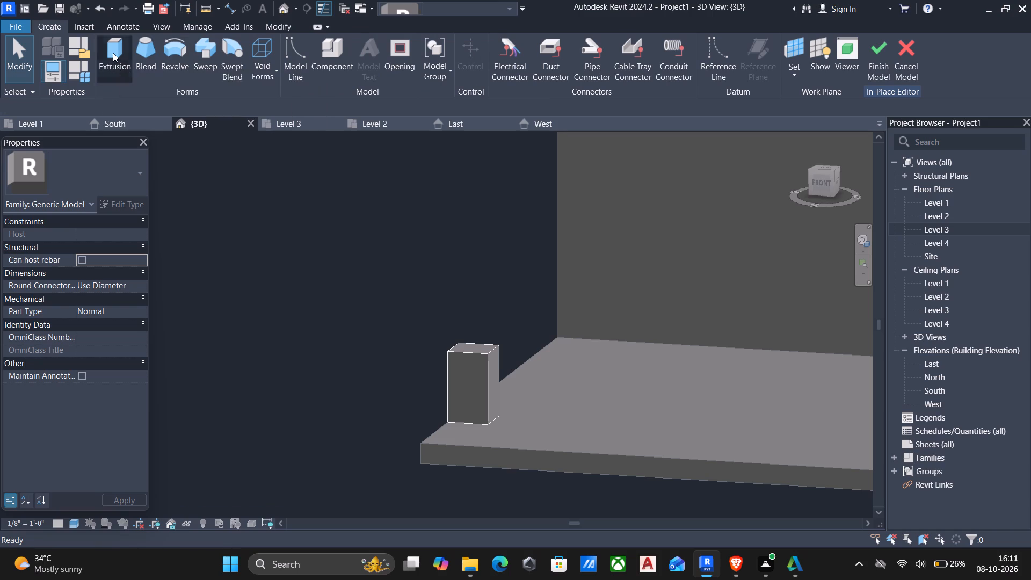
pyautogui.click(613, 68)
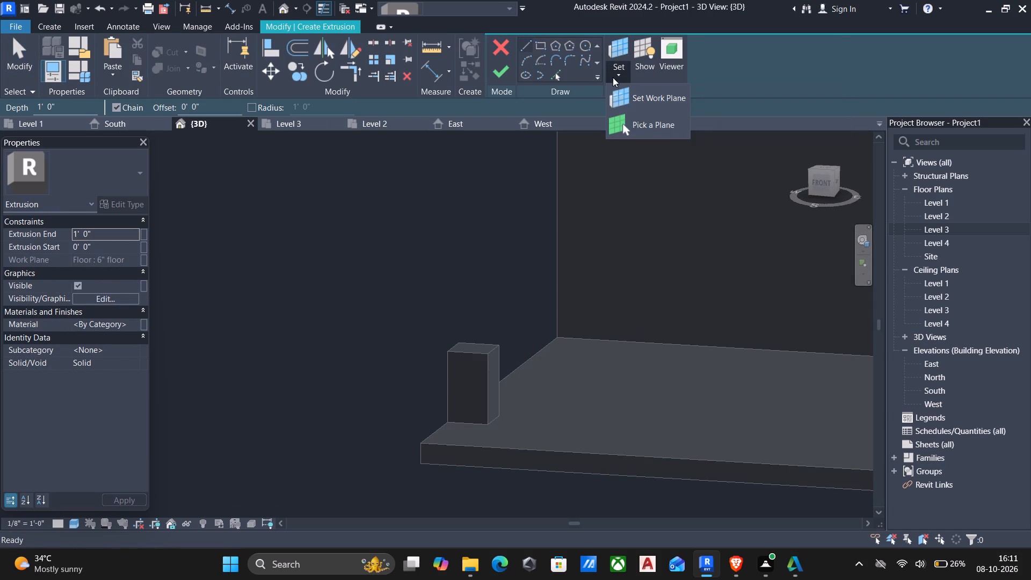
pyautogui.click(635, 123)
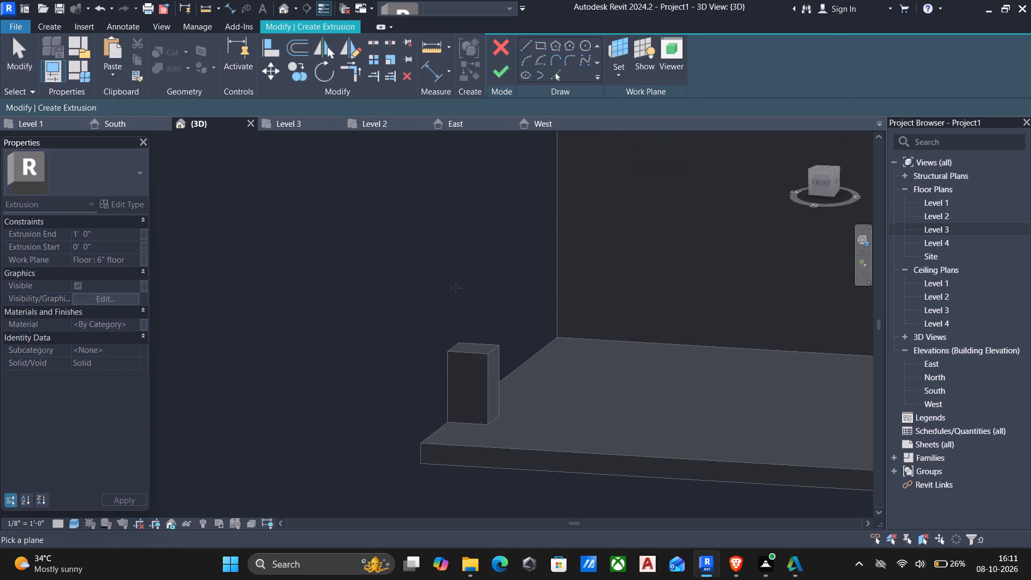
pyautogui.click(461, 345)
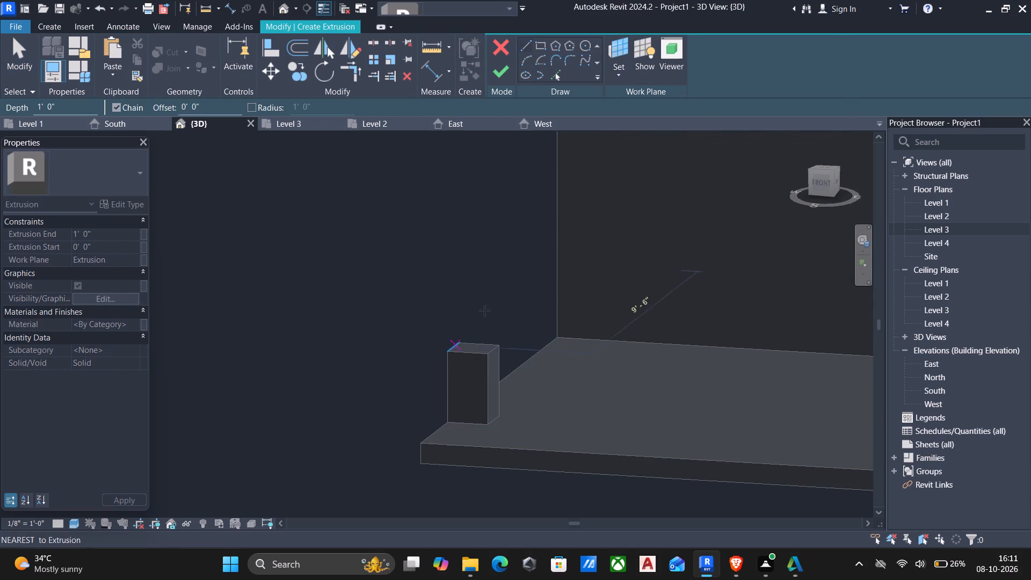
# Sketch a rectangle offset 1" outward around the corner block's top face and finish it as a 1' deep extrusion.
pyautogui.click(541, 41)
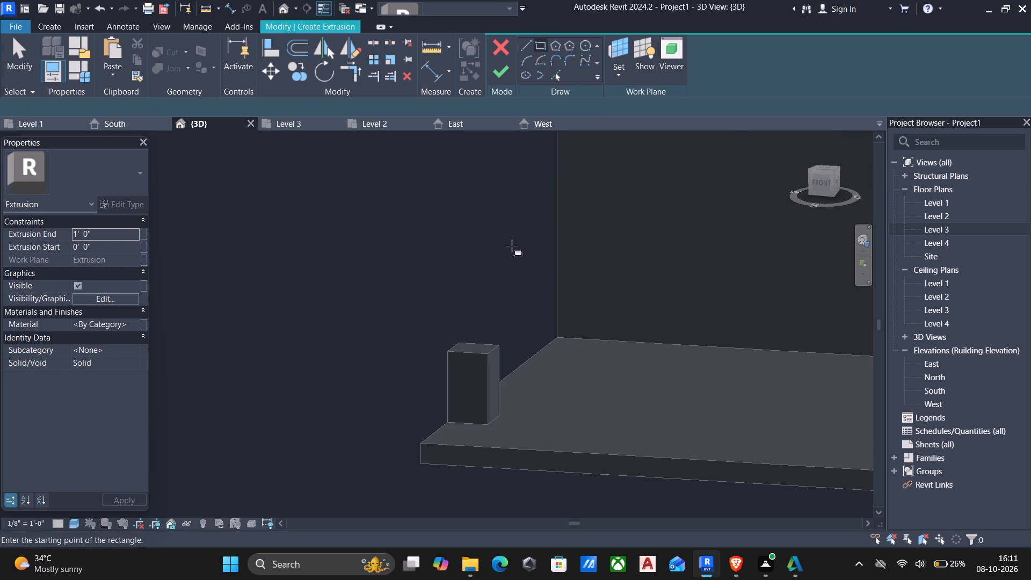
pyautogui.scroll(4, 445, 352)
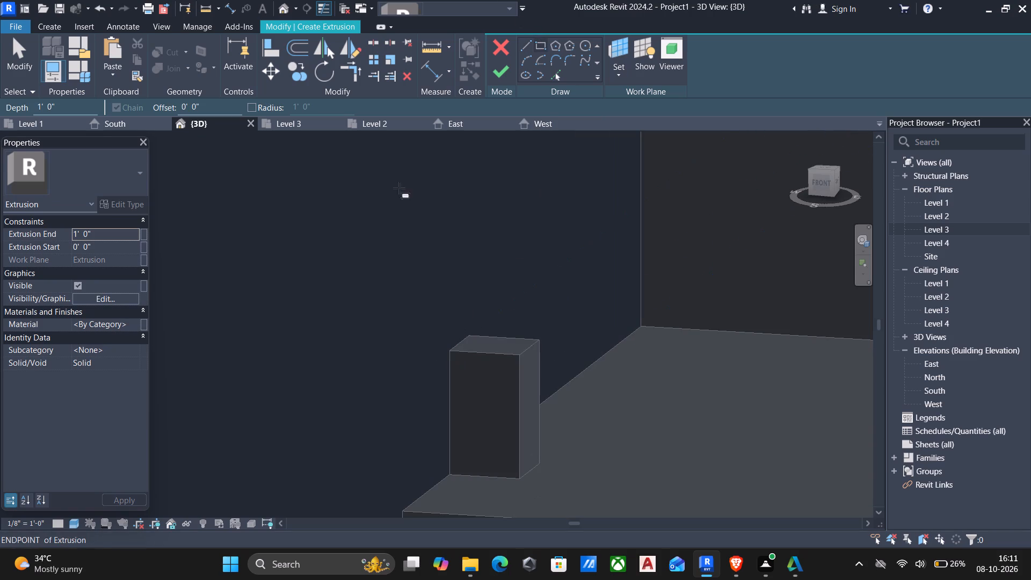
pyautogui.moveTo(222, 107); pyautogui.dragTo(92, 108)
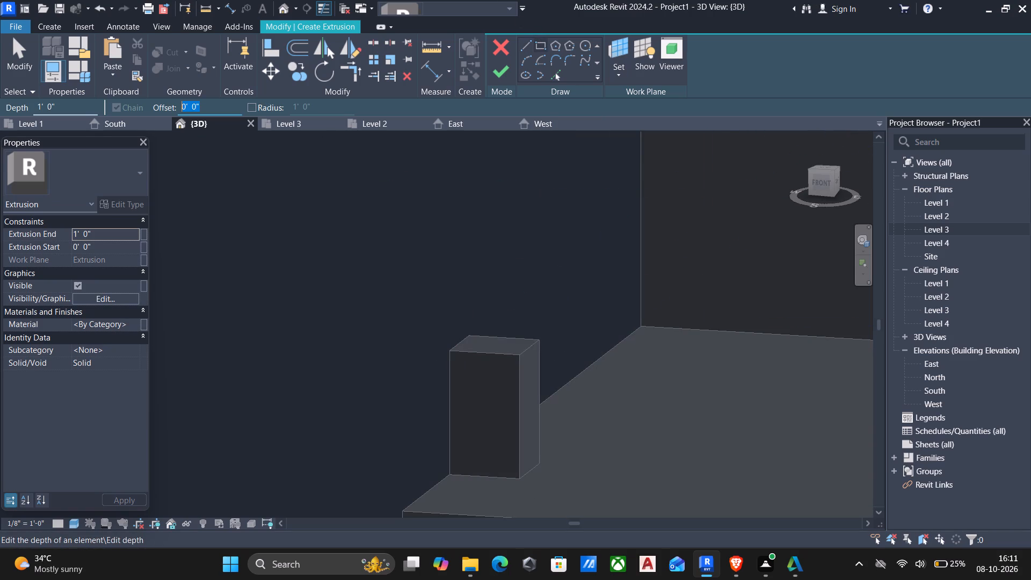
pyautogui.write('1"')
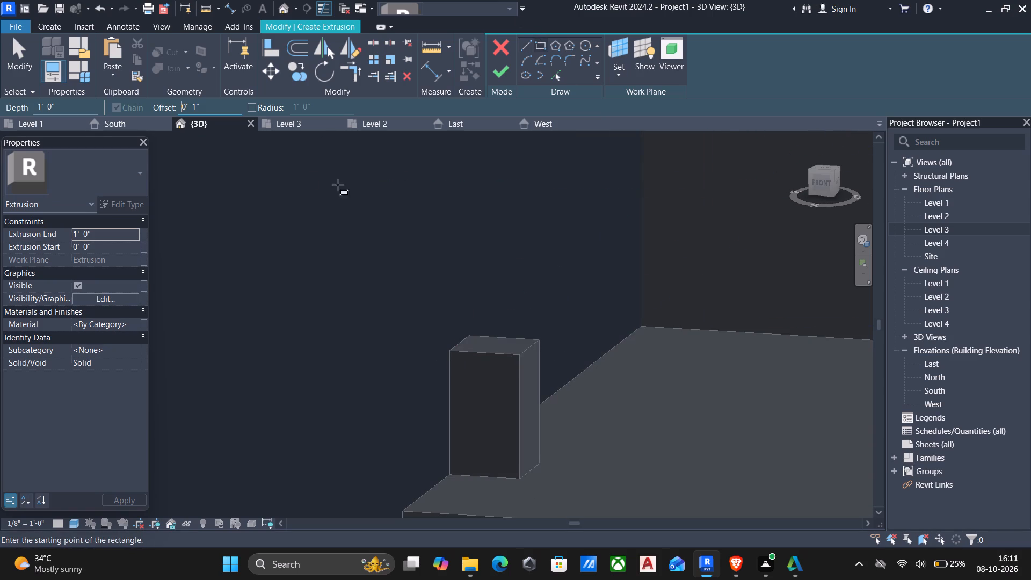
pyautogui.click(452, 351)
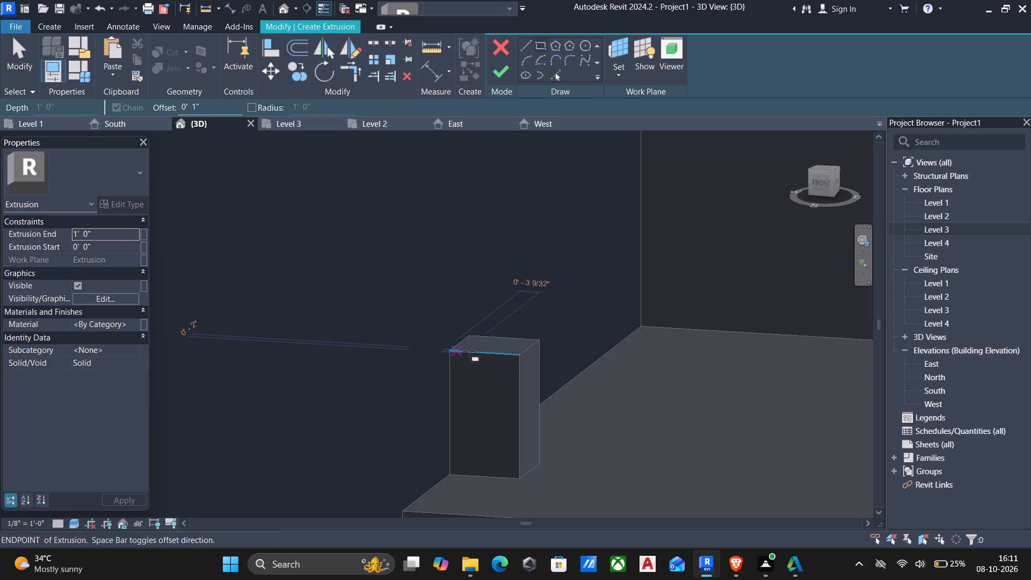
pyautogui.scroll(11, 532, 343)
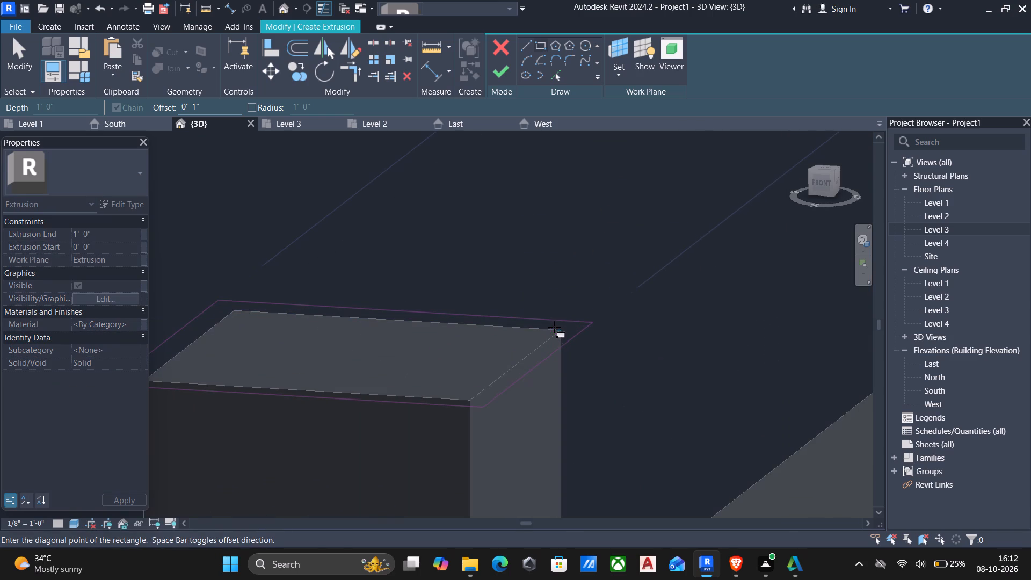
pyautogui.scroll(7, 559, 331)
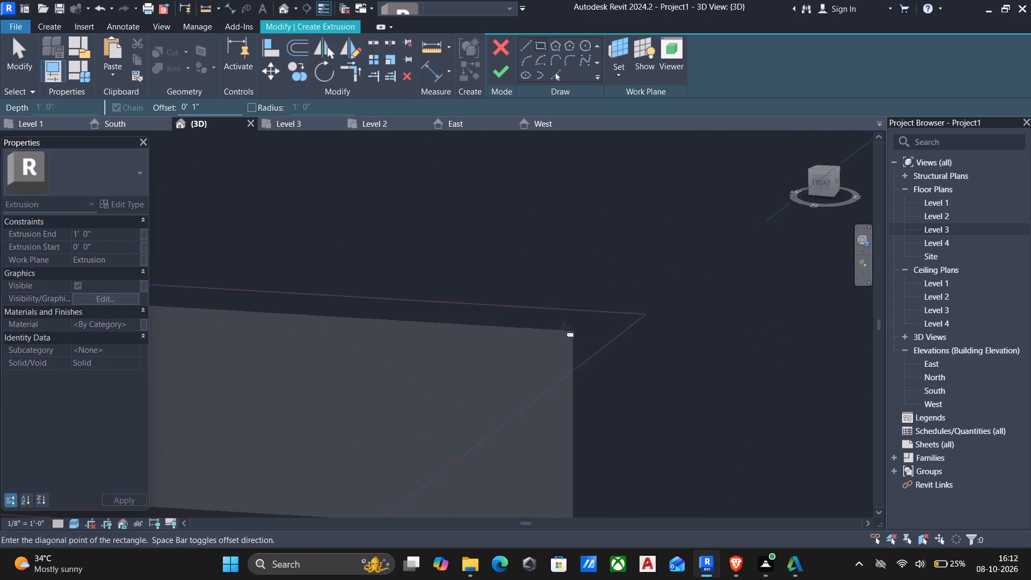
pyautogui.click(576, 332)
pyautogui.scroll(-2, 576, 332)
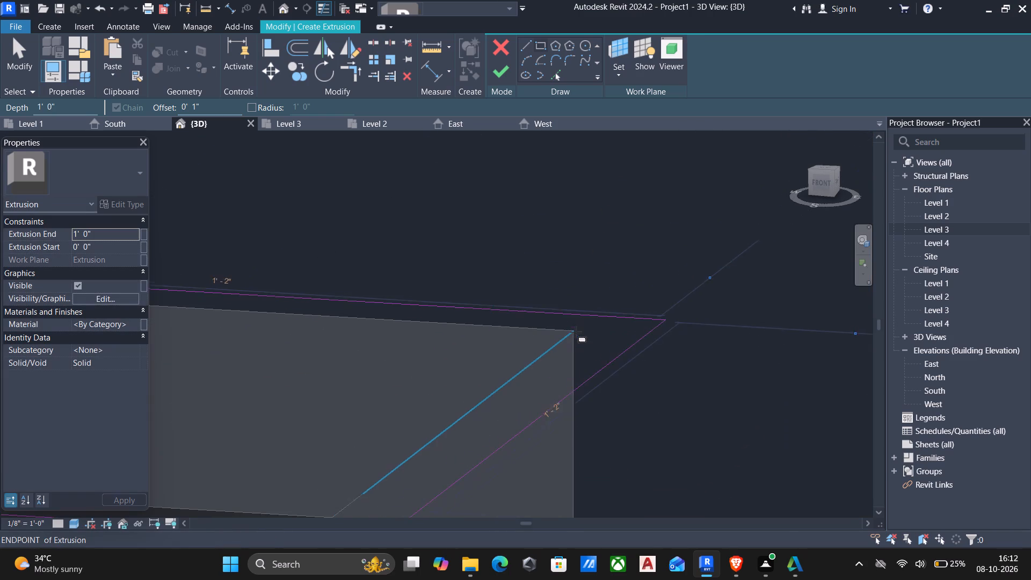
pyautogui.scroll(-9, 576, 332)
pyautogui.press('Escape')
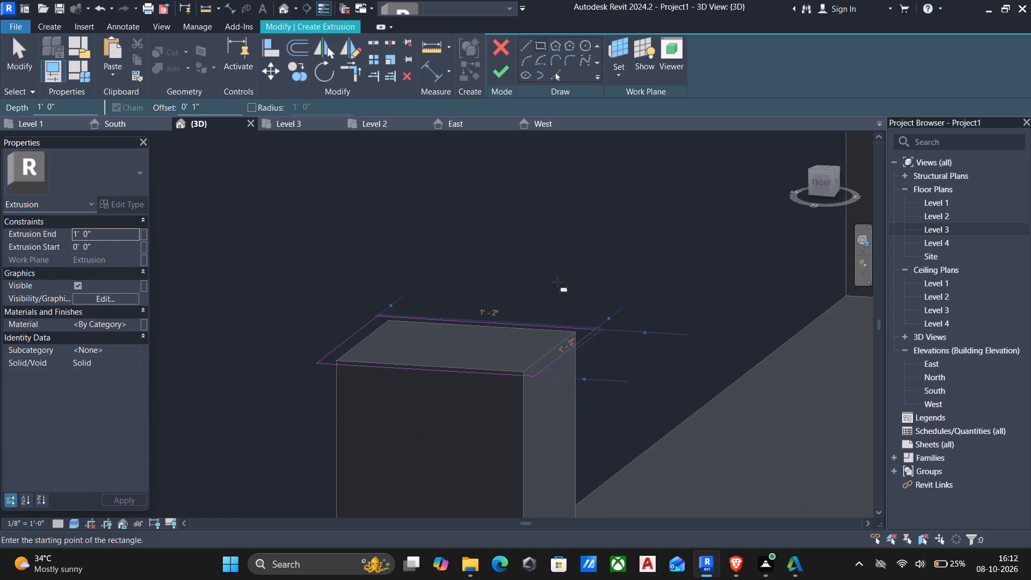
pyautogui.click(497, 69)
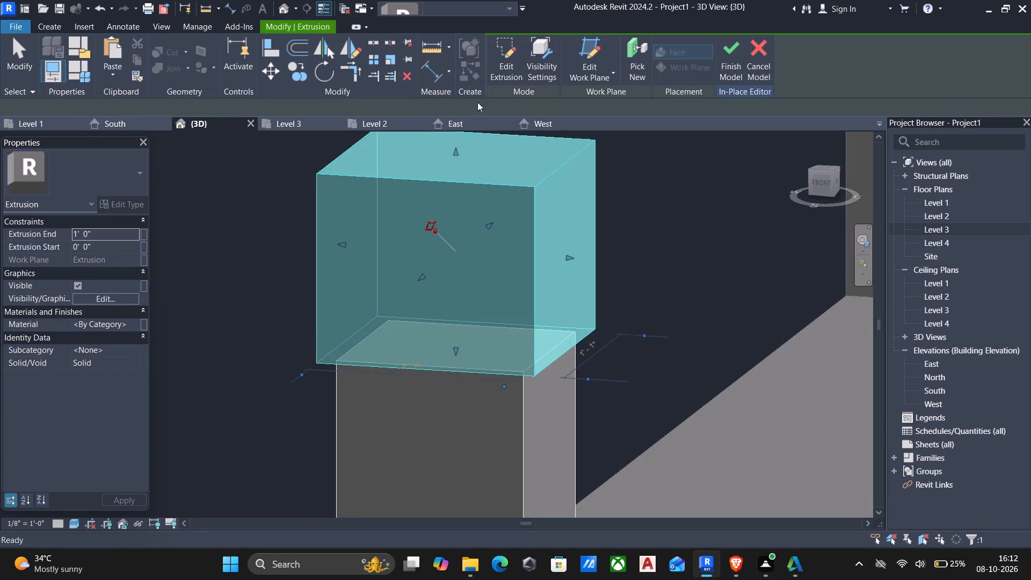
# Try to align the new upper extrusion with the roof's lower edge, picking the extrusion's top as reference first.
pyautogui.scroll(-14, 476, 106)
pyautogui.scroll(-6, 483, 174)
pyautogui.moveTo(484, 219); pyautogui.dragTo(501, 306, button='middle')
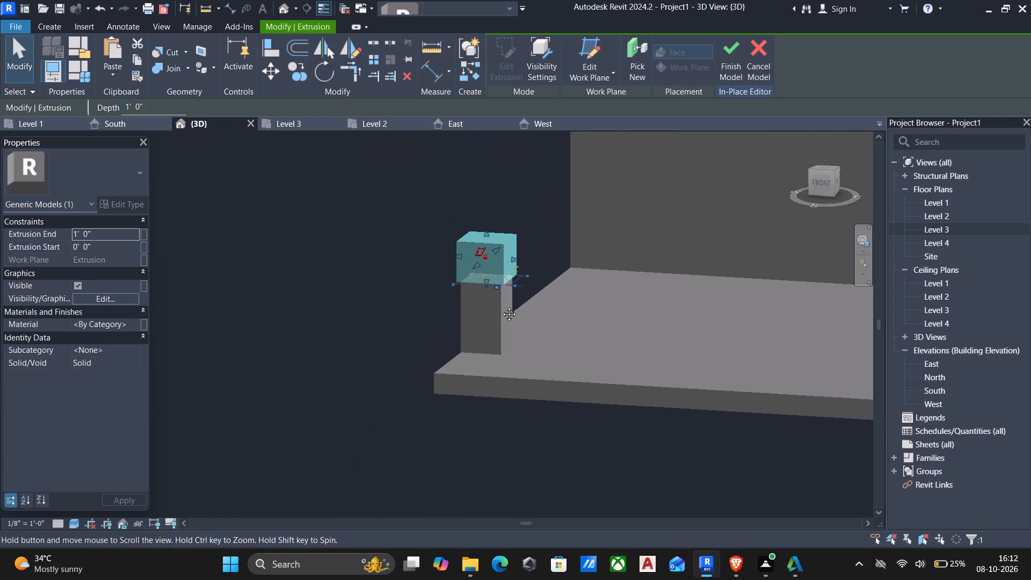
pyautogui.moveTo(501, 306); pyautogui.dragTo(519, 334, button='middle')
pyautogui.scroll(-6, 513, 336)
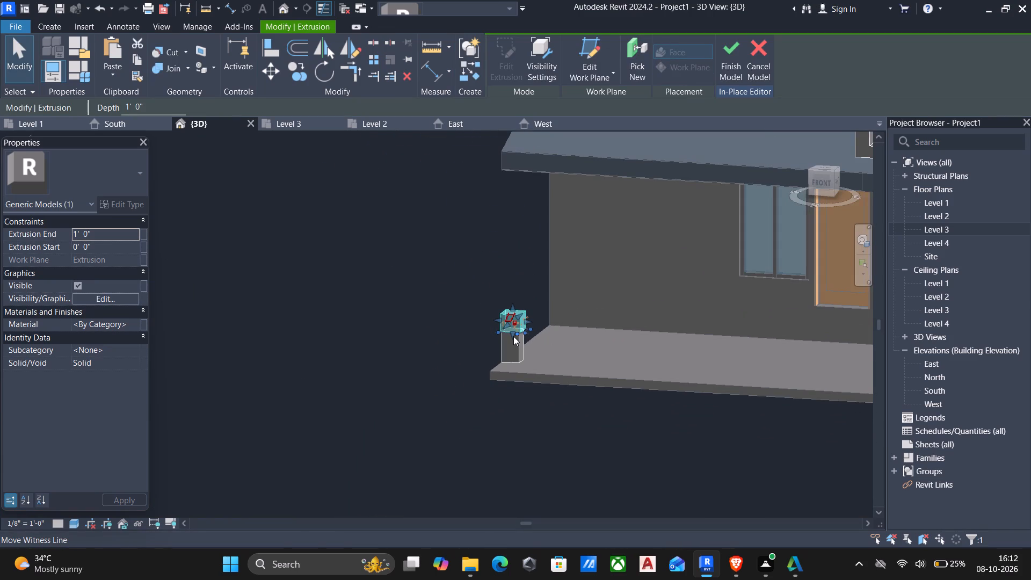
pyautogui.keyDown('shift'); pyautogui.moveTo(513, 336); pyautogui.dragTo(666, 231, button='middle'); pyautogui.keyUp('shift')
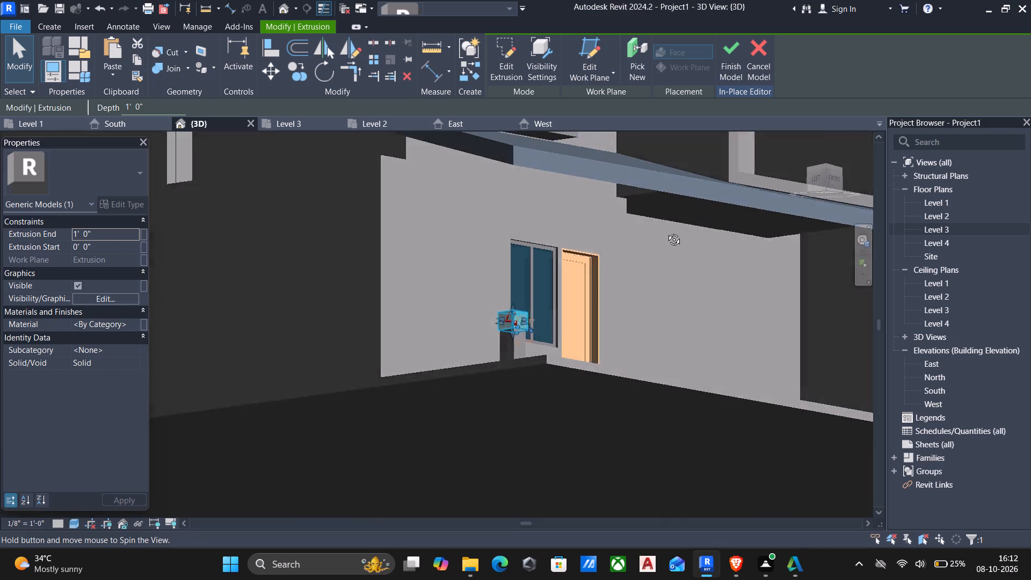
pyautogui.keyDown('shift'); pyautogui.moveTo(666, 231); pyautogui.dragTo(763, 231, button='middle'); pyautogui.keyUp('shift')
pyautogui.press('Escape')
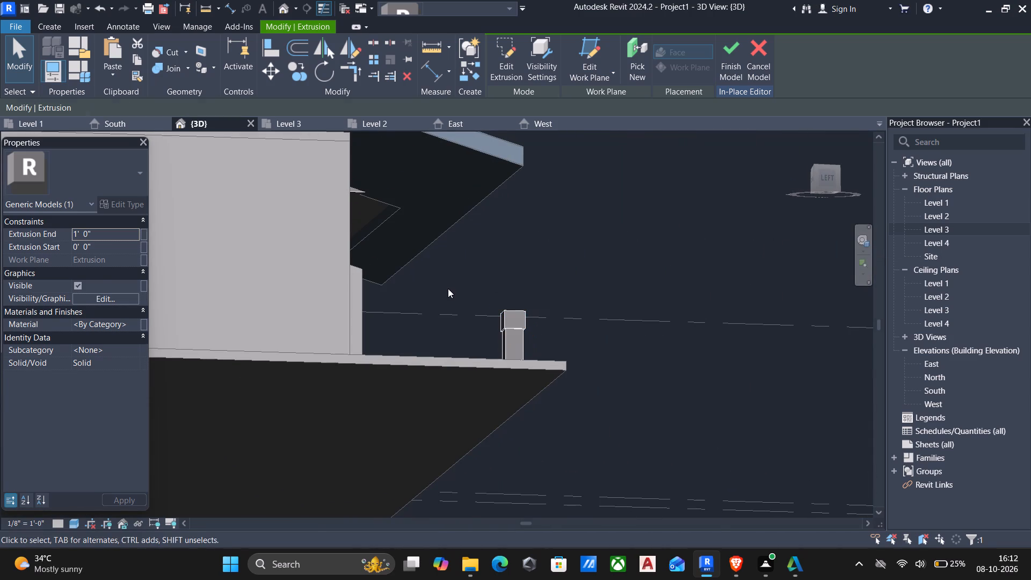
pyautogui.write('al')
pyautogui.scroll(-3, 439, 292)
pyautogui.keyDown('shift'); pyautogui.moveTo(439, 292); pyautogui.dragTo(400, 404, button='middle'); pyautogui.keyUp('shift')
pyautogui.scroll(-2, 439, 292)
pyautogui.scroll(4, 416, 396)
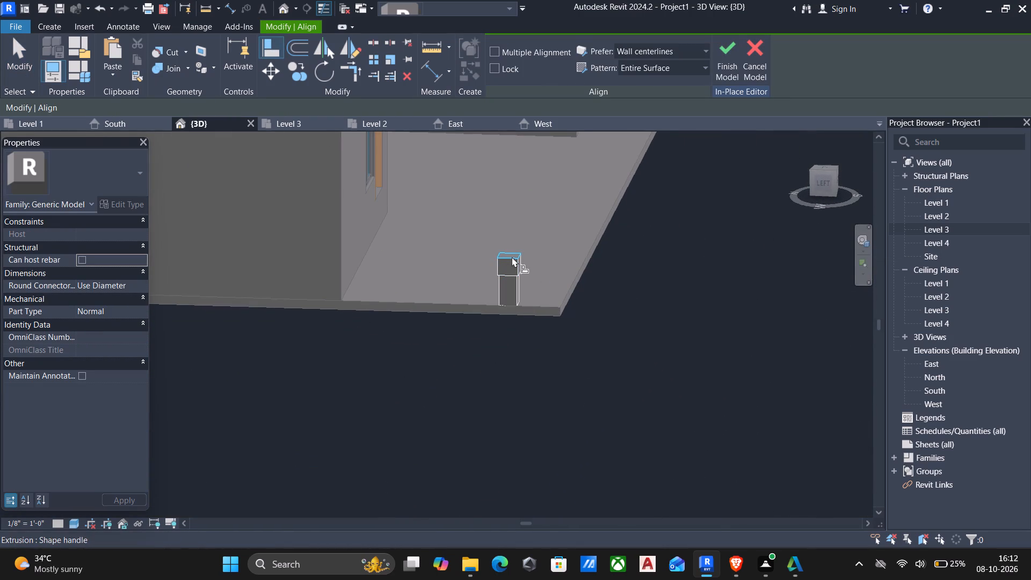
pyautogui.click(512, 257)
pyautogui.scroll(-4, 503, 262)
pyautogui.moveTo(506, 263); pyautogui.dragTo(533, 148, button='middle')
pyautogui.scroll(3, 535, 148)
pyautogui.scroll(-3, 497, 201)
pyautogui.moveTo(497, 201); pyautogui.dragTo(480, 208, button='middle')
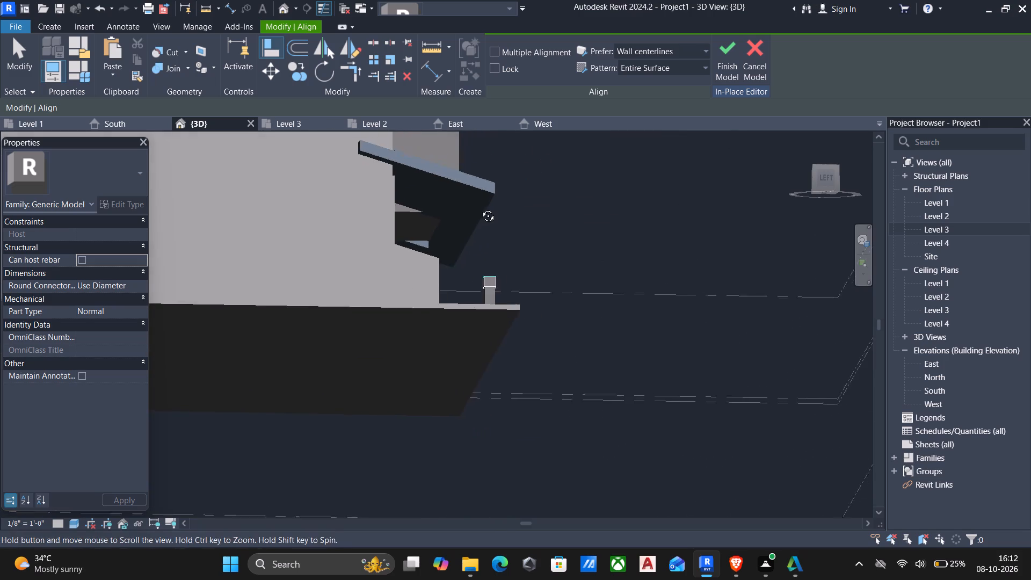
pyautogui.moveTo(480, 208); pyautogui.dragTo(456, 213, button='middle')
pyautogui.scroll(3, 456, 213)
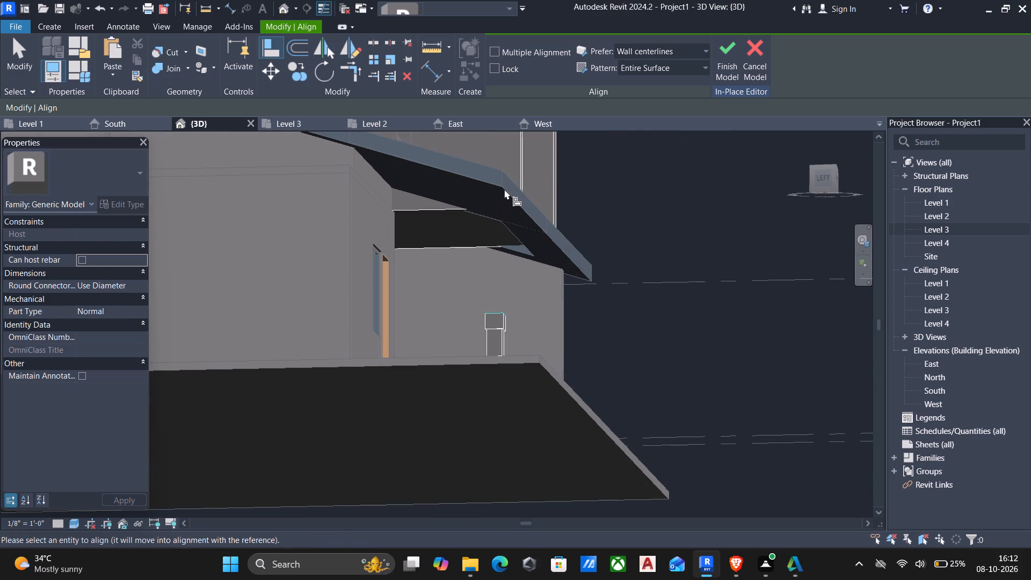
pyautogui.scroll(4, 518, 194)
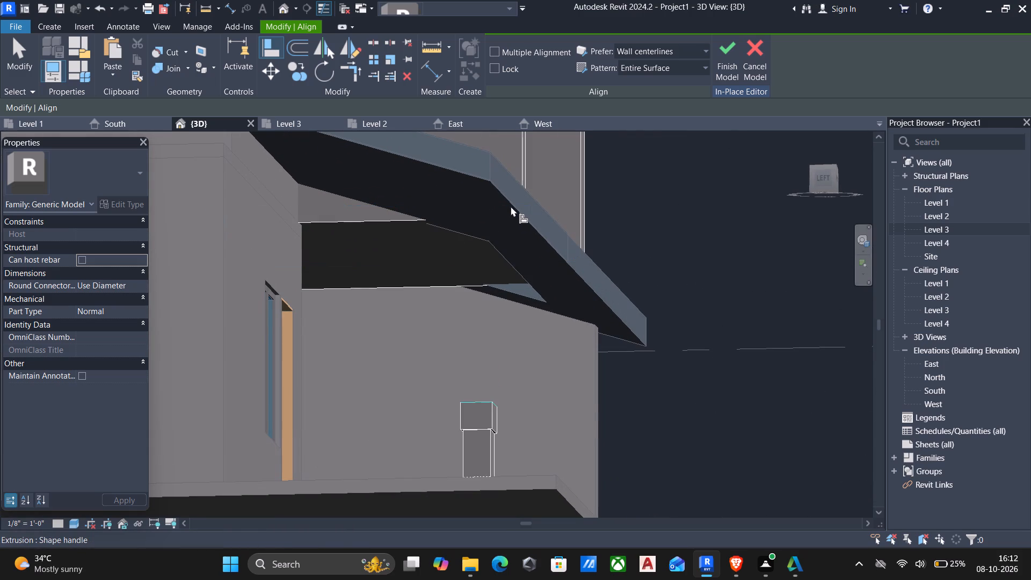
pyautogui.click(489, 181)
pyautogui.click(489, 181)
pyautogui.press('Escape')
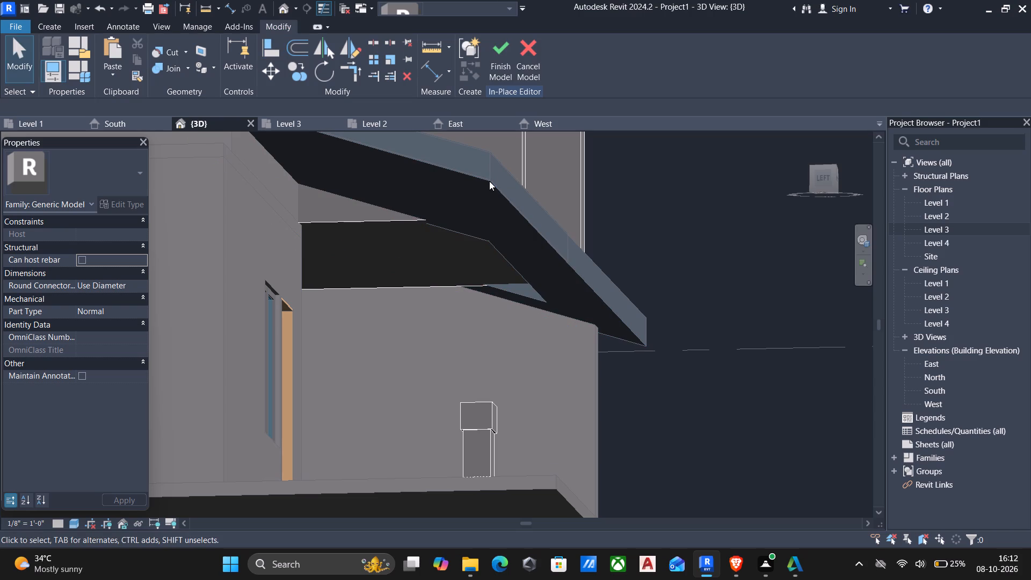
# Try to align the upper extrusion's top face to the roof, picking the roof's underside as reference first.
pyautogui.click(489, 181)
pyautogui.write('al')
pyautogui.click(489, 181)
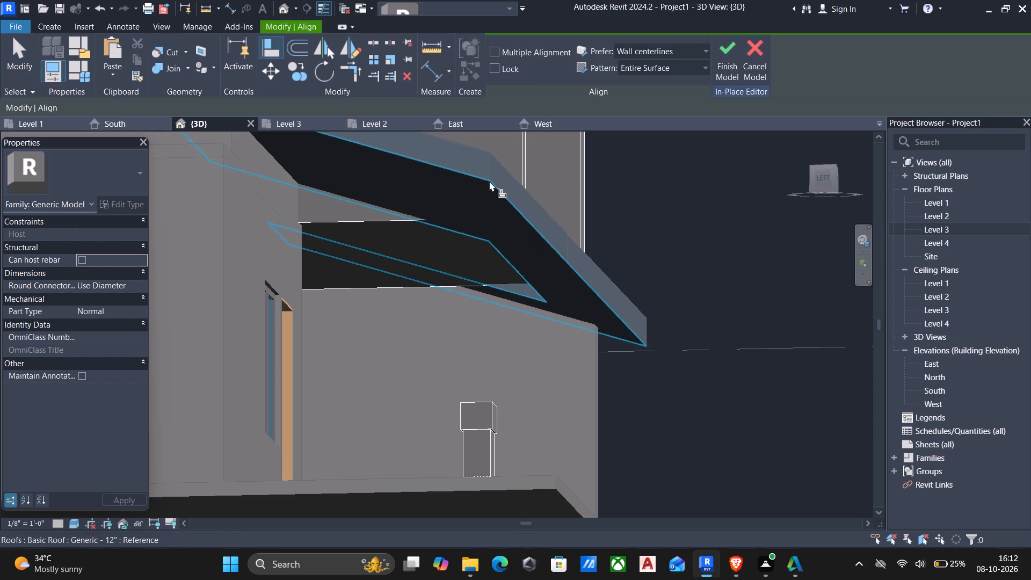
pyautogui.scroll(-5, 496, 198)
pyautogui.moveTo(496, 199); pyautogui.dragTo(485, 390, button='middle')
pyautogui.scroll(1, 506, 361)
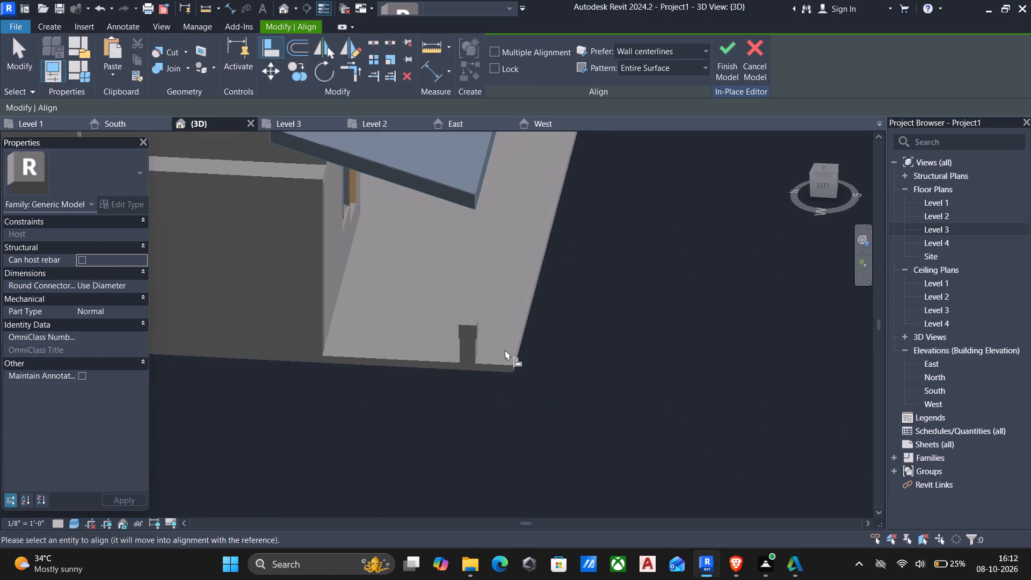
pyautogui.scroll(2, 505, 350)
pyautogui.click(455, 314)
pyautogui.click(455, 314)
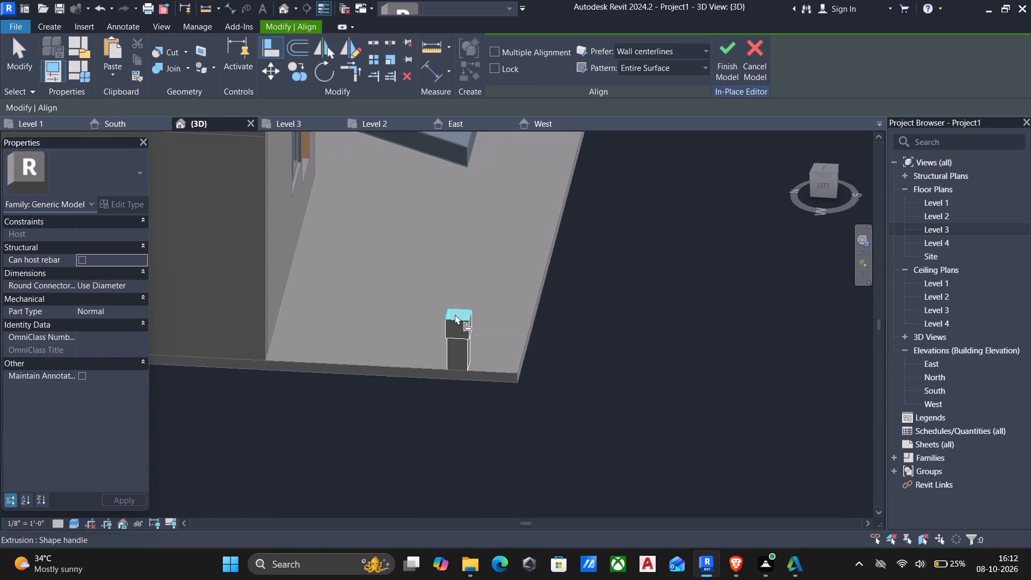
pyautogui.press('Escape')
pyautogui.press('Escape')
# Stretch the upper extrusion's top face upward to the sloping roof, to a depth of about 9'-2 1/2".
pyautogui.click(459, 311)
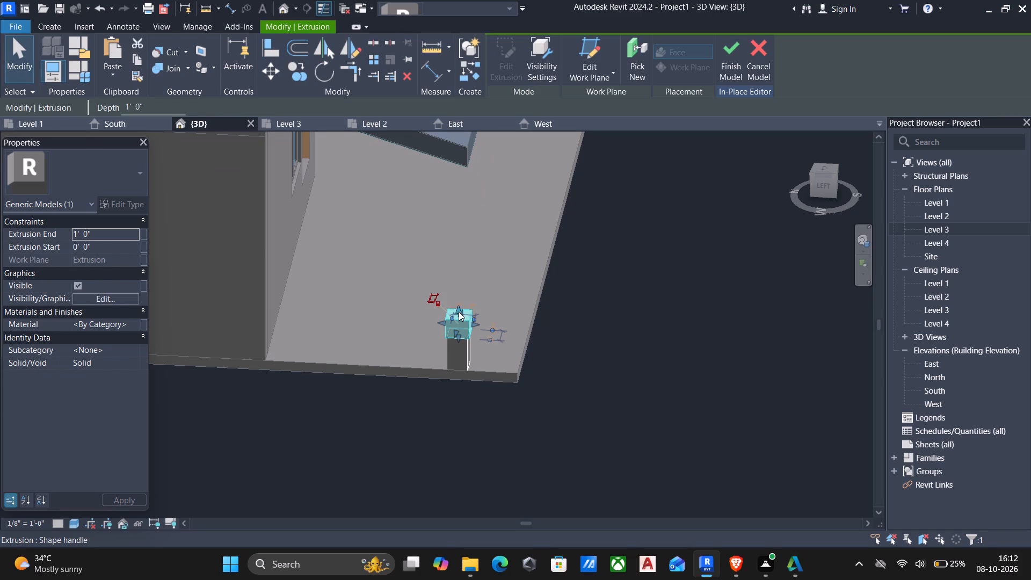
pyautogui.moveTo(457, 303); pyautogui.dragTo(441, 157)
pyautogui.scroll(-4, 459, 191)
pyautogui.keyDown('shift'); pyautogui.moveTo(456, 200); pyautogui.dragTo(475, 136, button='middle'); pyautogui.keyUp('shift')
pyautogui.keyDown('shift'); pyautogui.moveTo(482, 281); pyautogui.dragTo(463, 213, button='middle'); pyautogui.keyUp('shift')
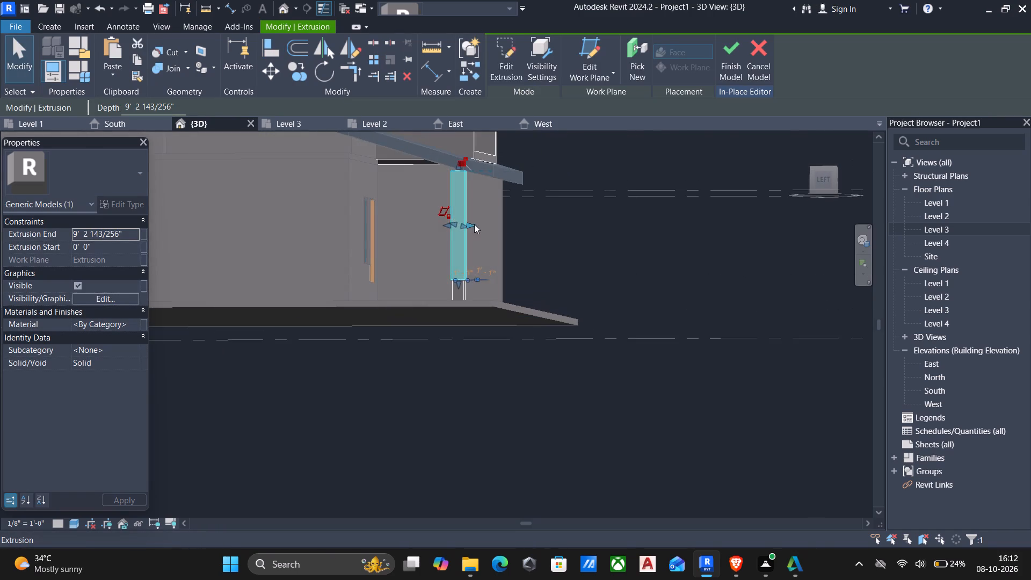
pyautogui.moveTo(475, 226); pyautogui.dragTo(495, 221, button='middle')
pyautogui.scroll(5, 495, 221)
pyautogui.press('Escape')
# Select both the base block and the tall post extrusion and nudge them three increments toward the house wall.
pyautogui.scroll(-4, 468, 238)
pyautogui.moveTo(463, 243); pyautogui.dragTo(461, 292, button='middle')
pyautogui.scroll(1, 461, 292)
pyautogui.click(441, 364)
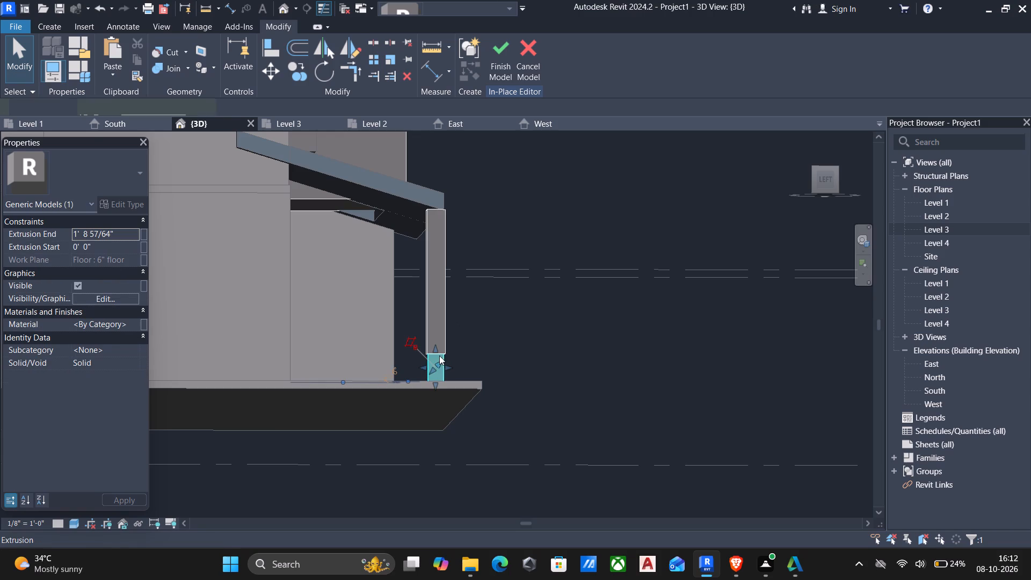
pyautogui.keyDown('ctrl'); pyautogui.click(429, 325); pyautogui.keyUp('ctrl')
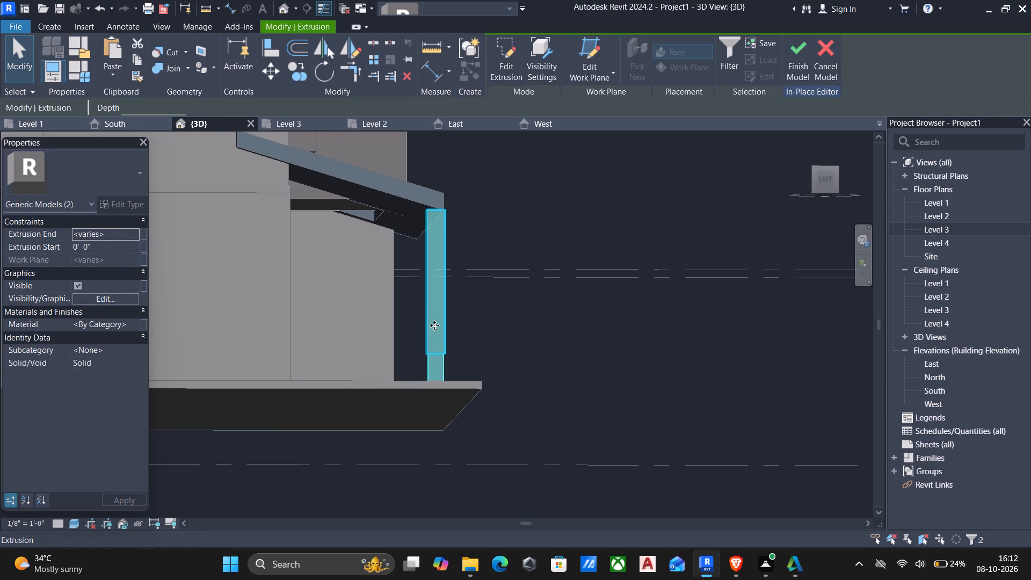
pyautogui.press('Left')
pyautogui.press('Left')
pyautogui.press('Left')
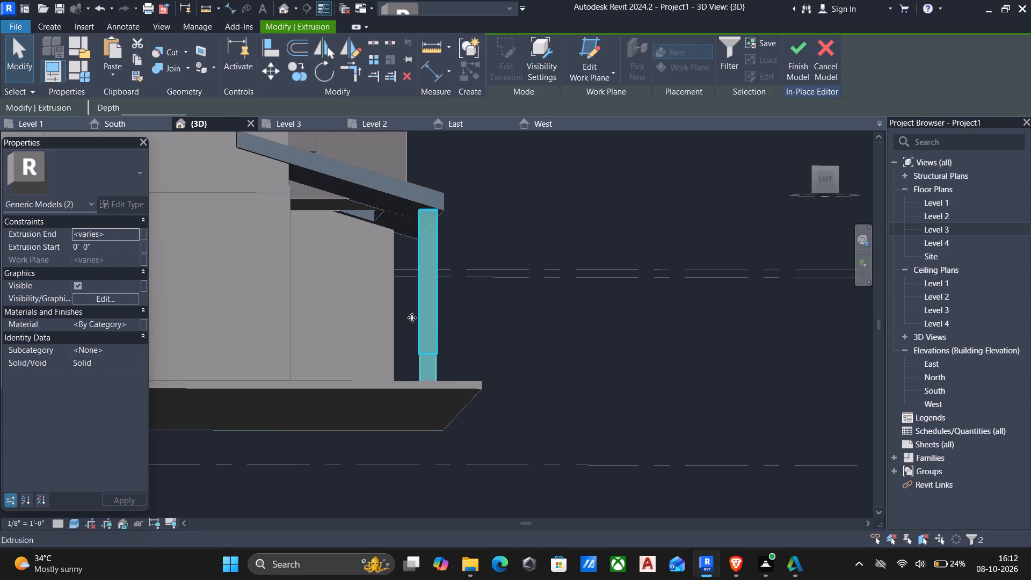
# Stretch the tall post extrusion's top face up into the roof edge, to a depth of about 10'-0 3/4".
pyautogui.press('Escape')
pyautogui.click(426, 236)
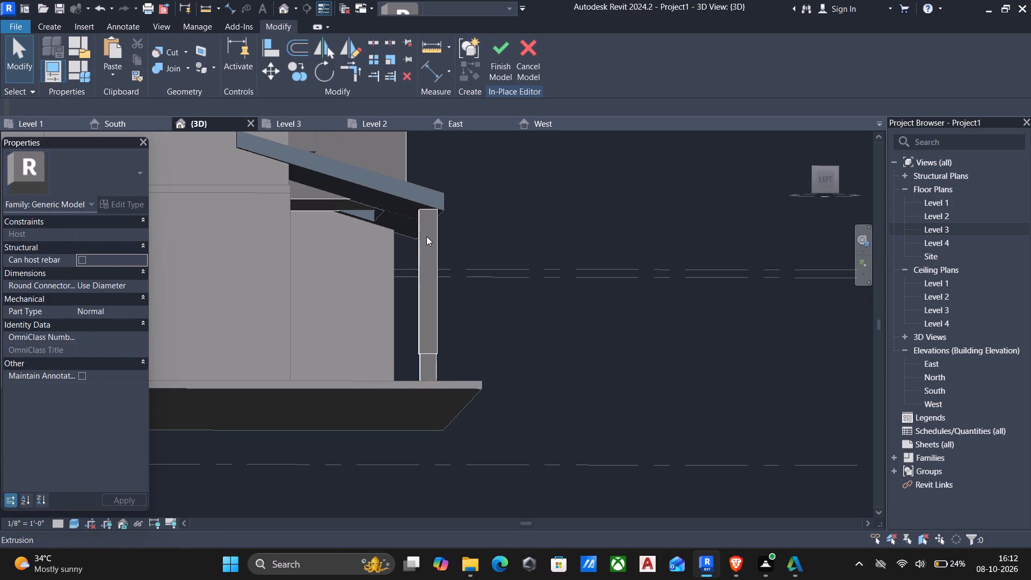
pyautogui.scroll(-2, 426, 236)
pyautogui.moveTo(427, 243); pyautogui.dragTo(441, 313, button='middle')
pyautogui.scroll(1, 445, 266)
pyautogui.keyDown('shift'); pyautogui.moveTo(445, 266); pyautogui.dragTo(530, 232, button='middle'); pyautogui.keyUp('shift')
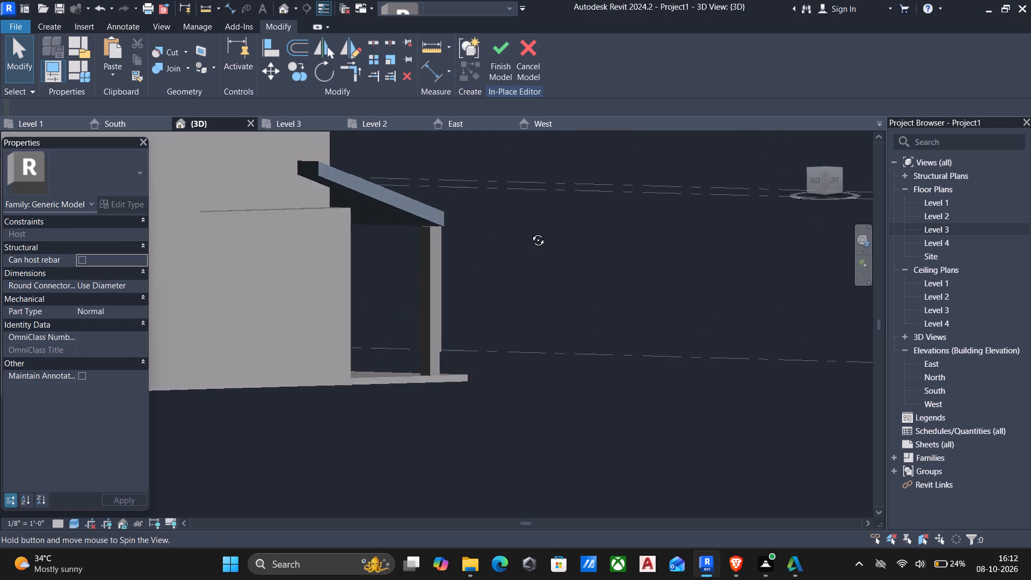
pyautogui.keyDown('shift'); pyautogui.moveTo(530, 232); pyautogui.dragTo(530, 233, button='middle'); pyautogui.keyUp('shift')
pyautogui.scroll(3, 492, 234)
pyautogui.click(410, 240)
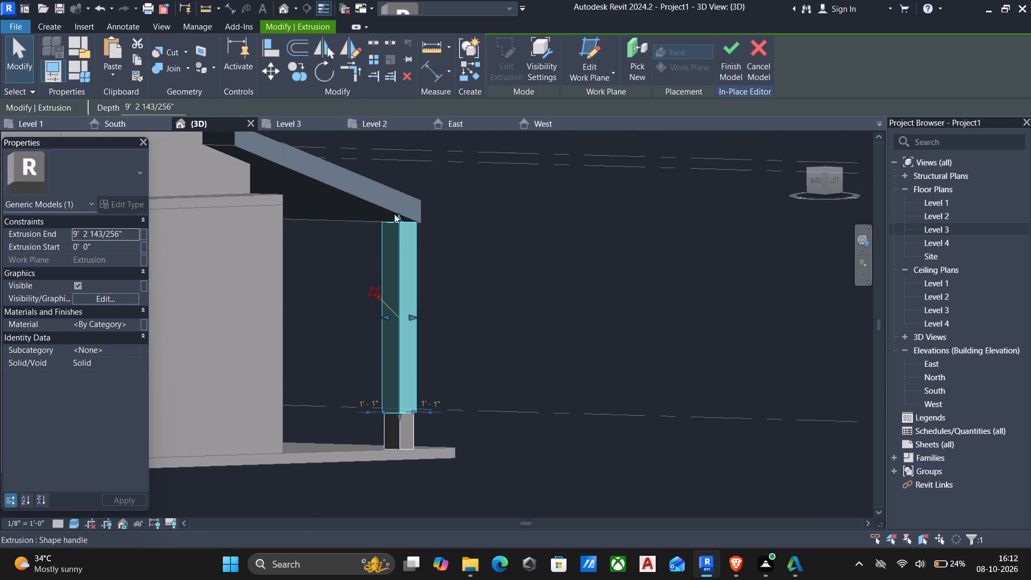
pyautogui.moveTo(400, 220); pyautogui.dragTo(398, 208)
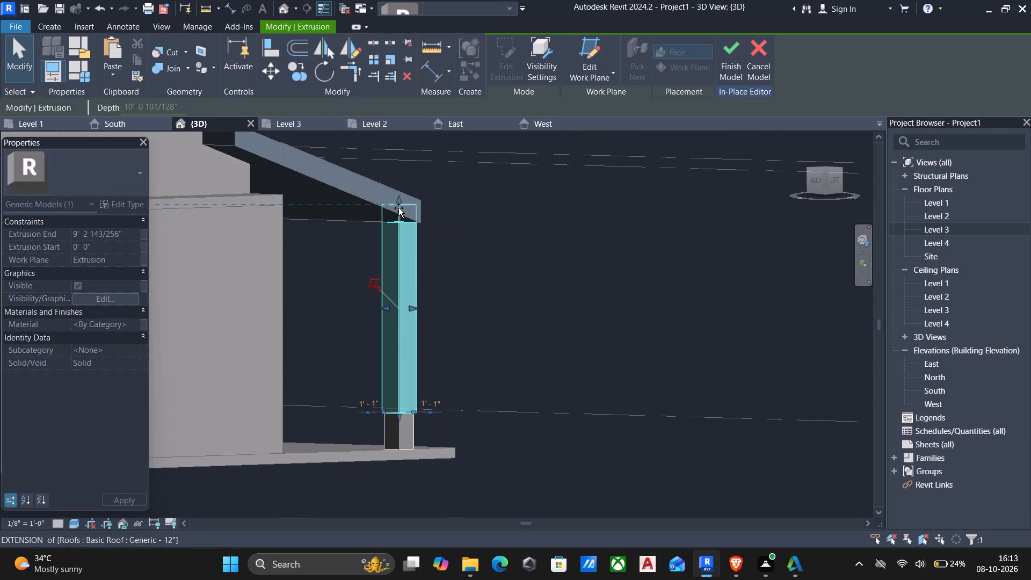
pyautogui.moveTo(398, 208); pyautogui.dragTo(397, 208)
pyautogui.press('Escape')
# Select both the base block and the tall post extrusion and nudge them two increments along the facade toward the door.
pyautogui.scroll(-4, 406, 215)
pyautogui.keyDown('shift'); pyautogui.moveTo(417, 227); pyautogui.dragTo(309, 264, button='middle'); pyautogui.keyUp('shift')
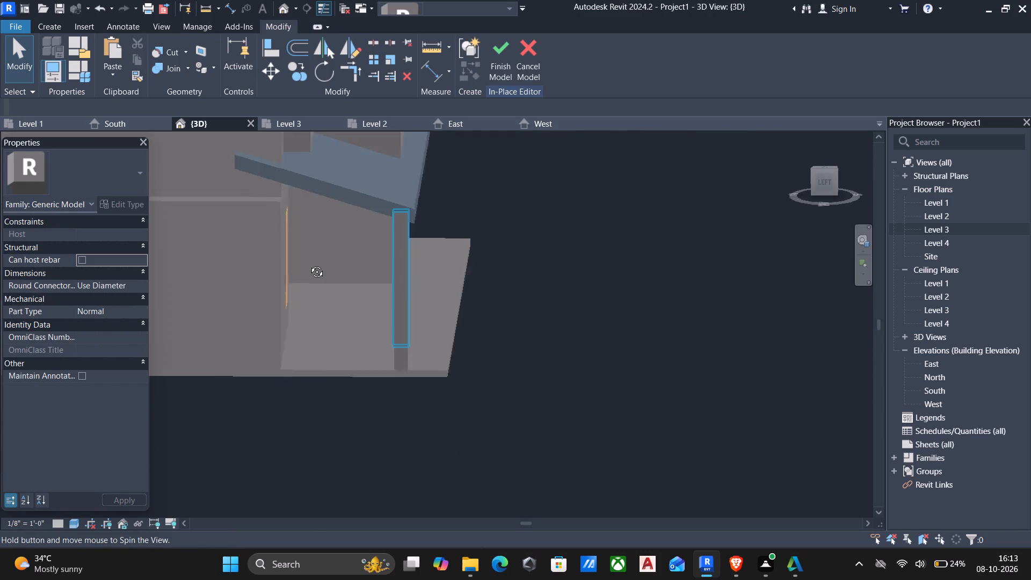
pyautogui.keyDown('shift'); pyautogui.moveTo(309, 264); pyautogui.dragTo(140, 235, button='middle'); pyautogui.keyUp('shift')
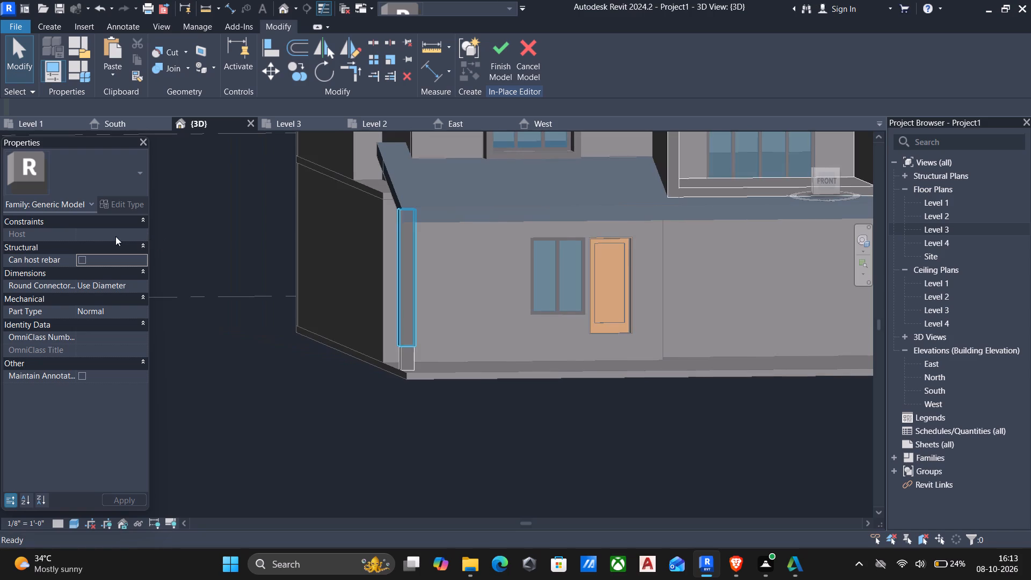
pyautogui.scroll(-1, 315, 278)
pyautogui.keyDown('shift'); pyautogui.moveTo(315, 278); pyautogui.dragTo(275, 294, button='middle'); pyautogui.keyUp('shift')
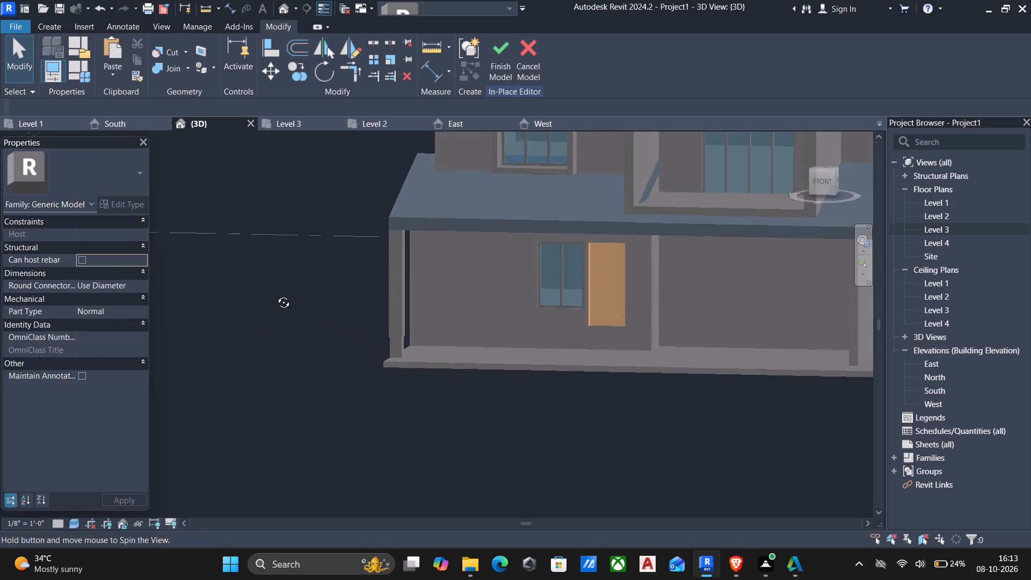
pyautogui.keyDown('shift'); pyautogui.moveTo(275, 294); pyautogui.dragTo(275, 296, button='middle'); pyautogui.keyUp('shift')
pyautogui.scroll(4, 493, 335)
pyautogui.click(337, 356)
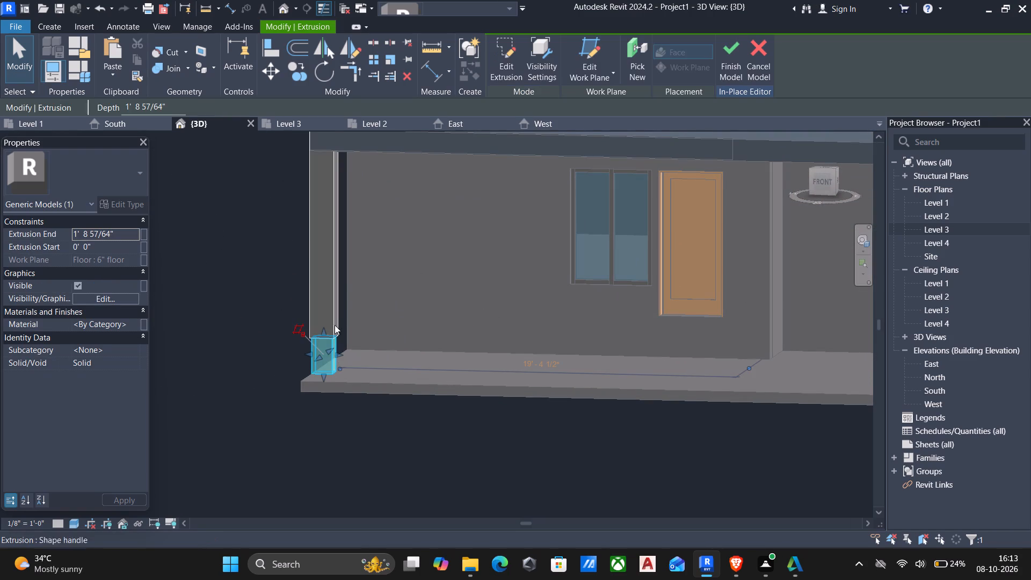
pyautogui.keyDown('ctrl'); pyautogui.click(339, 320); pyautogui.keyUp('ctrl')
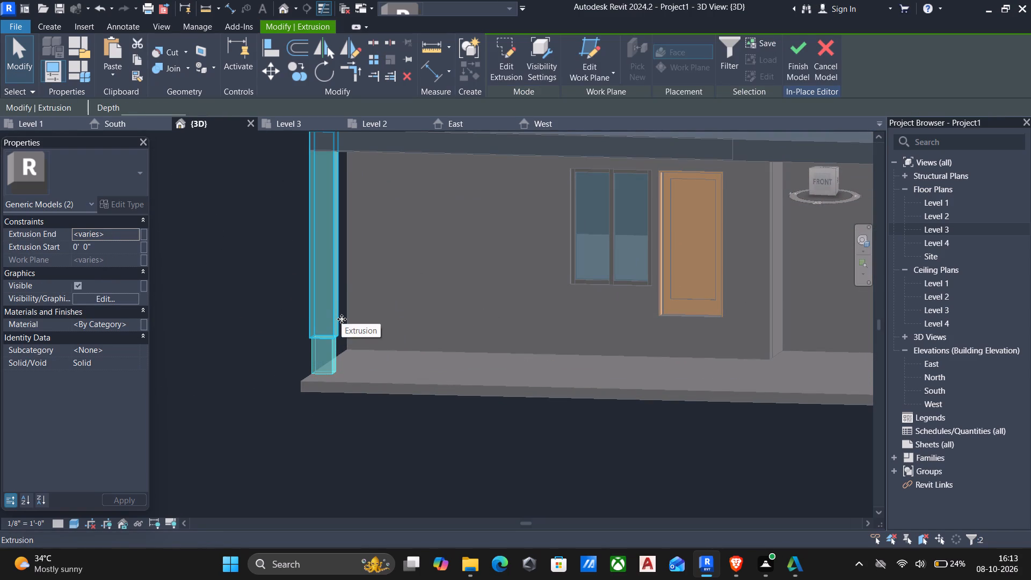
pyautogui.press('Right')
pyautogui.press('Right')
pyautogui.scroll(-5, 342, 328)
pyautogui.moveTo(341, 335); pyautogui.dragTo(345, 360, button='middle')
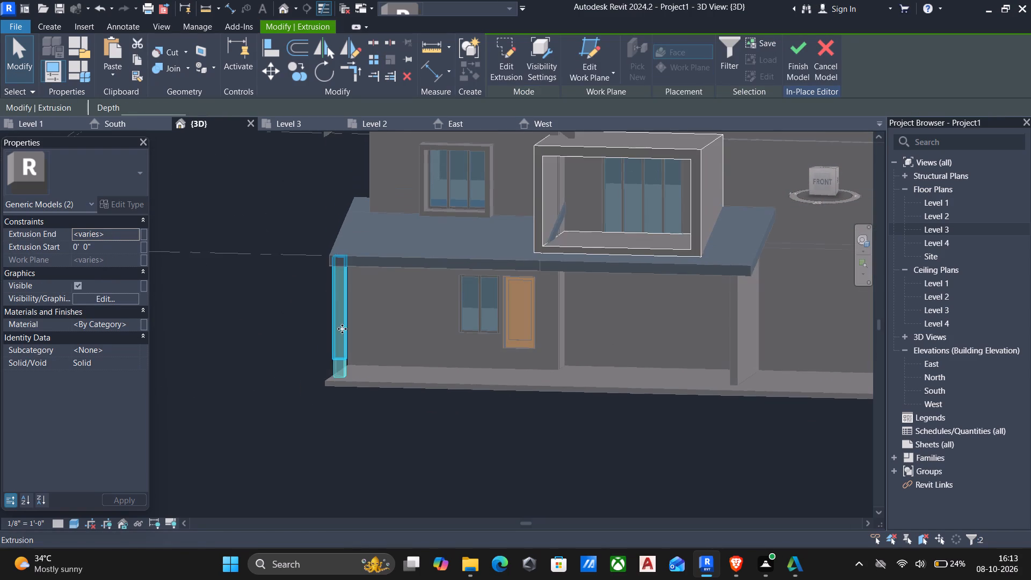
pyautogui.scroll(5, 318, 247)
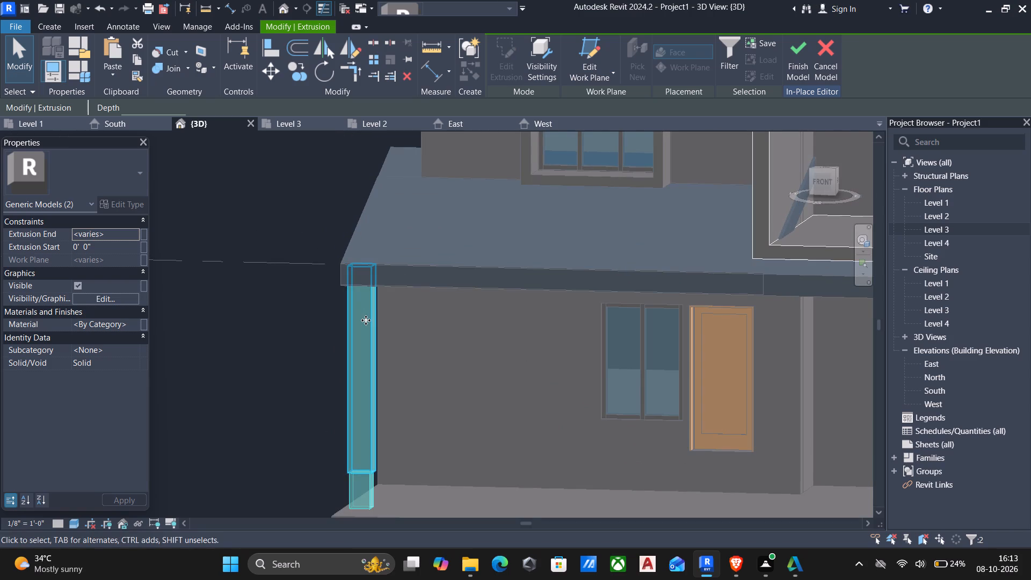
pyautogui.press('Escape')
# Start a new extrusion and set its work plane to the face of the 9" wall holding the window and door.
pyautogui.scroll(-3, 379, 313)
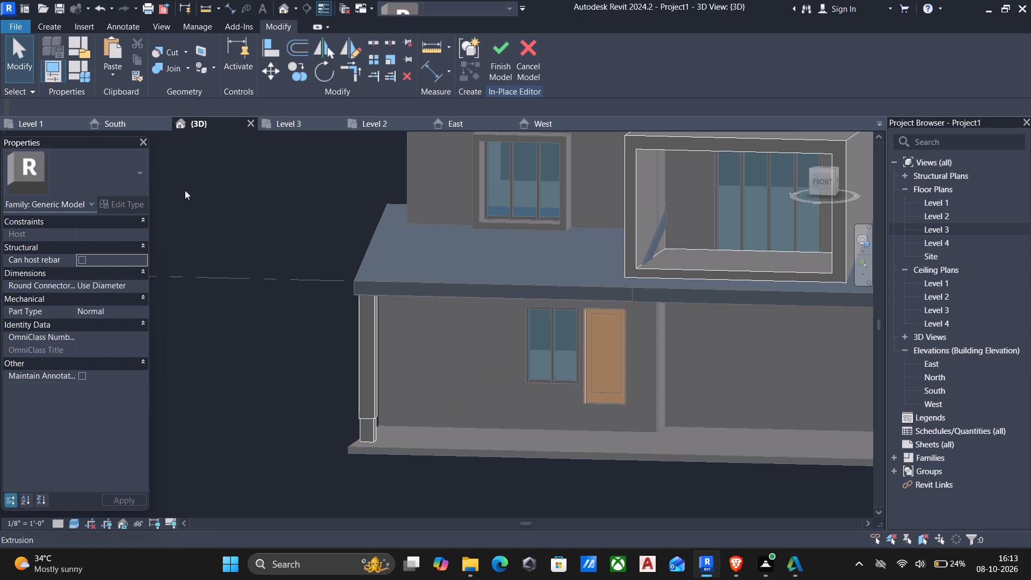
pyautogui.click(48, 24)
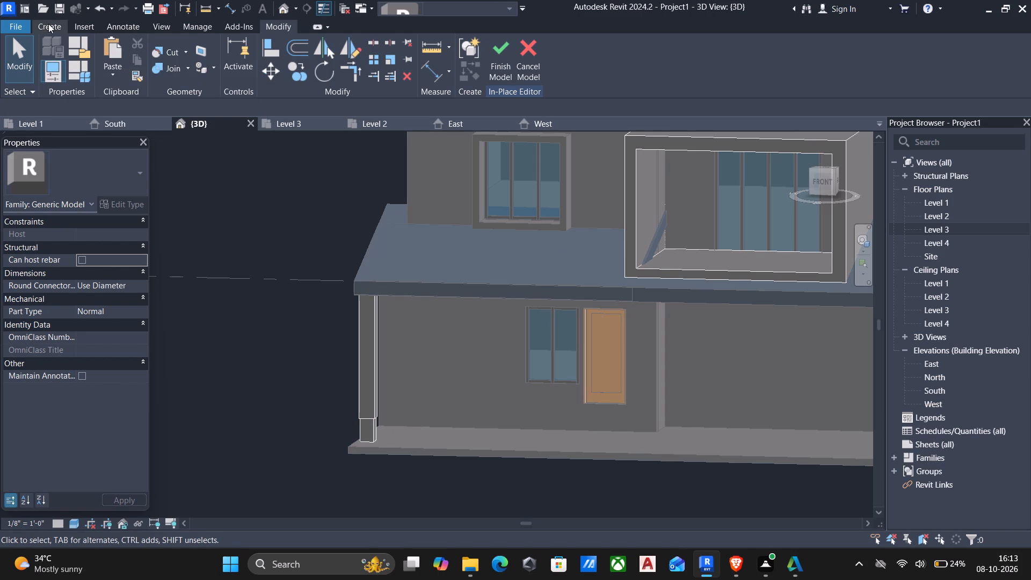
pyautogui.click(112, 53)
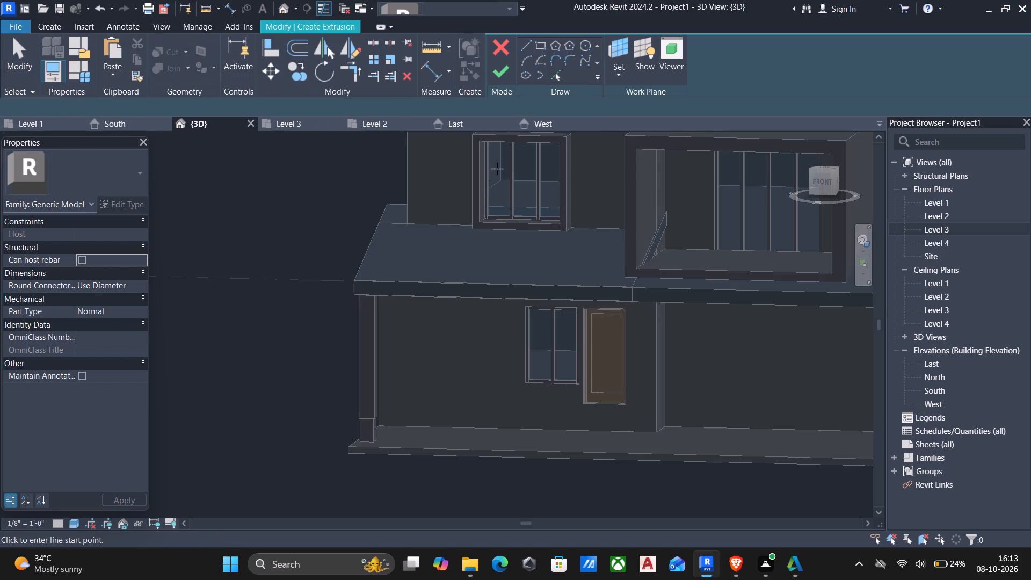
pyautogui.click(619, 77)
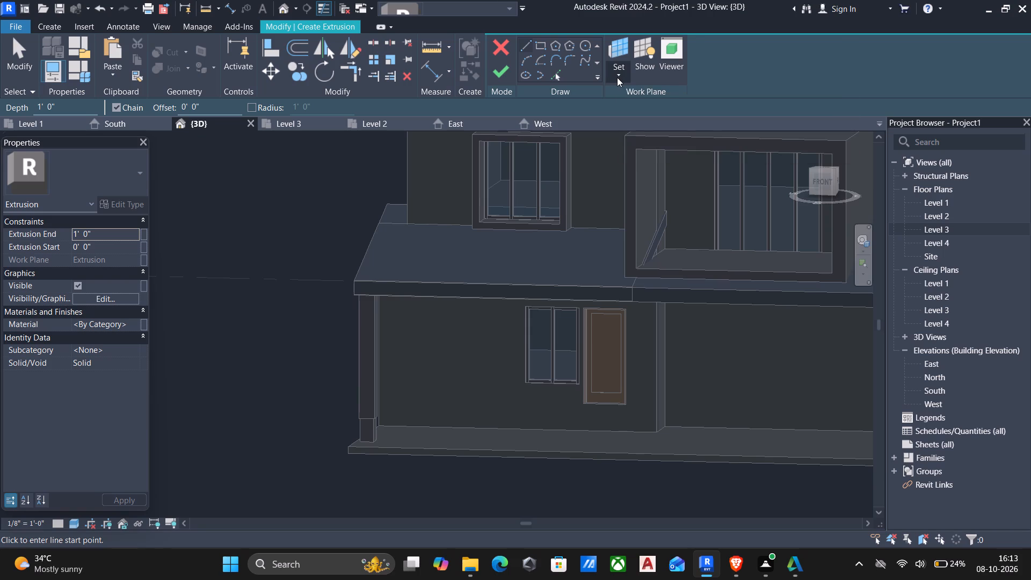
pyautogui.click(649, 125)
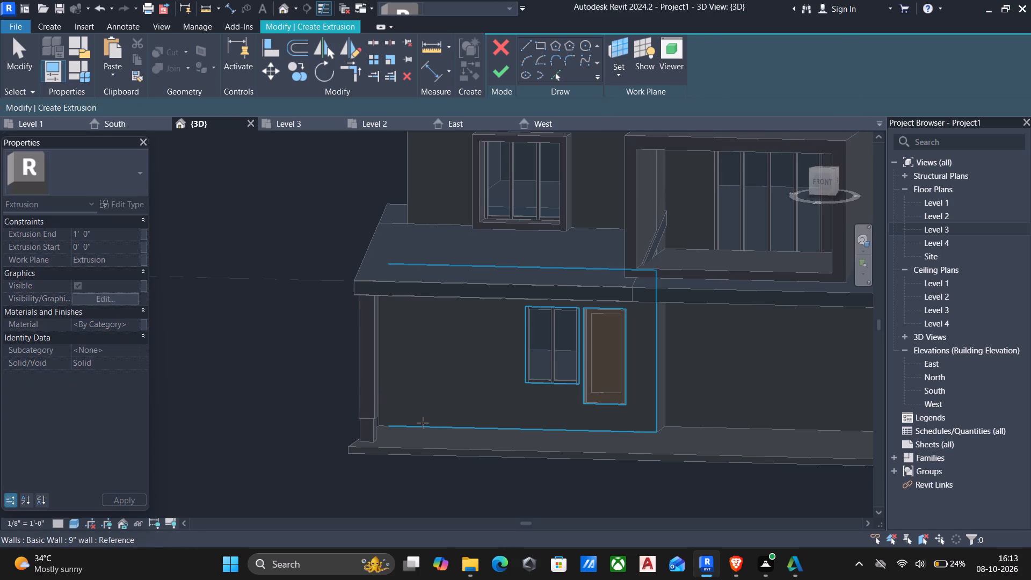
pyautogui.scroll(-5, 423, 423)
pyautogui.keyDown('shift'); pyautogui.moveTo(423, 423); pyautogui.dragTo(518, 421, button='middle'); pyautogui.keyUp('shift')
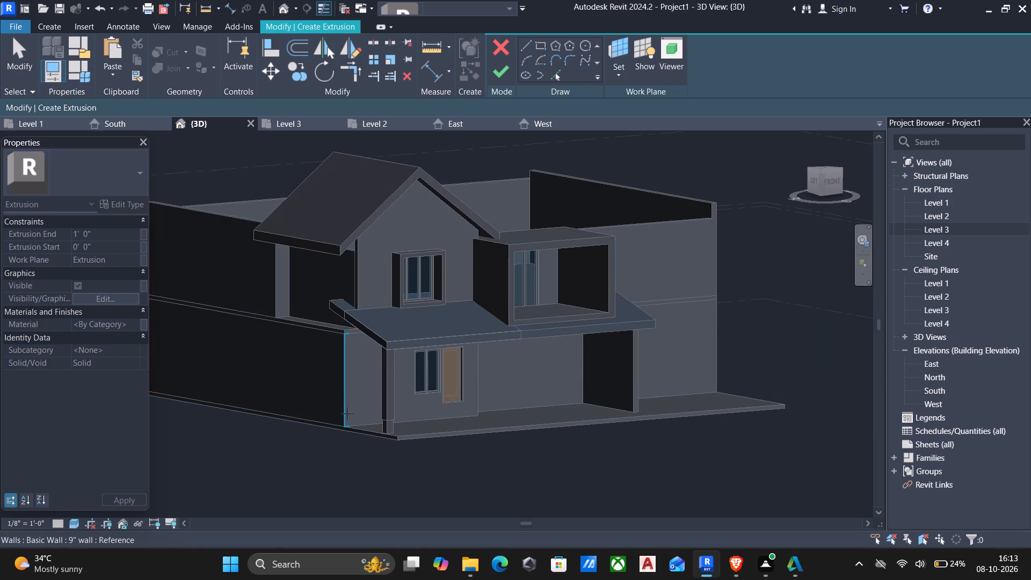
pyautogui.scroll(5, 349, 423)
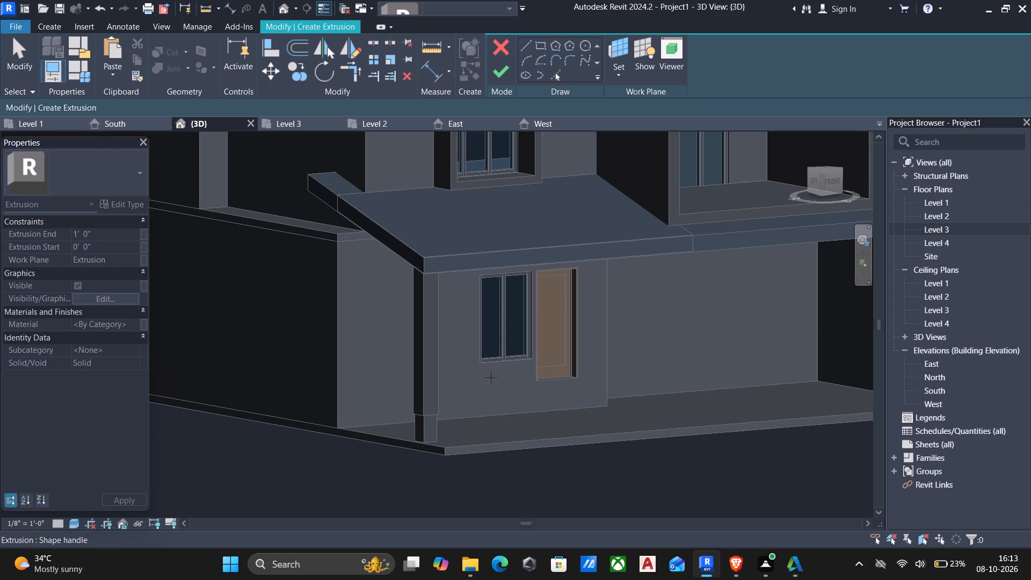
pyautogui.click(607, 382)
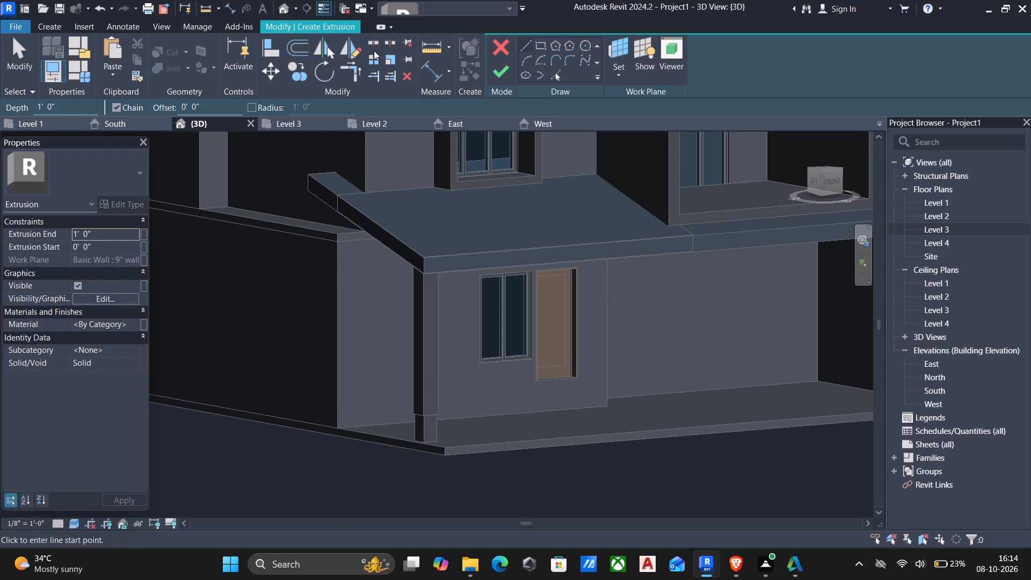
# In the front view, sketch profile lines from the window's side to the post, down its inner edge and in to the base block.
pyautogui.click(832, 181)
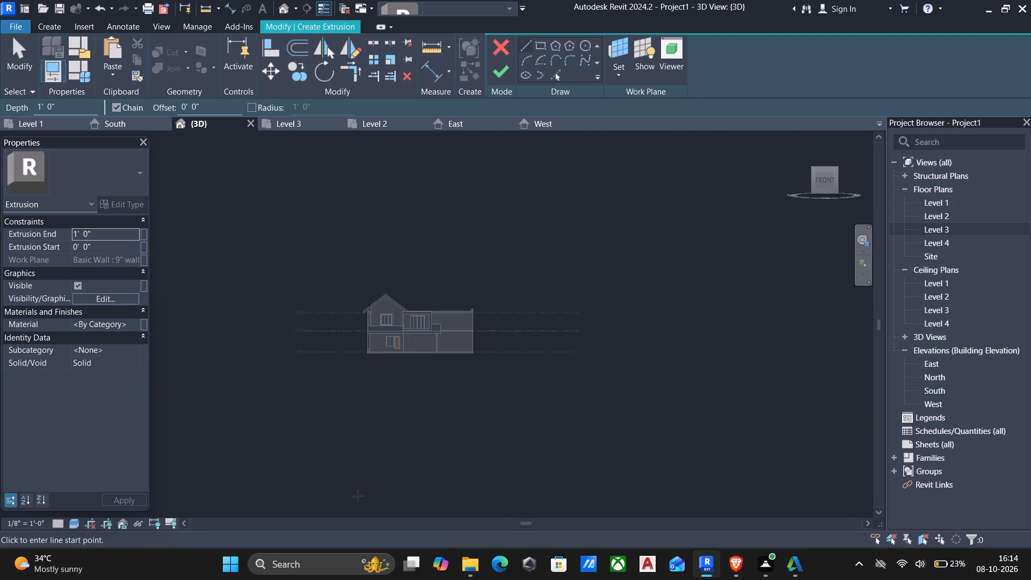
pyautogui.scroll(5, 358, 494)
pyautogui.scroll(5, 374, 354)
pyautogui.scroll(-1, 374, 354)
pyautogui.moveTo(374, 354); pyautogui.dragTo(453, 434, button='middle')
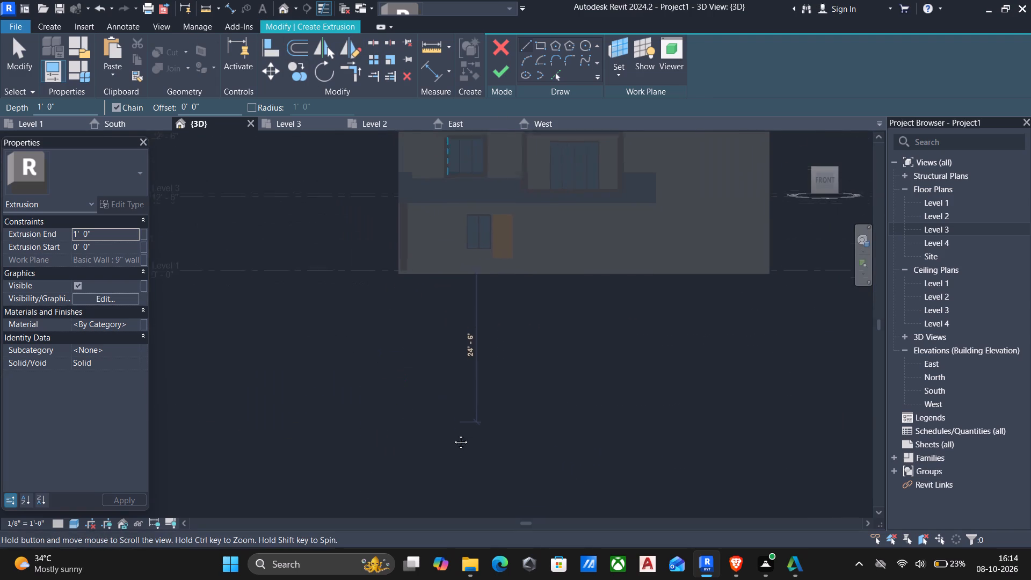
pyautogui.moveTo(453, 434); pyautogui.dragTo(451, 436, button='middle')
pyautogui.scroll(5, 483, 219)
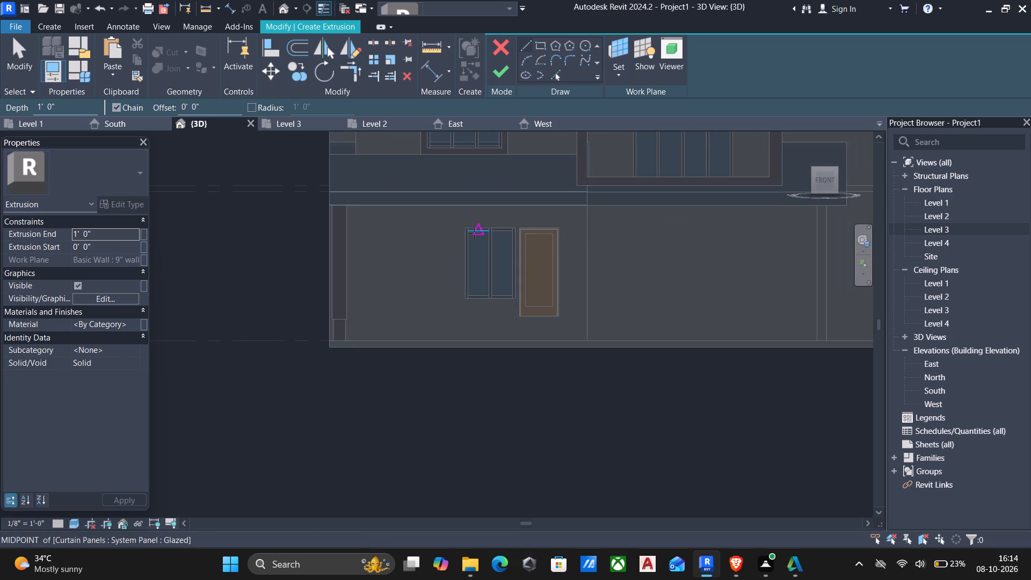
pyautogui.scroll(3, 467, 248)
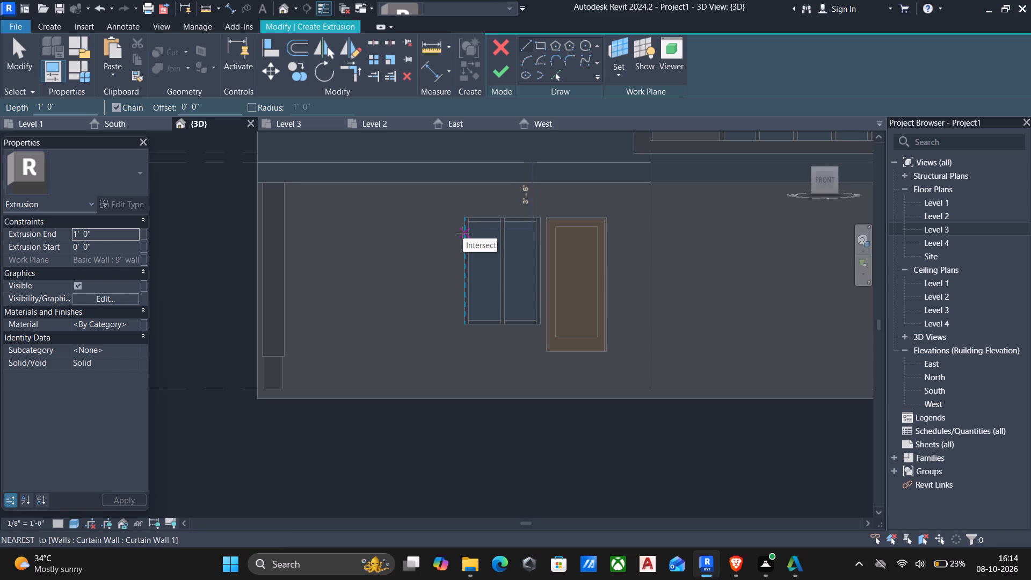
pyautogui.click(463, 233)
pyautogui.click(285, 226)
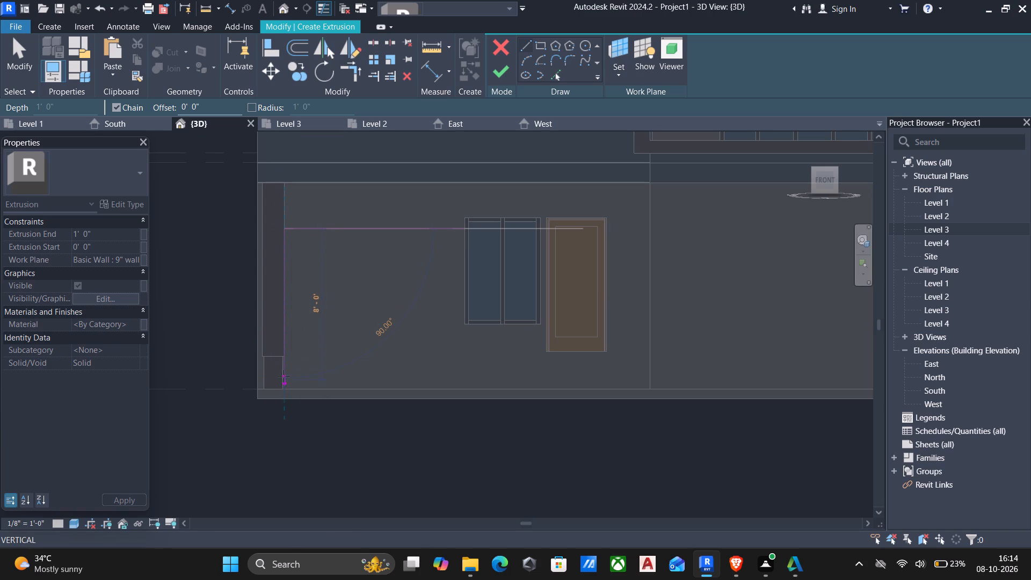
pyautogui.scroll(16, 279, 368)
pyautogui.scroll(5, 296, 343)
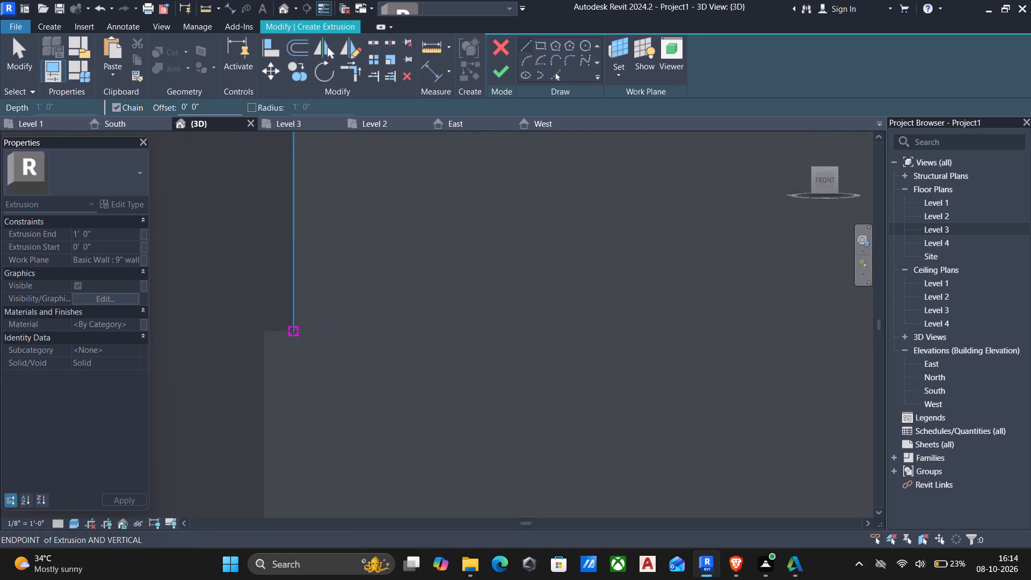
pyautogui.click(293, 331)
pyautogui.click(259, 334)
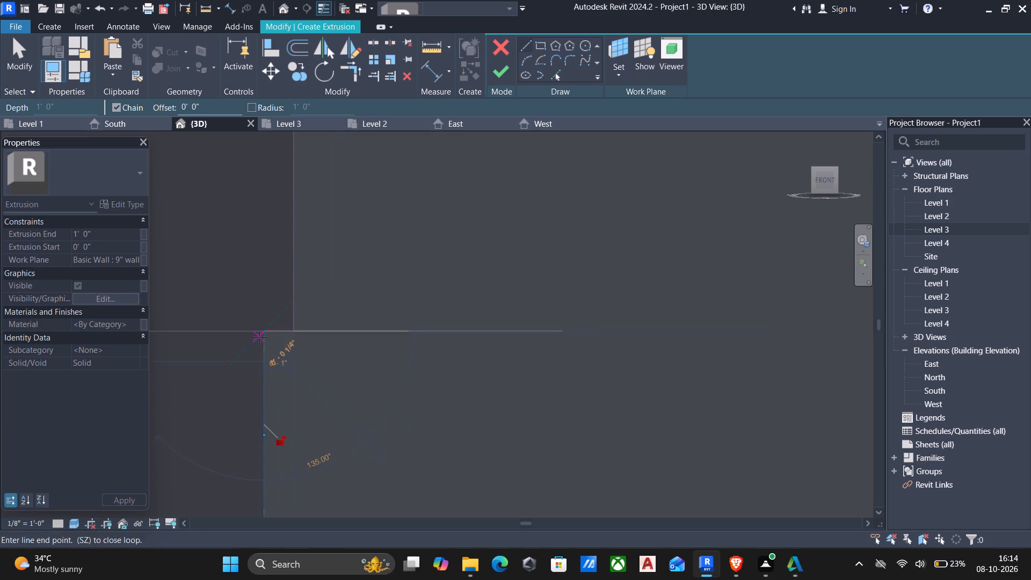
# Continue the profile down the base block's edge to Level 1 and 13'-7 1/2" along it to below the window's door-side edge.
pyautogui.scroll(-6, 259, 338)
pyautogui.moveTo(267, 363); pyautogui.dragTo(264, 306, button='middle')
pyautogui.moveTo(266, 379); pyautogui.dragTo(244, 281, button='middle')
pyautogui.moveTo(248, 347); pyautogui.dragTo(246, 314, button='middle')
pyautogui.scroll(6, 232, 359)
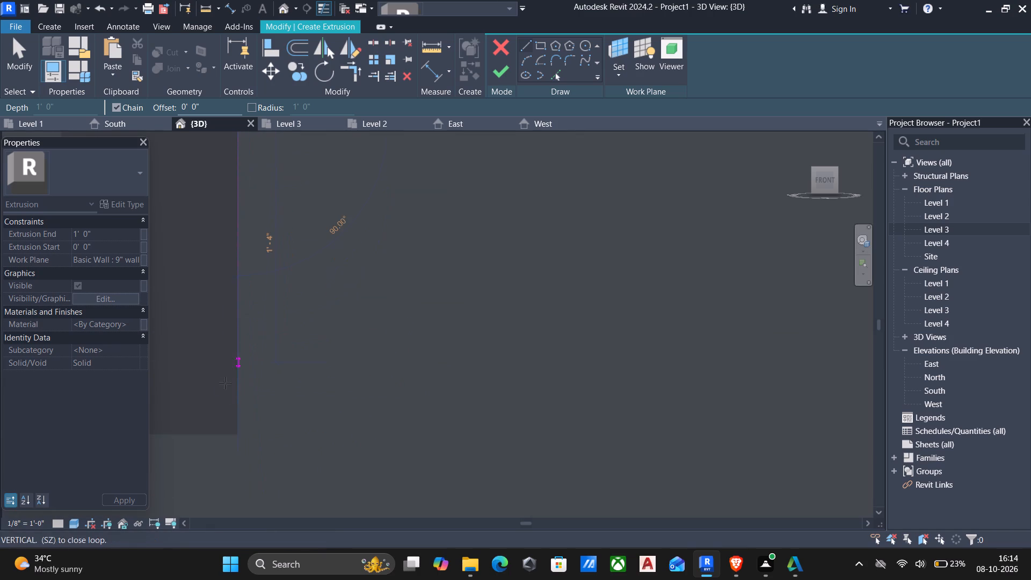
pyautogui.scroll(-3, 262, 487)
pyautogui.moveTo(261, 487); pyautogui.dragTo(250, 403, button='middle')
pyautogui.scroll(2, 250, 419)
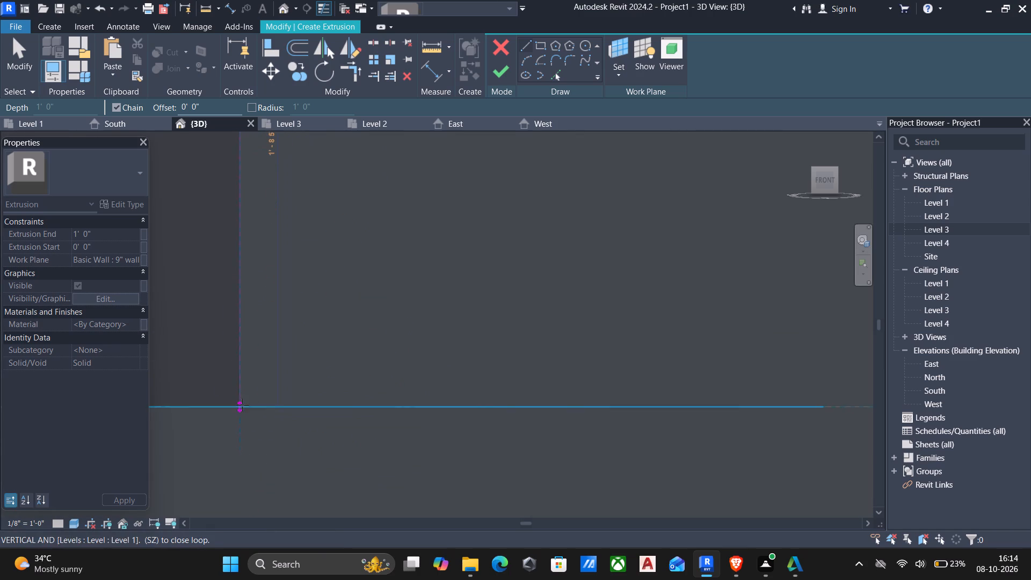
pyautogui.click(239, 404)
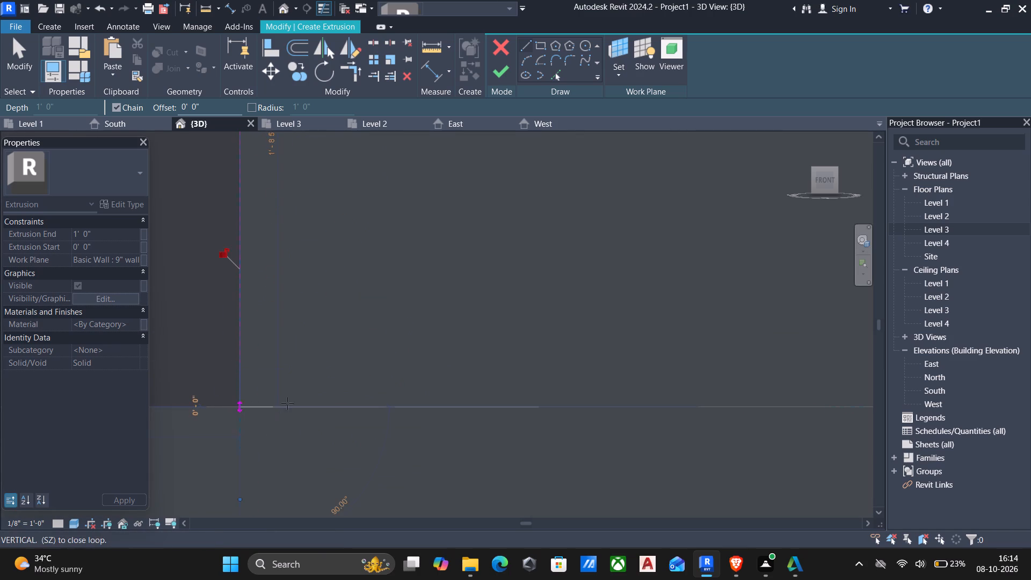
pyautogui.scroll(-5, 310, 403)
pyautogui.scroll(-4, 396, 401)
pyautogui.moveTo(396, 401); pyautogui.dragTo(356, 406, button='middle')
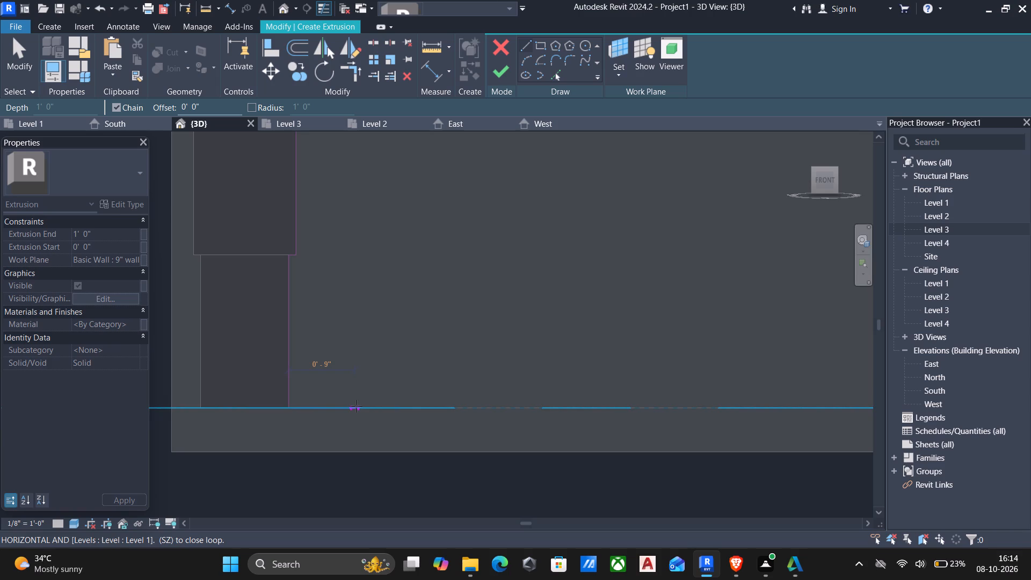
pyautogui.scroll(-10, 356, 406)
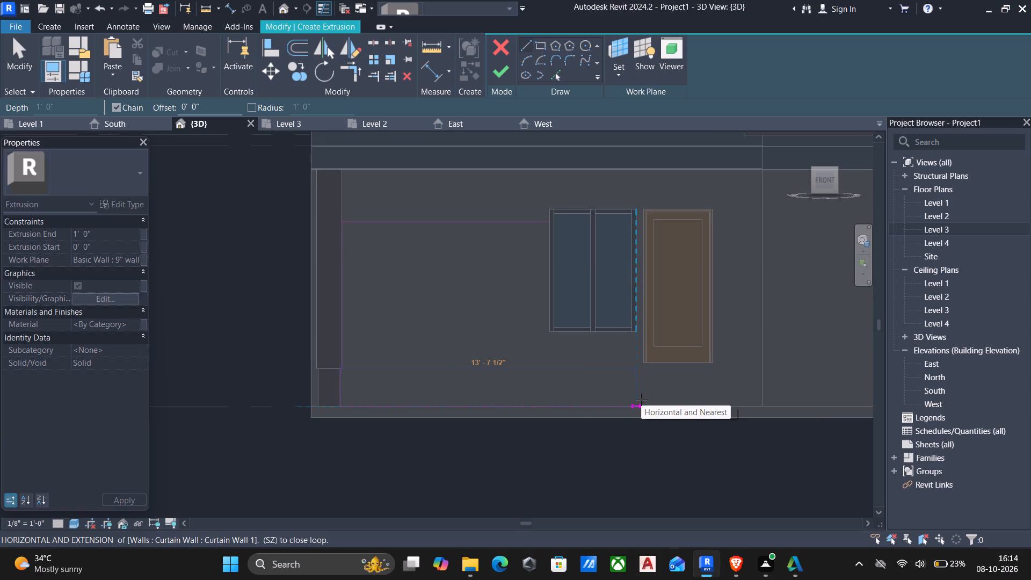
pyautogui.scroll(4, 651, 397)
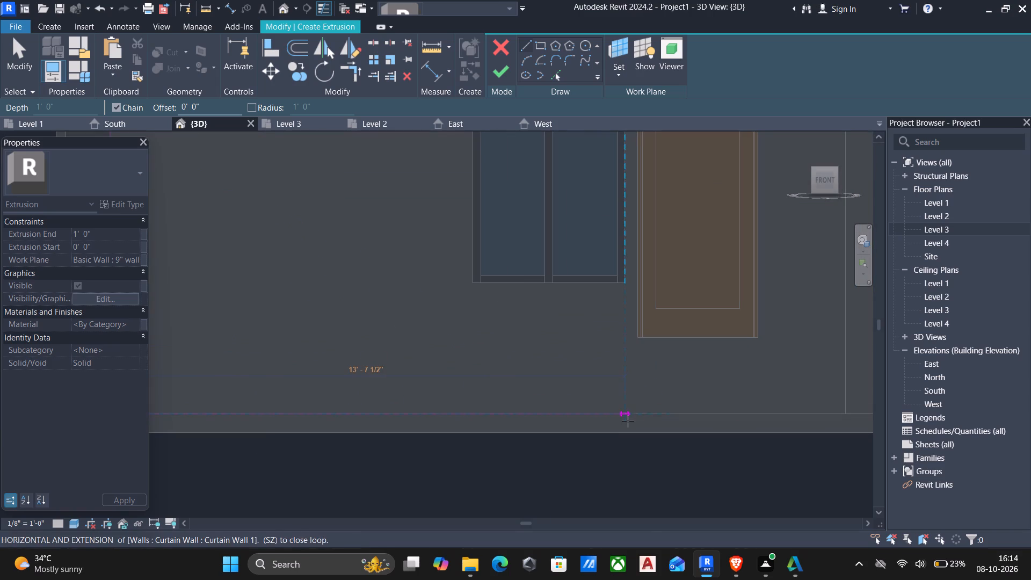
pyautogui.scroll(3, 638, 410)
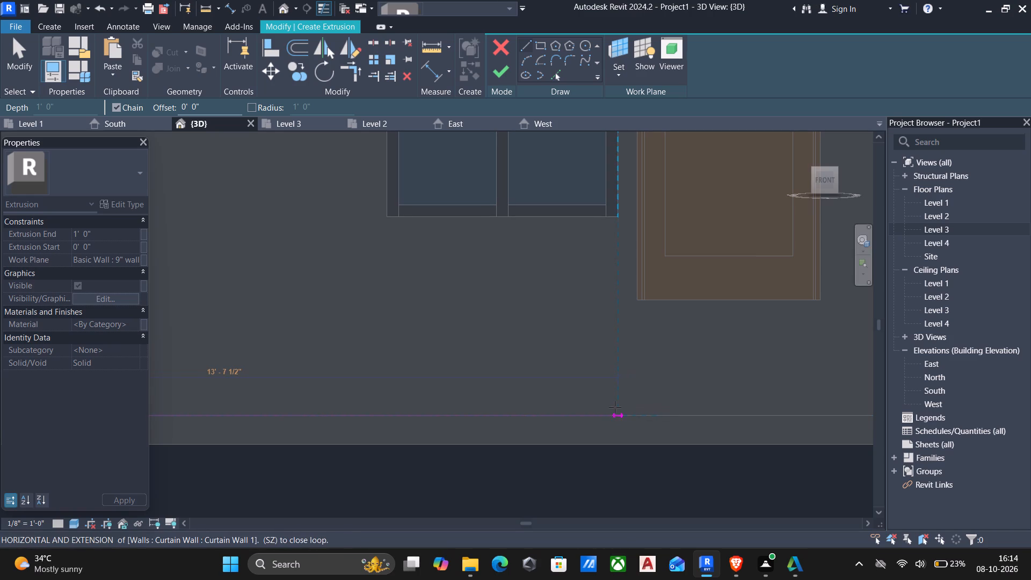
pyautogui.click(615, 407)
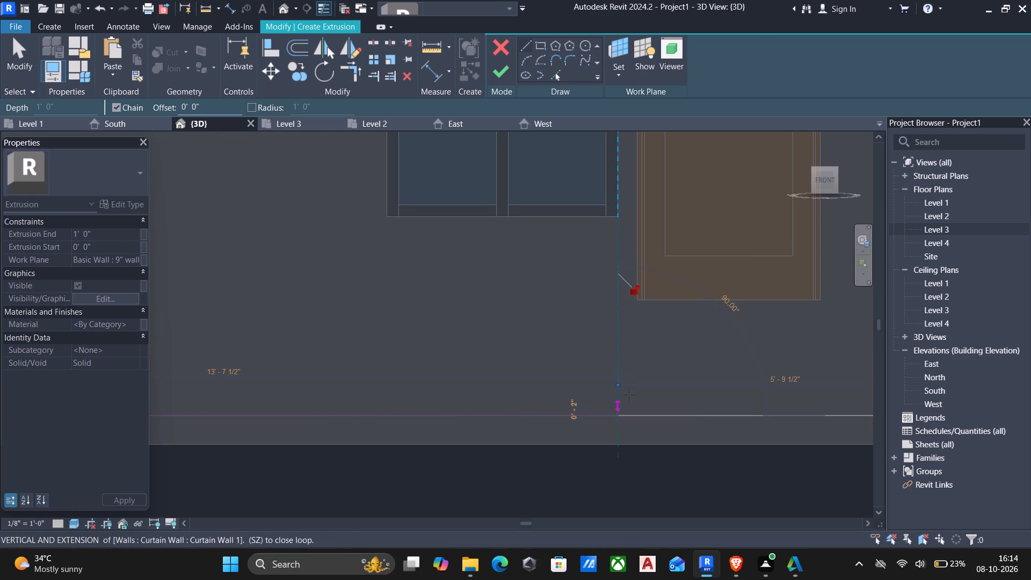
pyautogui.press('Escape')
# Sketch a vertical line from the door's lower window-side corner to the Level 1 line, and a 4'-1" line along the window's bottom edge.
pyautogui.click(634, 302)
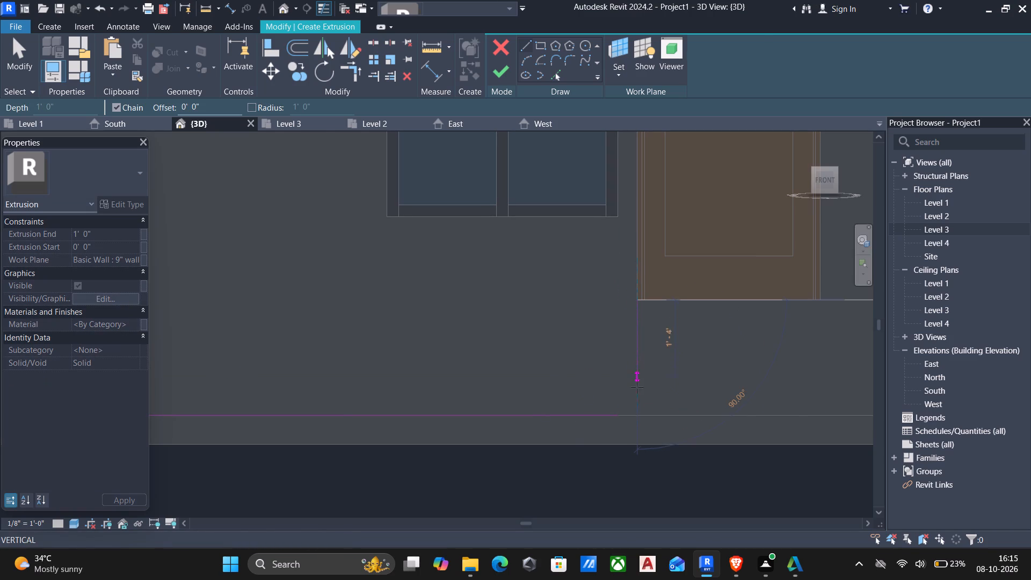
pyautogui.click(640, 418)
pyautogui.press('Escape')
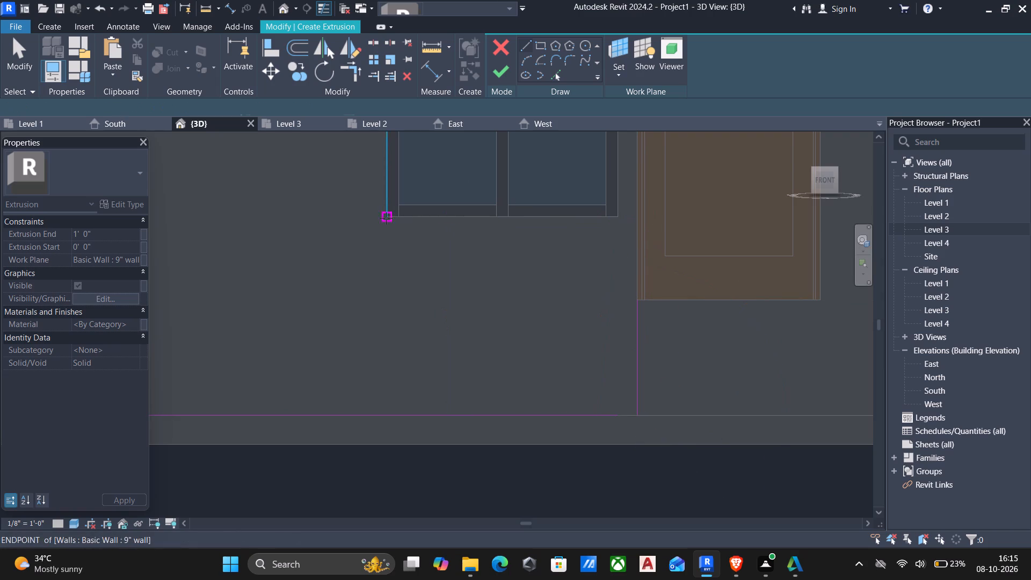
pyautogui.click(381, 219)
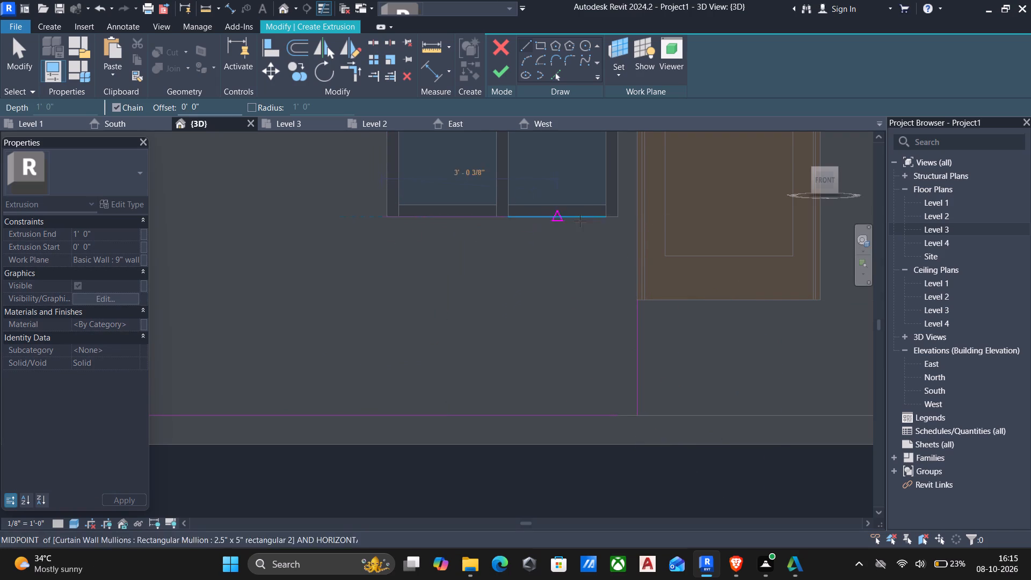
pyautogui.click(622, 219)
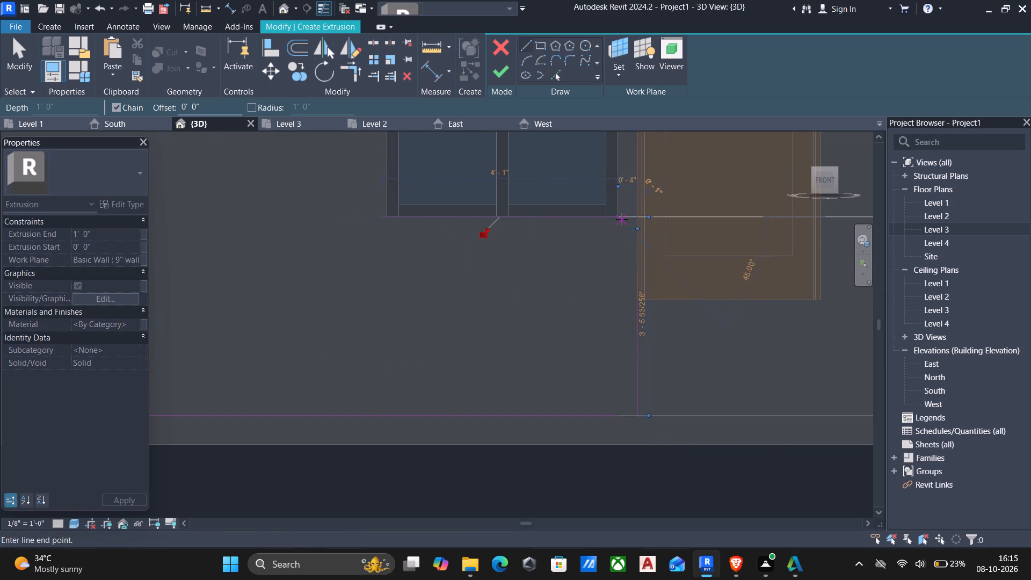
pyautogui.press('Escape')
# Sketch a vertical line about 4'-1" long down the window's post-side edge from the end of the top profile line.
pyautogui.scroll(-4, 617, 241)
pyautogui.moveTo(618, 279); pyautogui.dragTo(635, 393, button='middle')
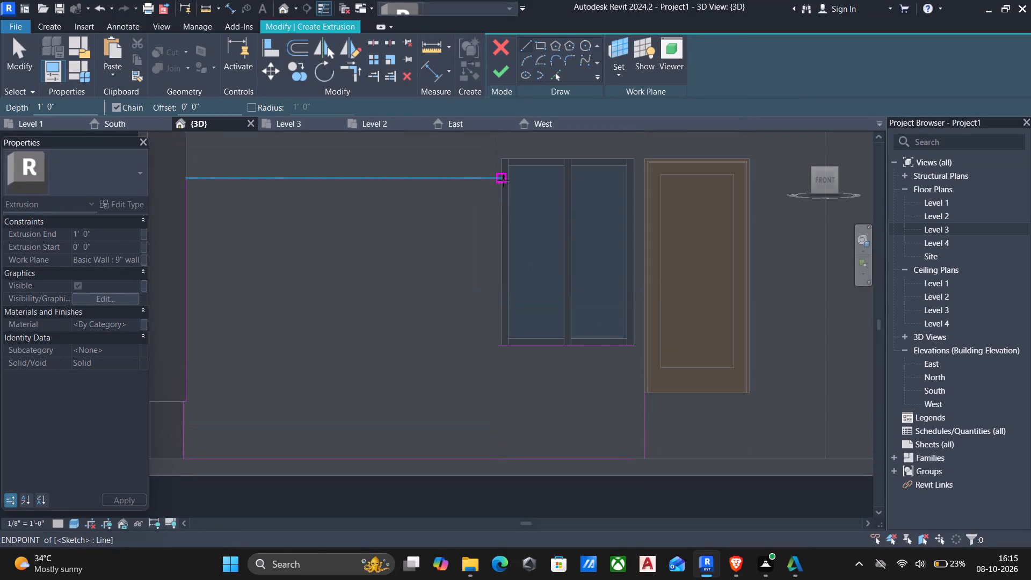
pyautogui.click(503, 180)
pyautogui.click(499, 314)
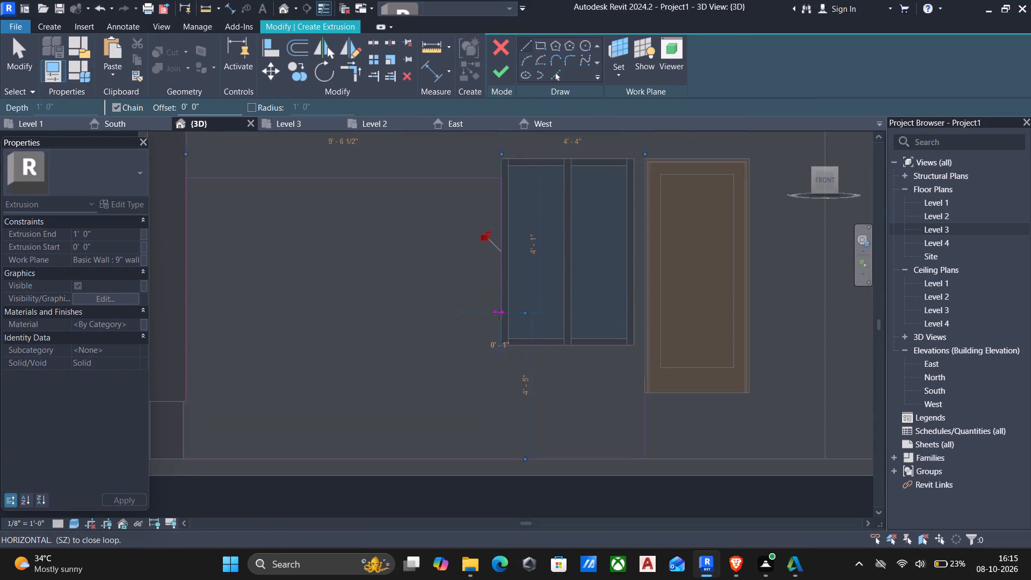
pyautogui.press('Escape')
# Trim/extend the profile lines to corners below the door, at Level 1 and around the window to close the loop.
pyautogui.write('tr')
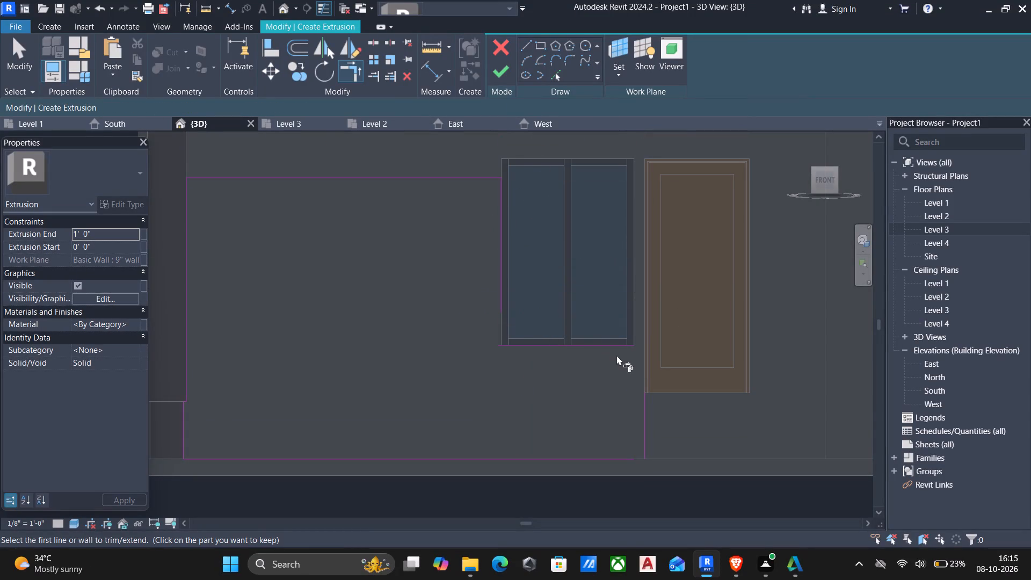
pyautogui.click(605, 345)
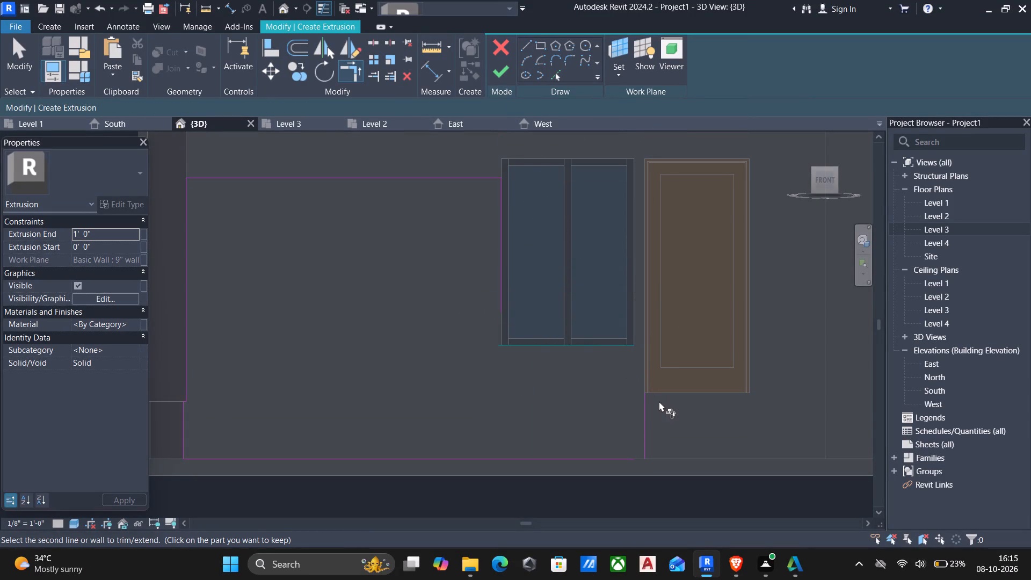
pyautogui.click(645, 406)
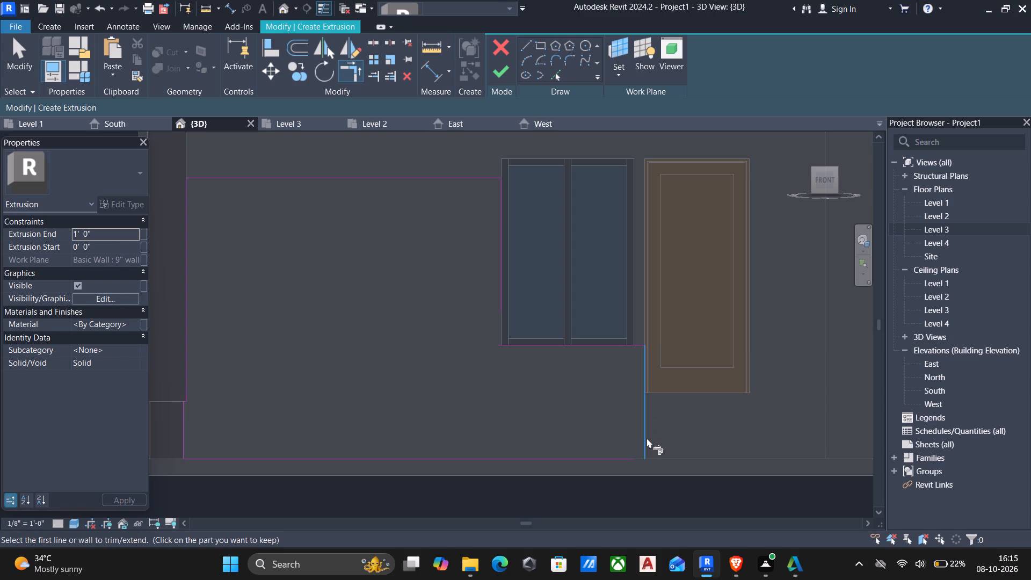
pyautogui.click(643, 437)
pyautogui.click(615, 459)
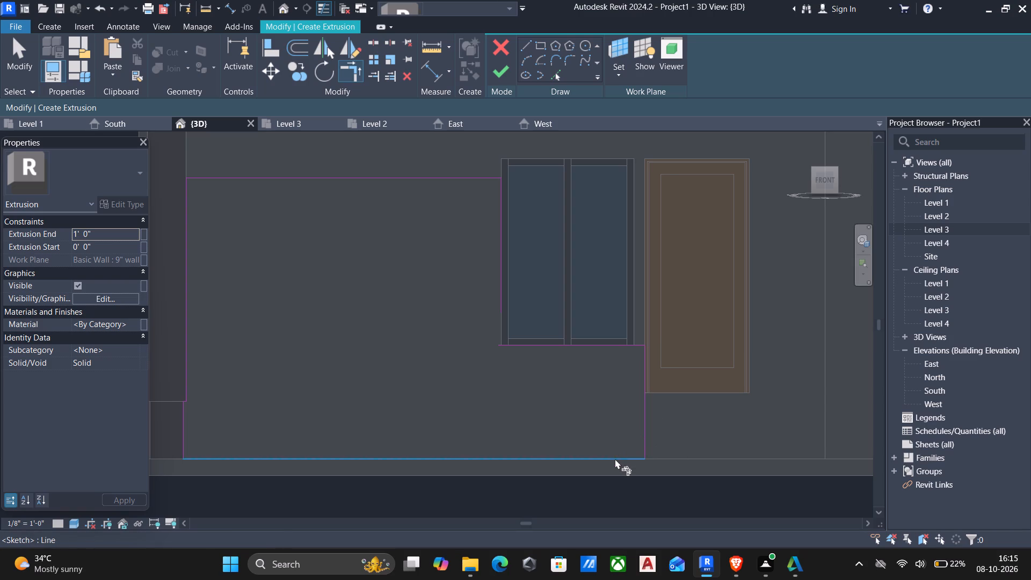
pyautogui.scroll(-5, 599, 433)
pyautogui.moveTo(599, 433); pyautogui.dragTo(638, 426, button='middle')
pyautogui.scroll(1, 659, 414)
pyautogui.scroll(4, 572, 282)
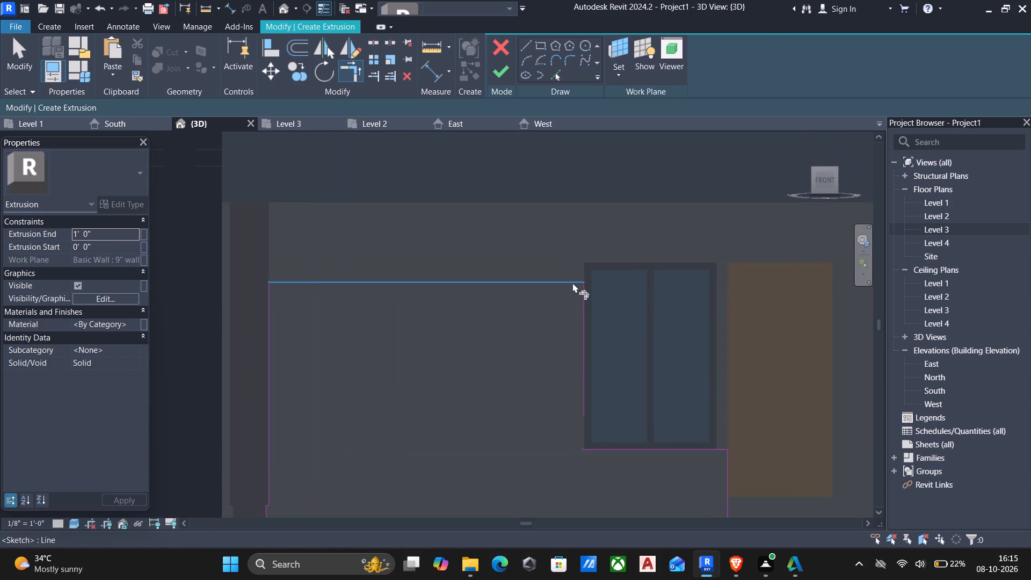
pyautogui.click(572, 282)
pyautogui.click(583, 293)
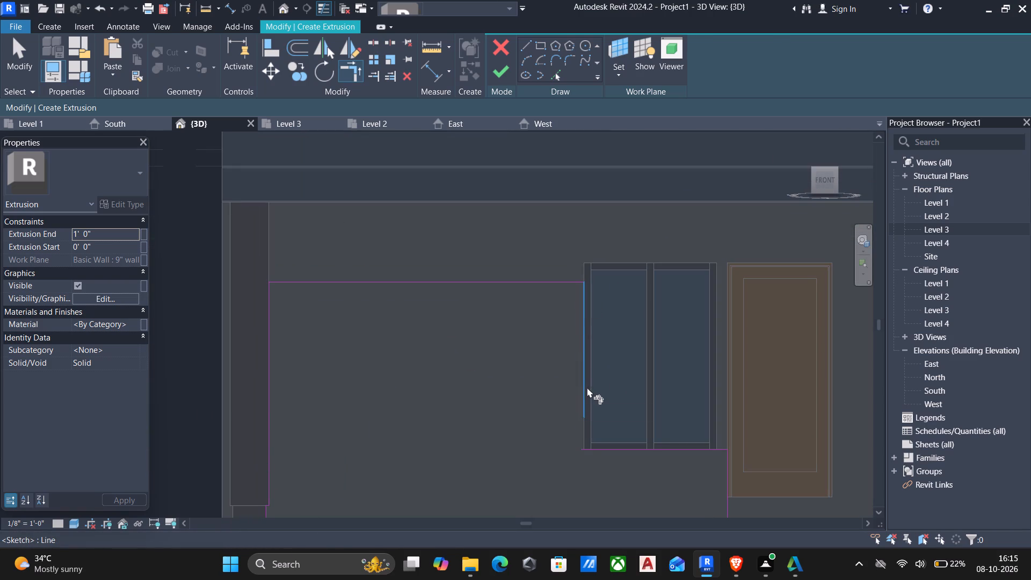
pyautogui.click(587, 387)
pyautogui.click(634, 446)
pyautogui.scroll(-5, 619, 382)
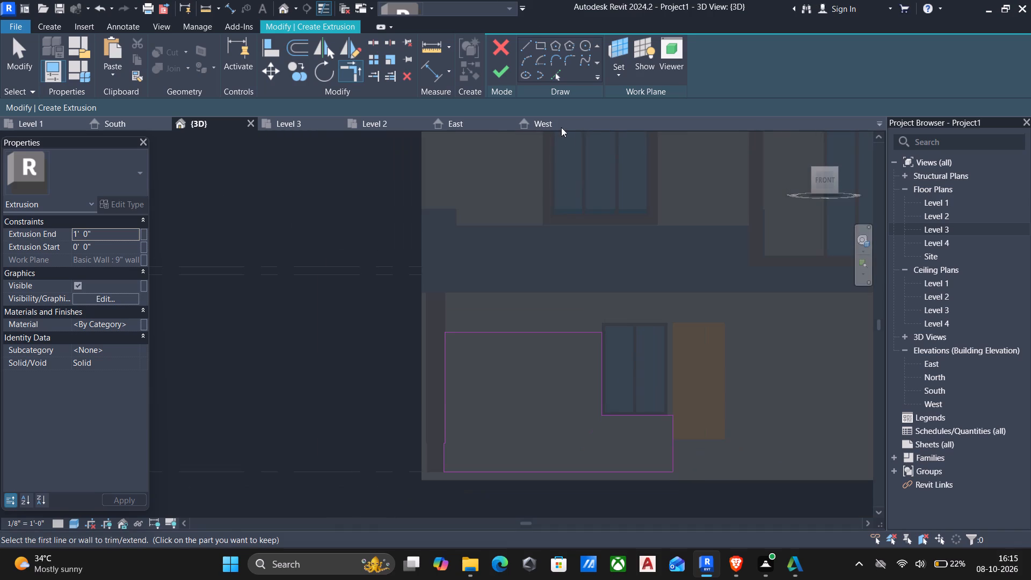
# Finish the sketch, set the wall panel's Extrusion End to 0.5", and finish the in-place model.
pyautogui.click(497, 73)
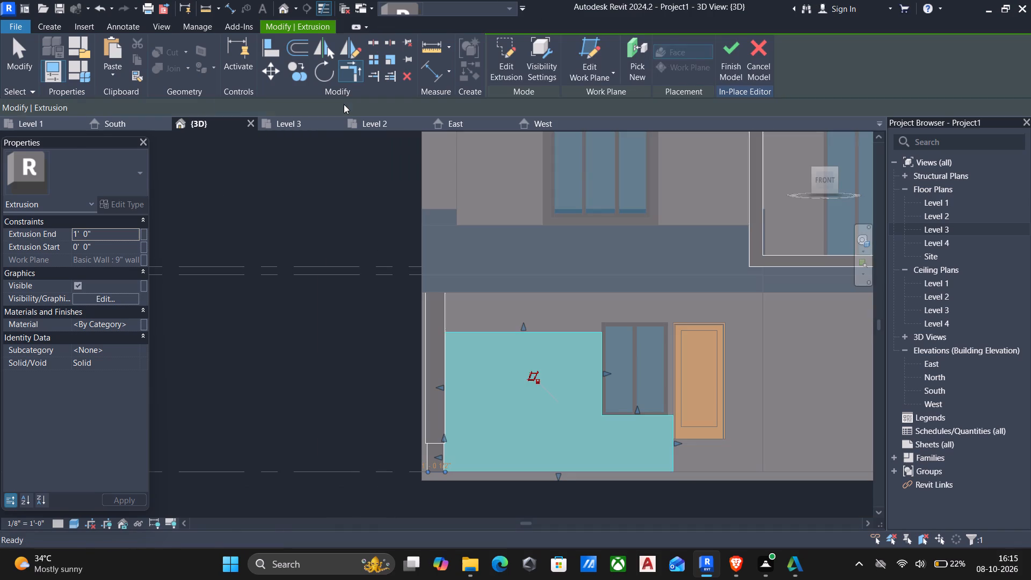
pyautogui.click(120, 230)
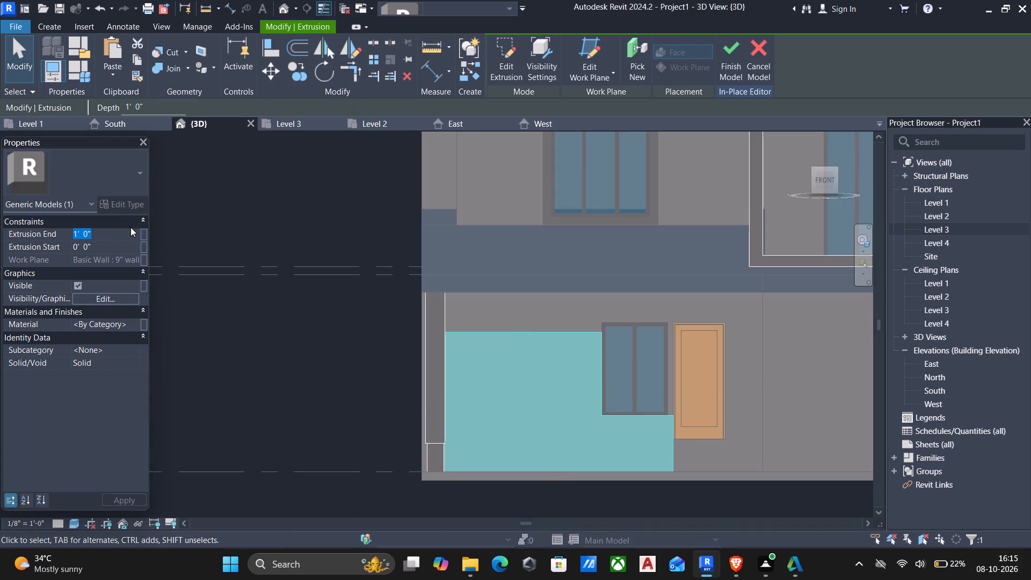
pyautogui.write('0.5"')
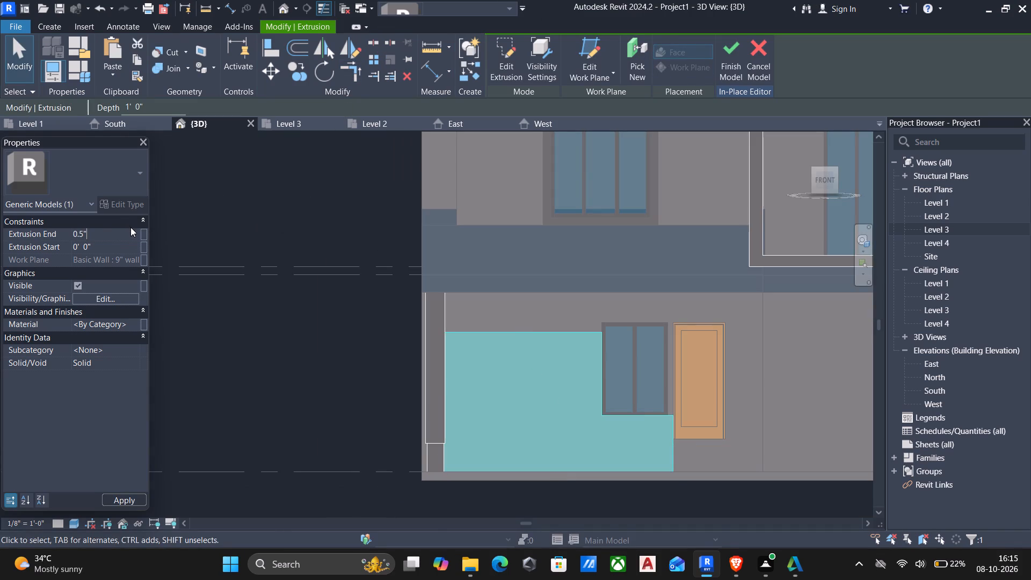
pyautogui.press('Return')
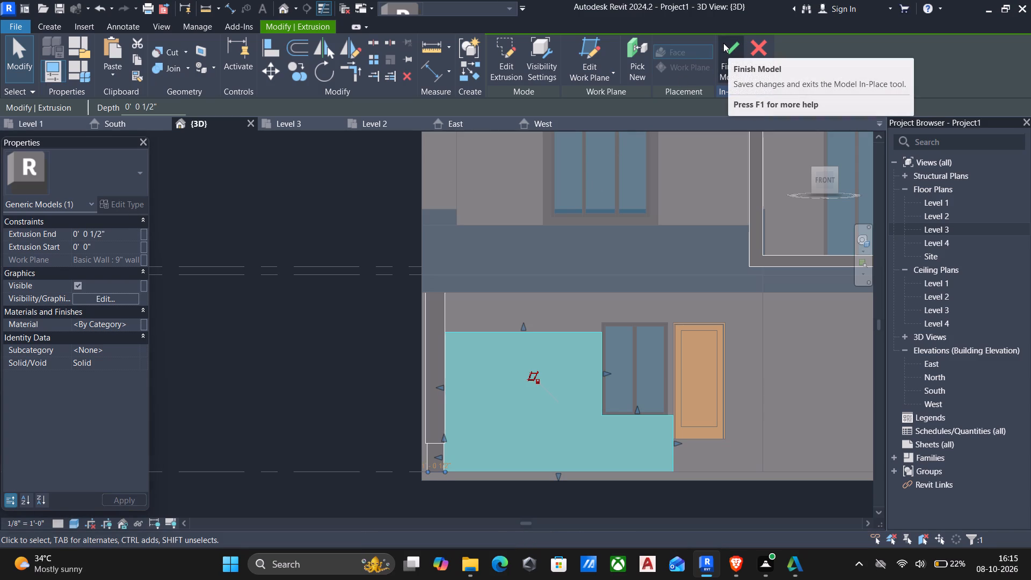
pyautogui.click(723, 43)
# Reopen the in-place model containing the wall panel and porch post for editing.
pyautogui.scroll(-3, 598, 293)
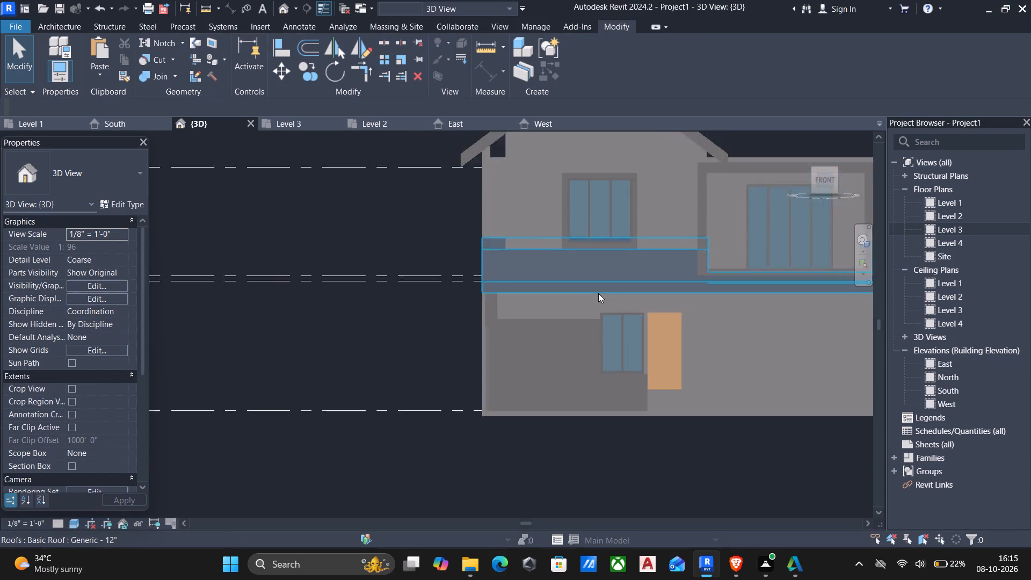
pyautogui.scroll(-5, 598, 293)
pyautogui.keyDown('shift'); pyautogui.moveTo(598, 293); pyautogui.dragTo(628, 301, button='middle'); pyautogui.keyUp('shift')
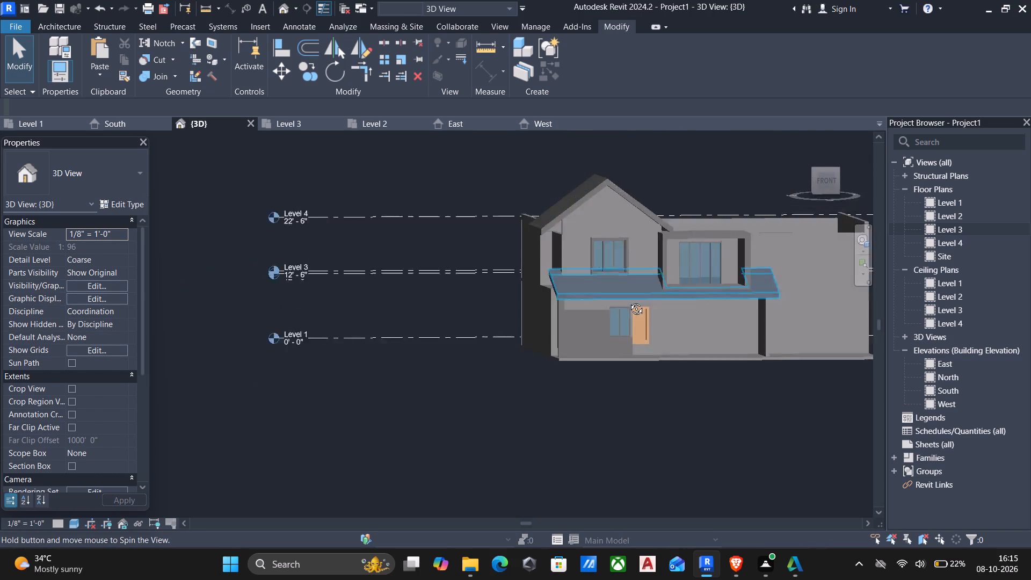
pyautogui.keyDown('shift'); pyautogui.moveTo(628, 301); pyautogui.dragTo(621, 324, button='middle'); pyautogui.keyUp('shift')
pyautogui.scroll(9, 621, 324)
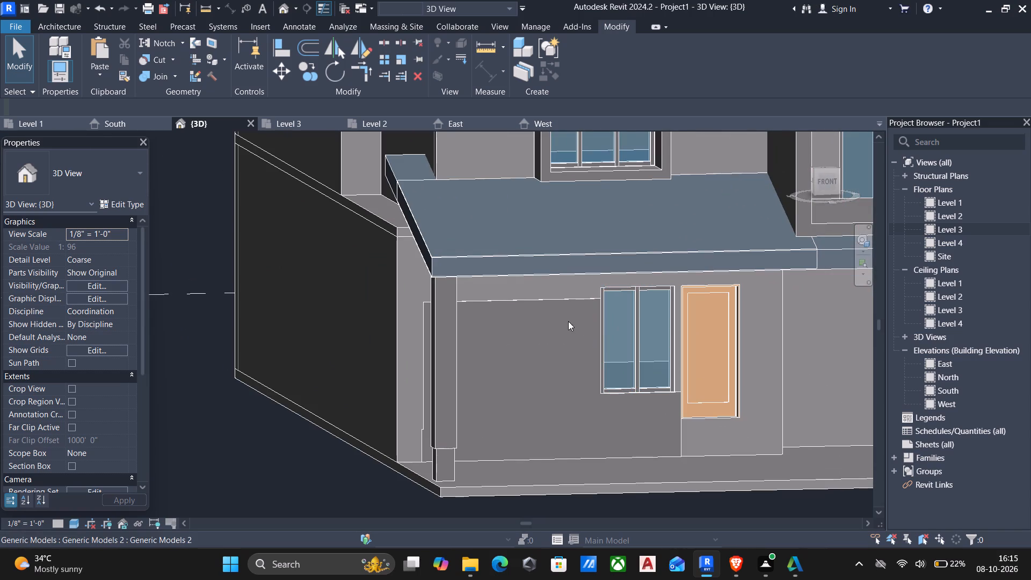
pyautogui.click(536, 301)
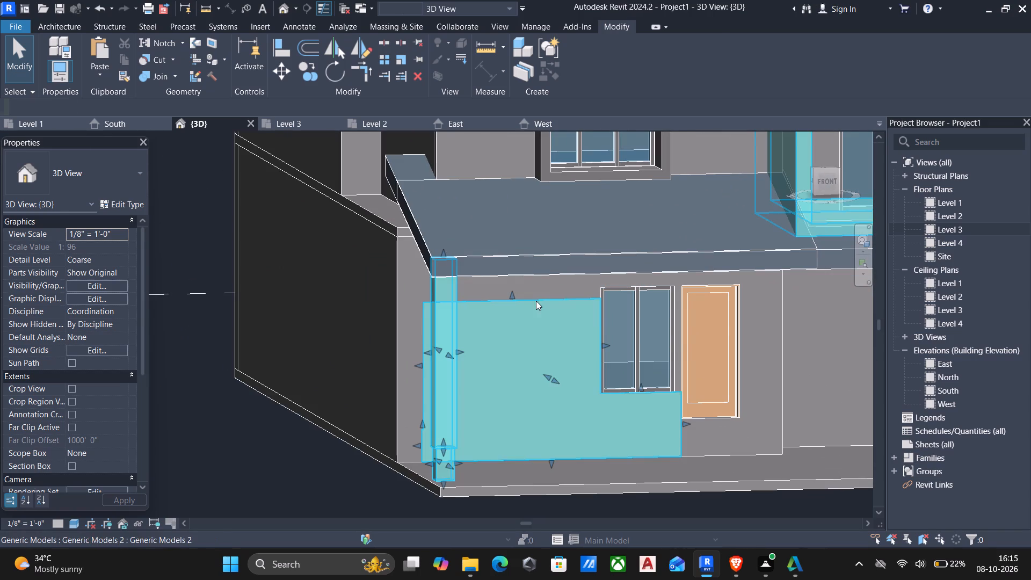
pyautogui.click(577, 46)
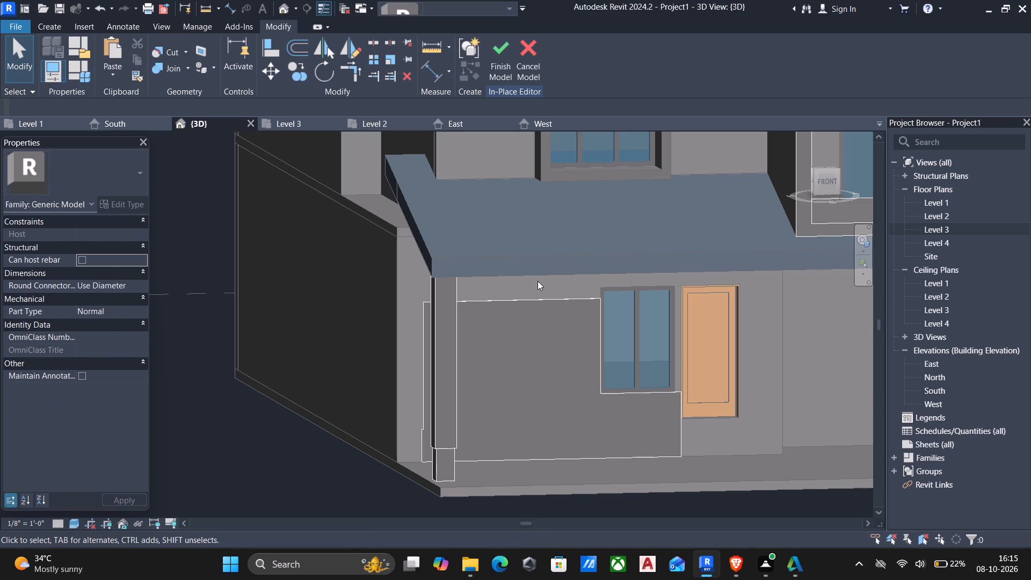
# Select the wall panel and the post's base block and create a new material for them named "tiles".
pyautogui.scroll(-3, 538, 281)
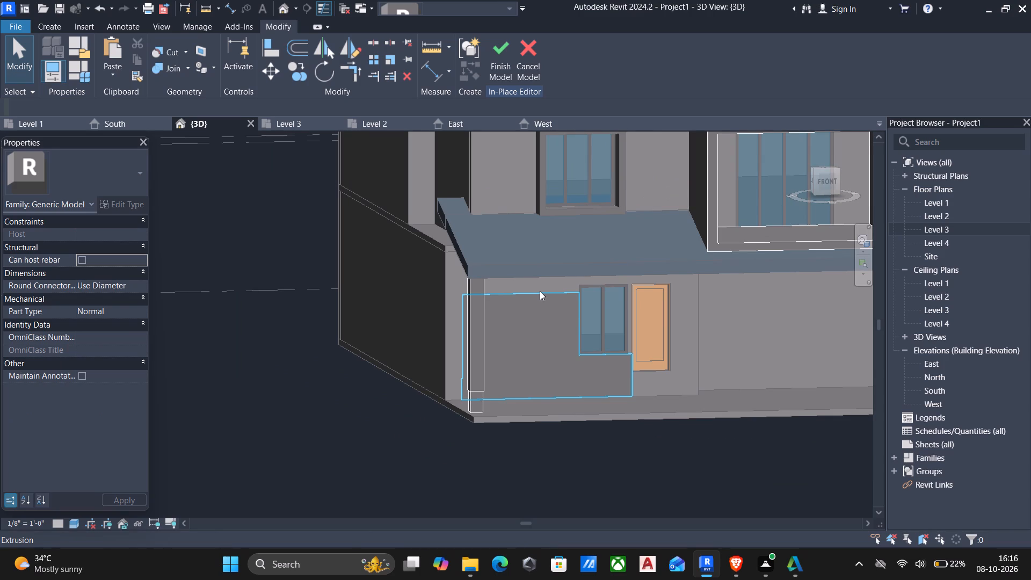
pyautogui.click(540, 291)
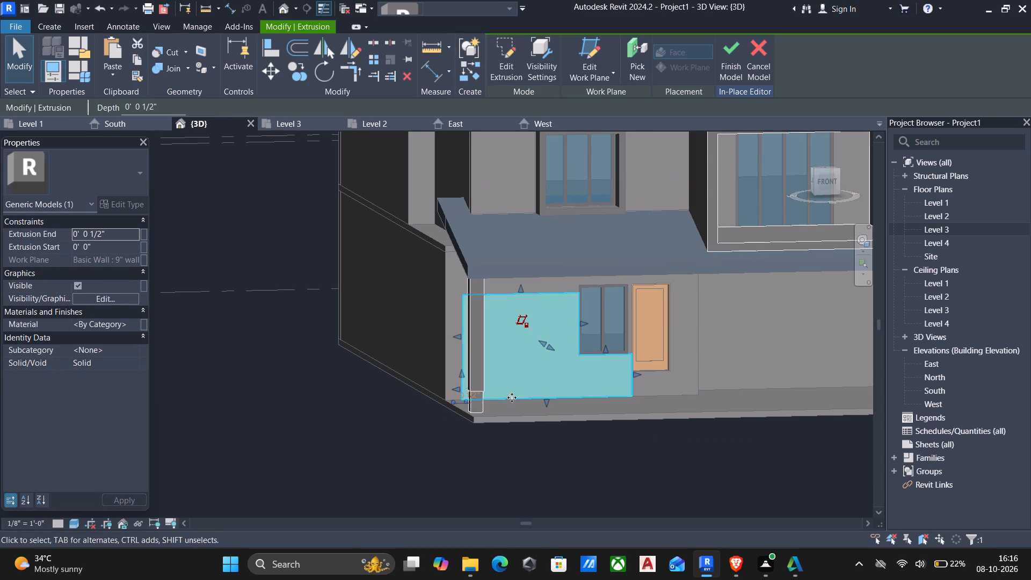
pyautogui.keyDown('ctrl'); pyautogui.click(477, 403); pyautogui.keyUp('ctrl')
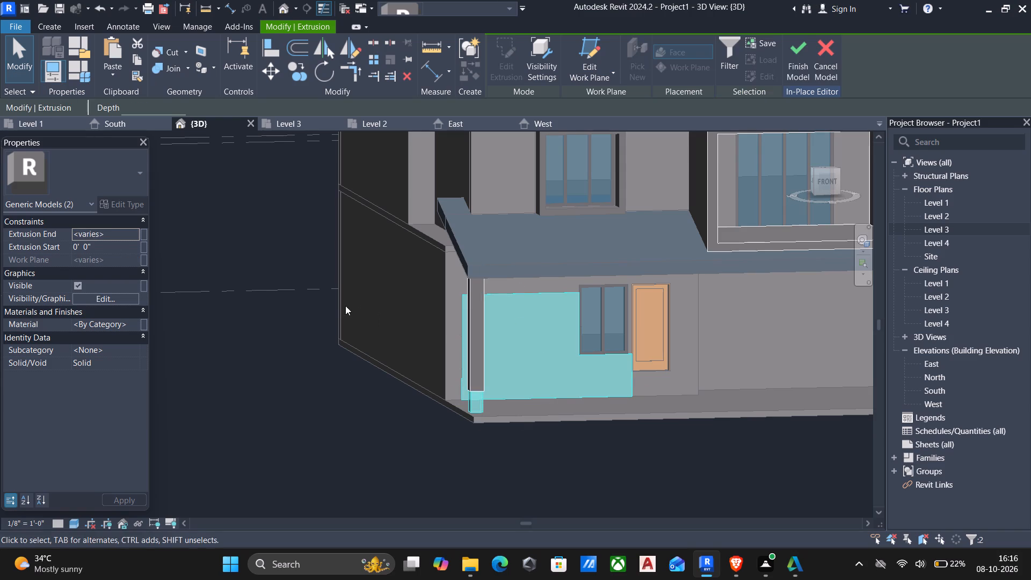
pyautogui.click(133, 321)
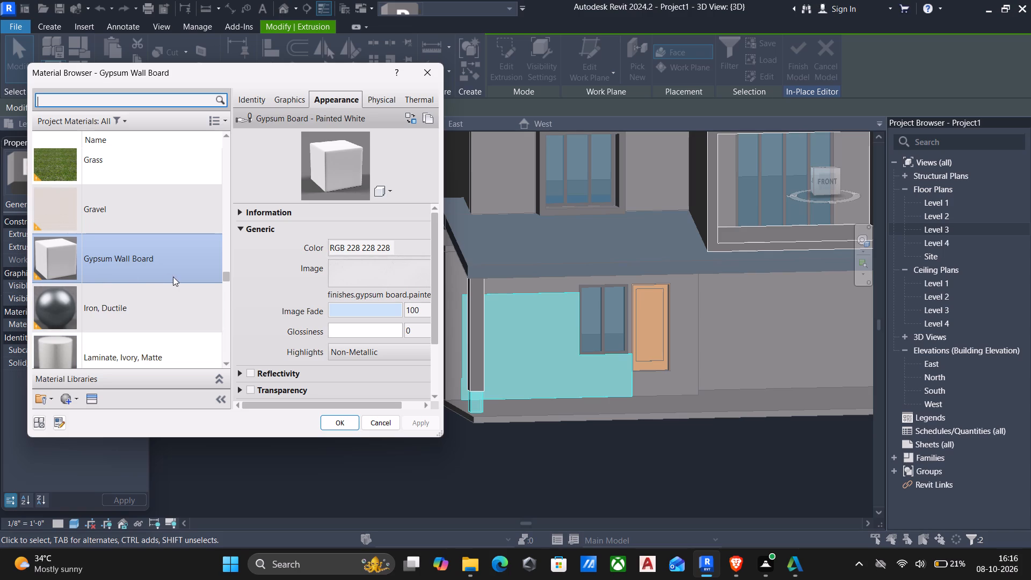
pyautogui.click(66, 398)
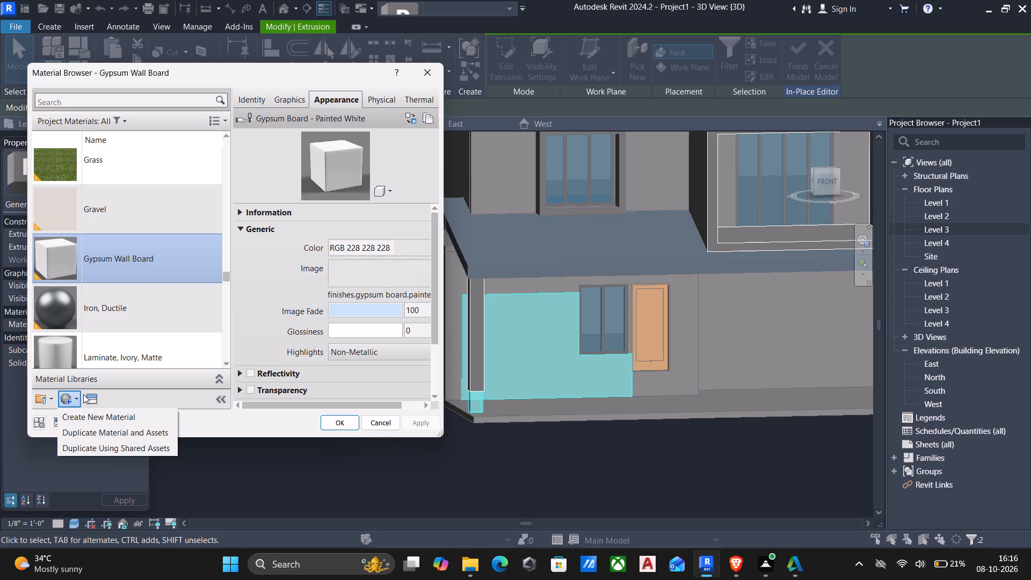
pyautogui.click(99, 416)
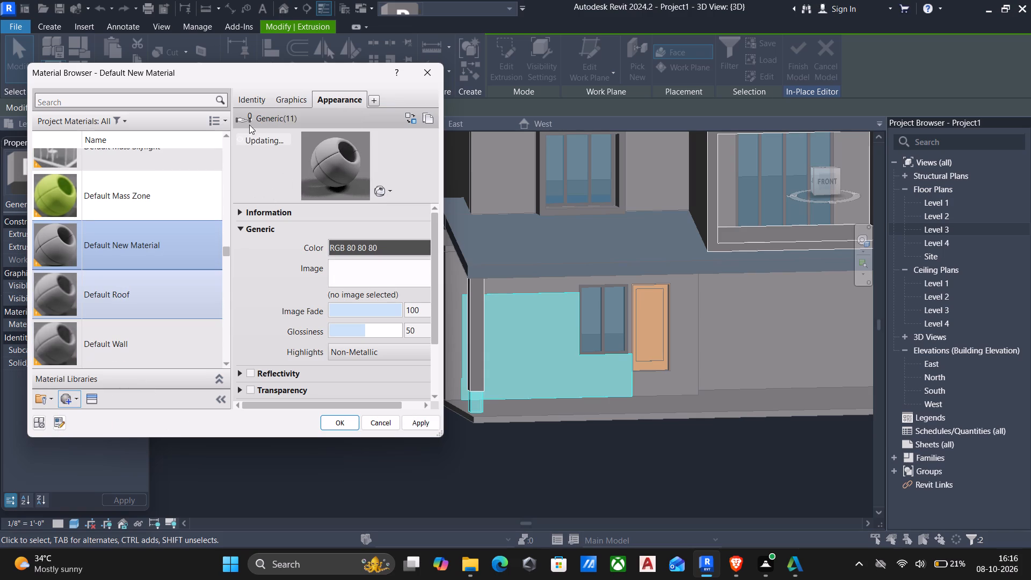
pyautogui.click(249, 98)
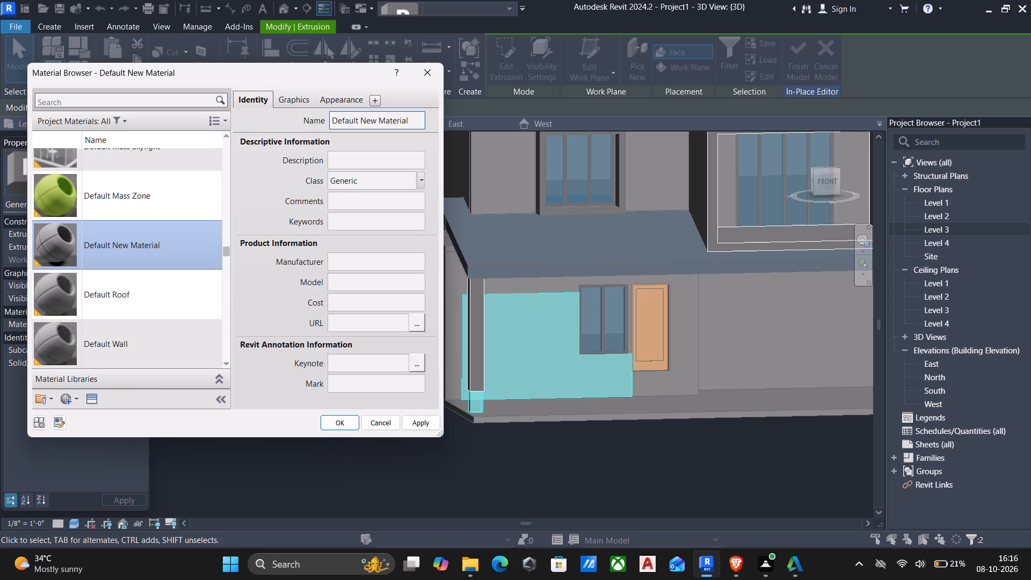
pyautogui.click(415, 118)
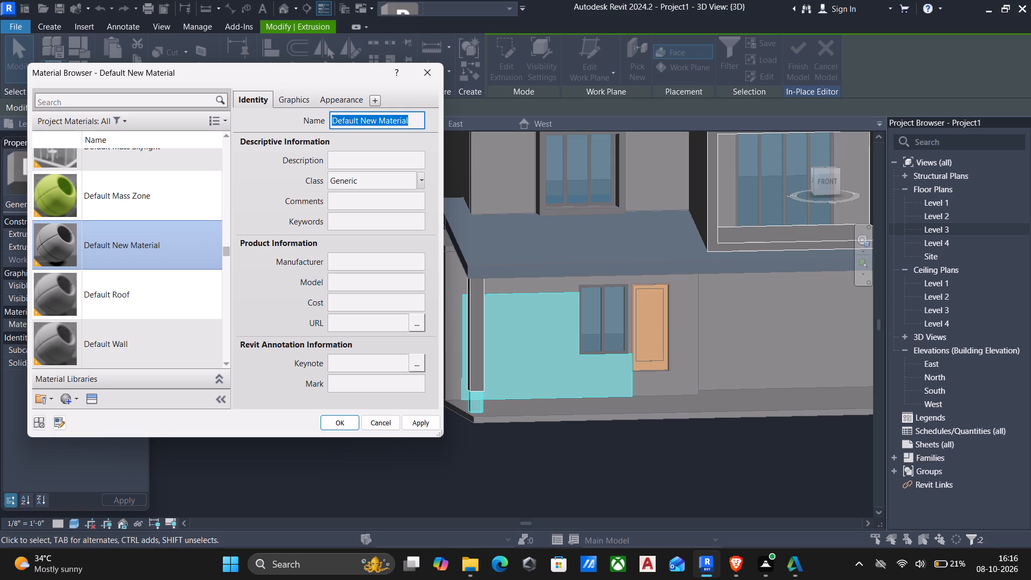
pyautogui.write('tile')
pyautogui.press('s')
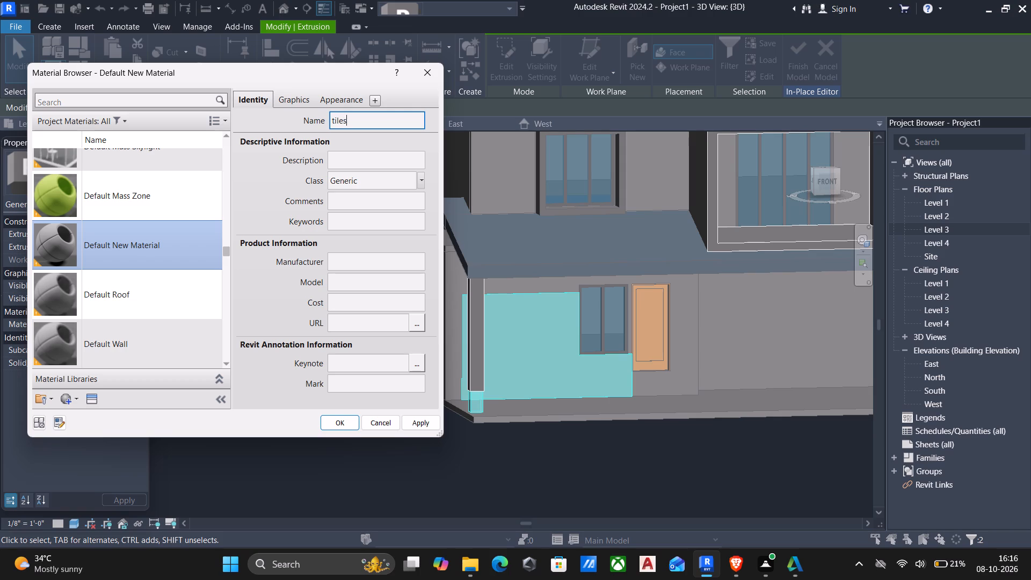
pyautogui.click(413, 421)
# Assign the image "black colour tile" from the AUTOCAD PLANS FUJI folder in Downloads to the tile material's appearance.
pyautogui.click(337, 99)
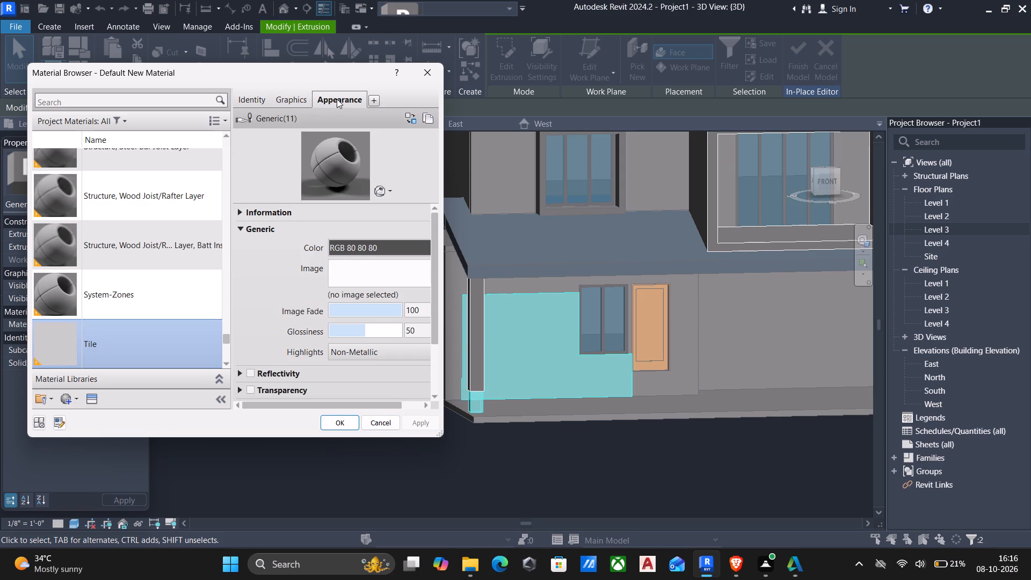
pyautogui.click(377, 271)
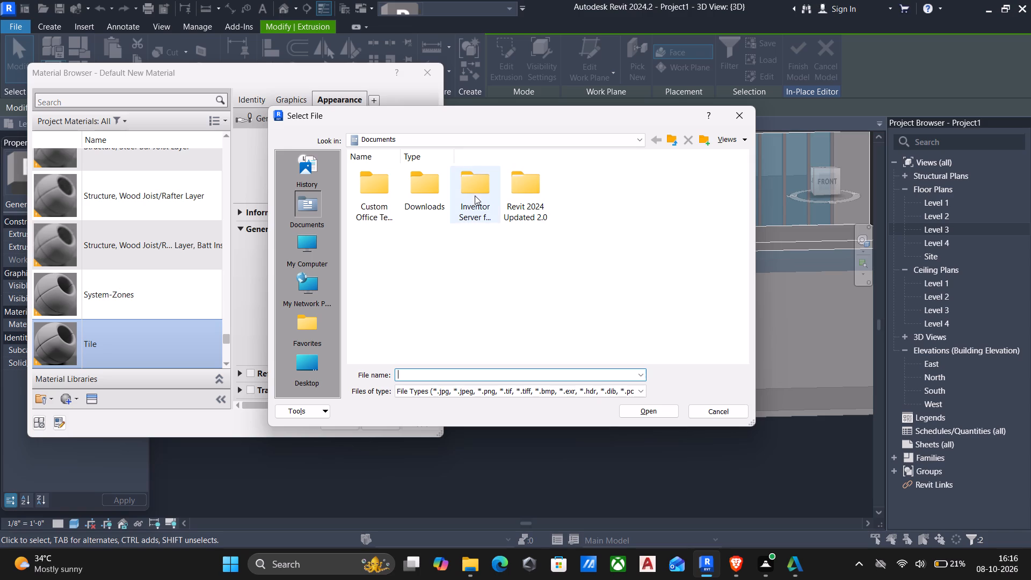
pyautogui.click(569, 139)
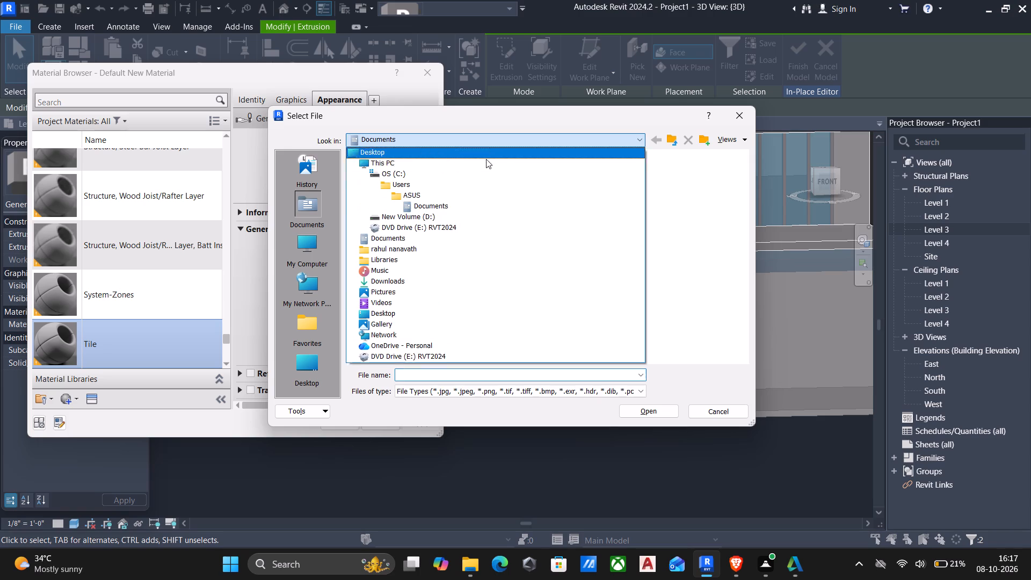
pyautogui.click(407, 165)
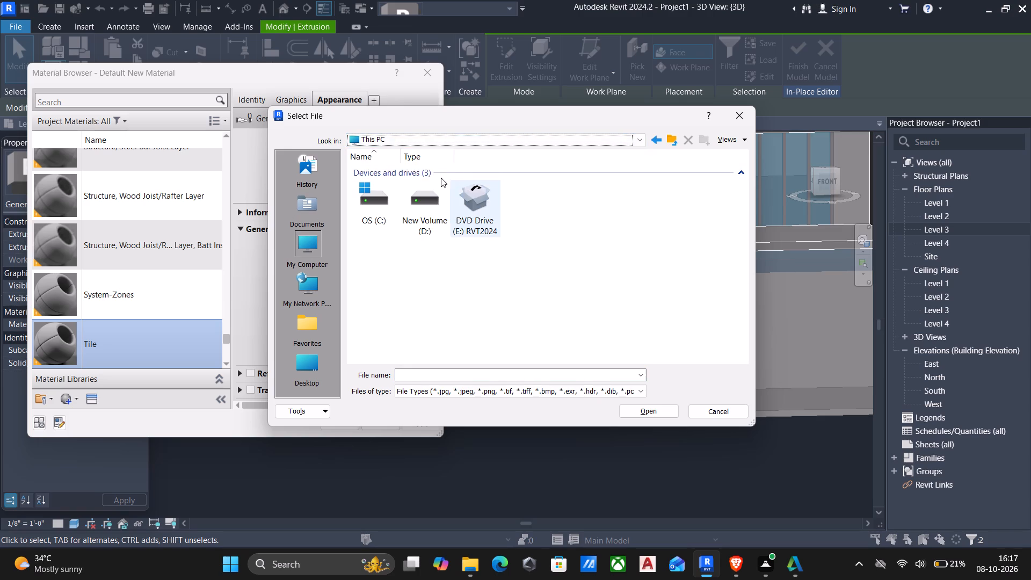
pyautogui.doubleClick(384, 213)
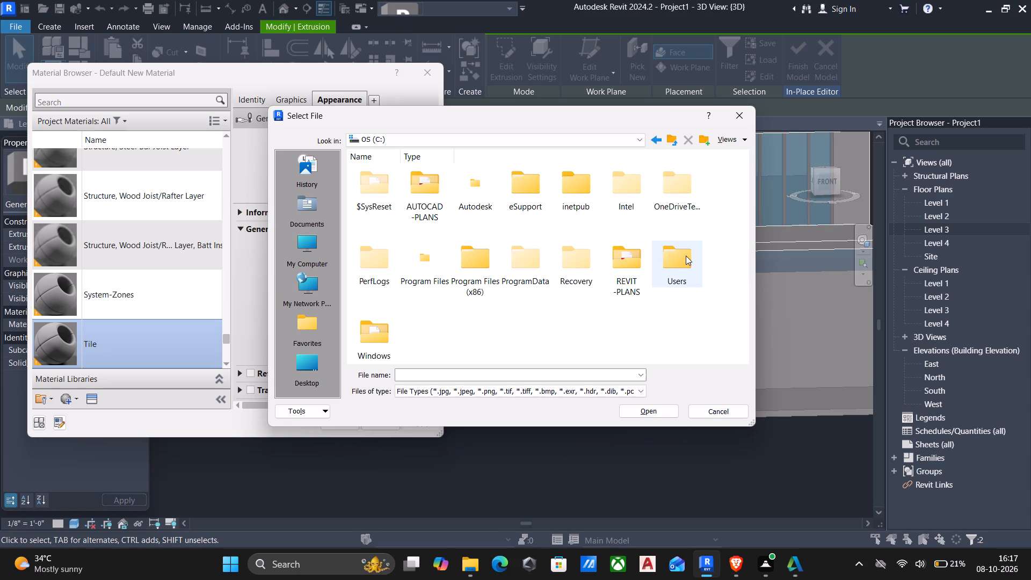
pyautogui.doubleClick(686, 256)
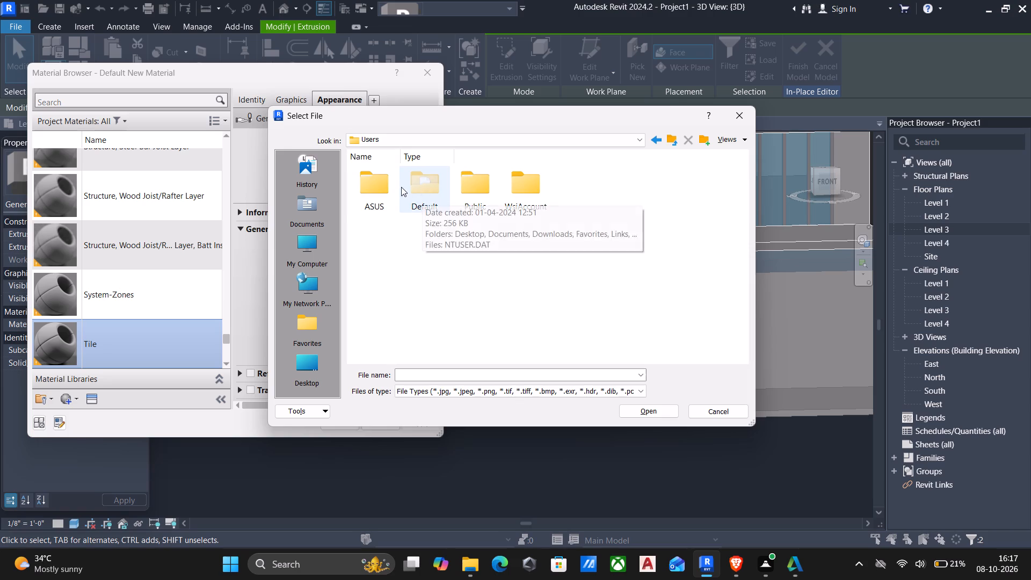
pyautogui.doubleClick(382, 184)
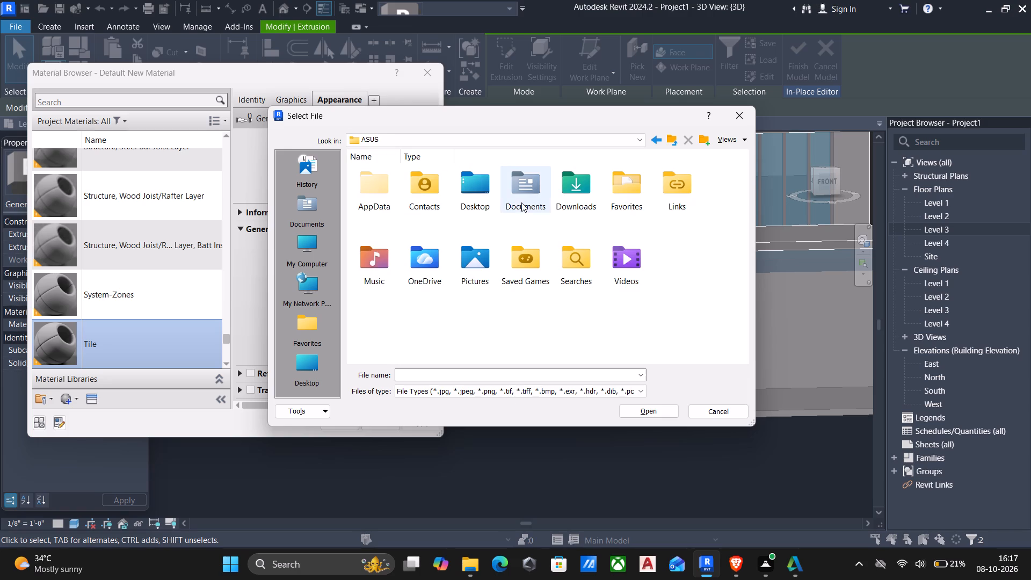
pyautogui.doubleClick(579, 184)
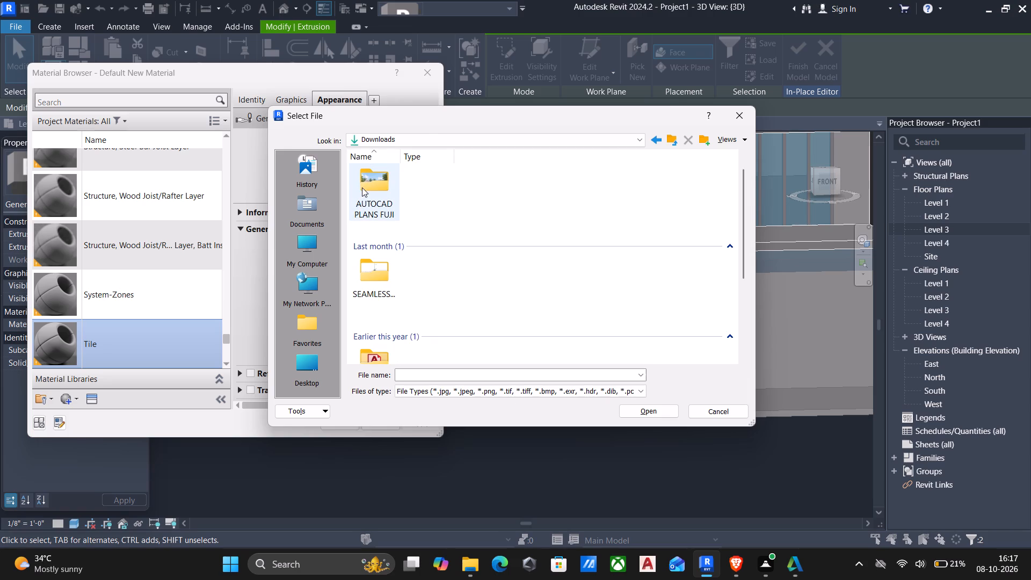
pyautogui.doubleClick(362, 187)
pyautogui.scroll(-6, 505, 204)
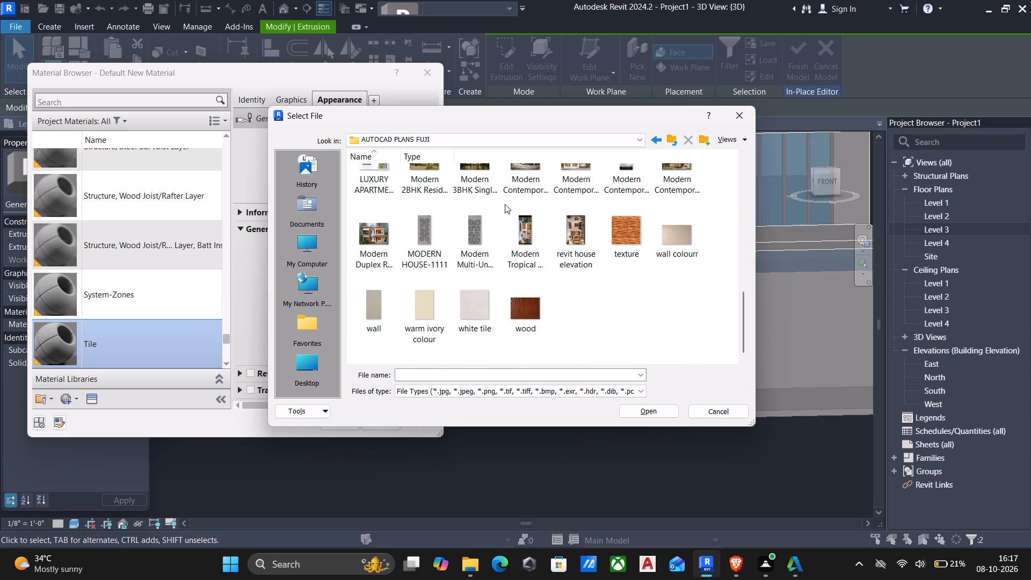
pyautogui.scroll(2, 510, 213)
pyautogui.scroll(-1, 511, 229)
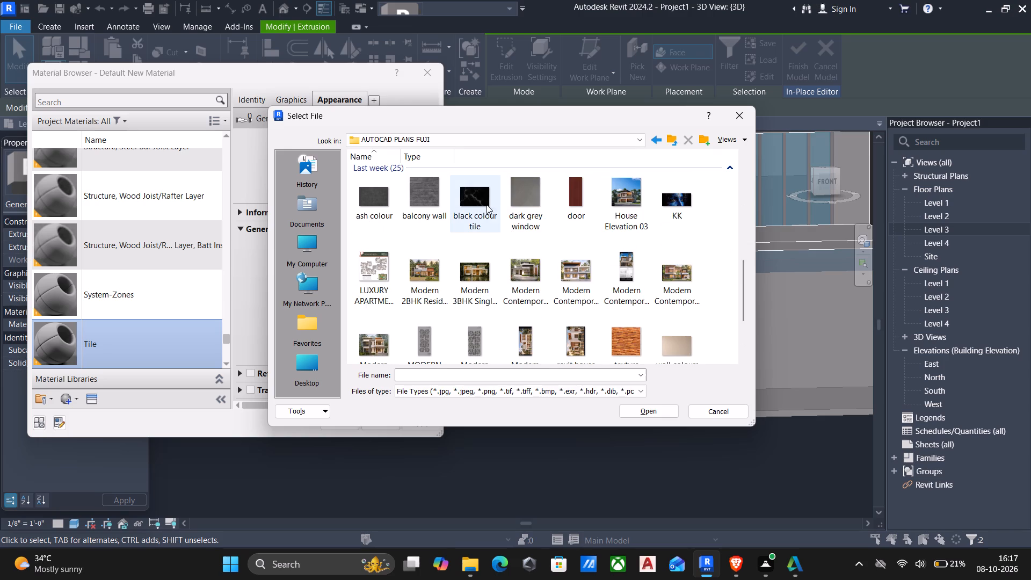
pyautogui.click(477, 199)
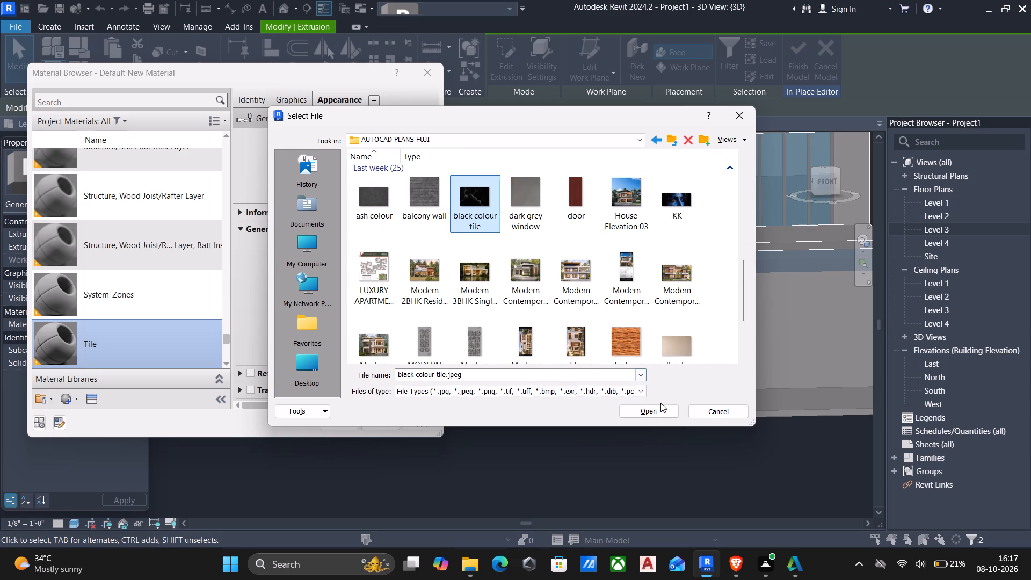
pyautogui.click(645, 409)
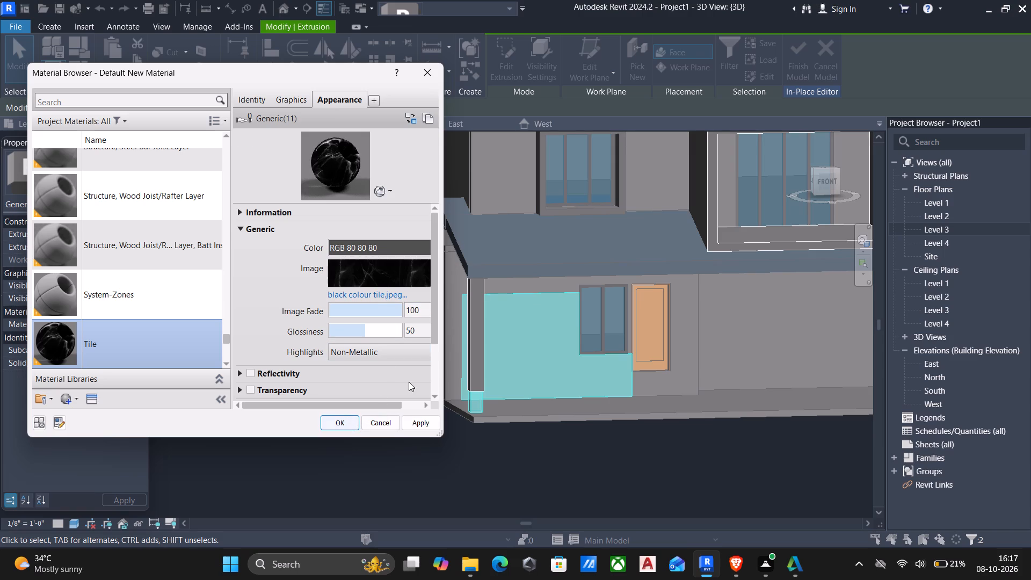
# Set the tile image's sample size to 5' and apply the material to the selected wall panel and post base.
pyautogui.click(419, 267)
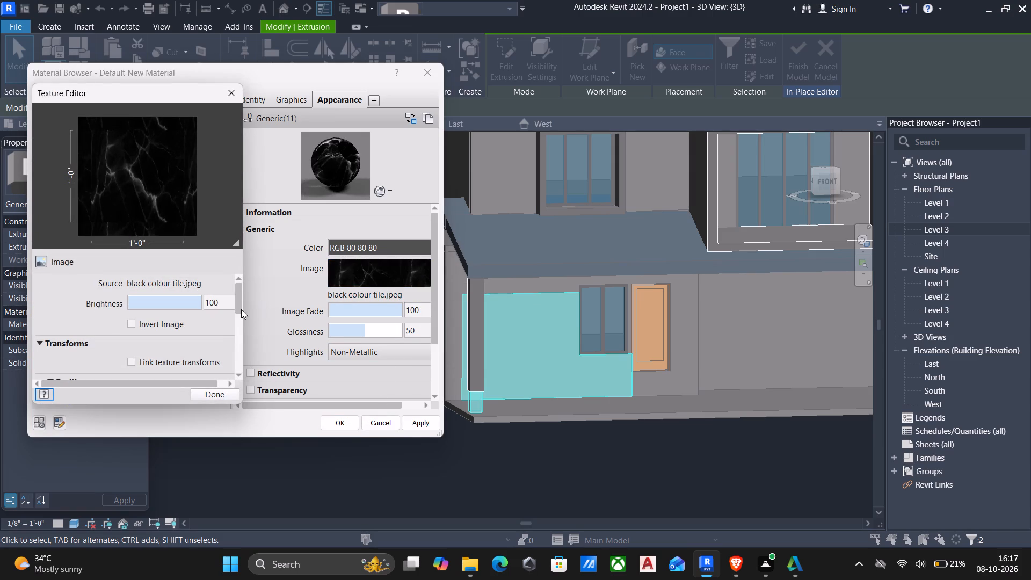
pyautogui.moveTo(239, 309); pyautogui.dragTo(238, 360)
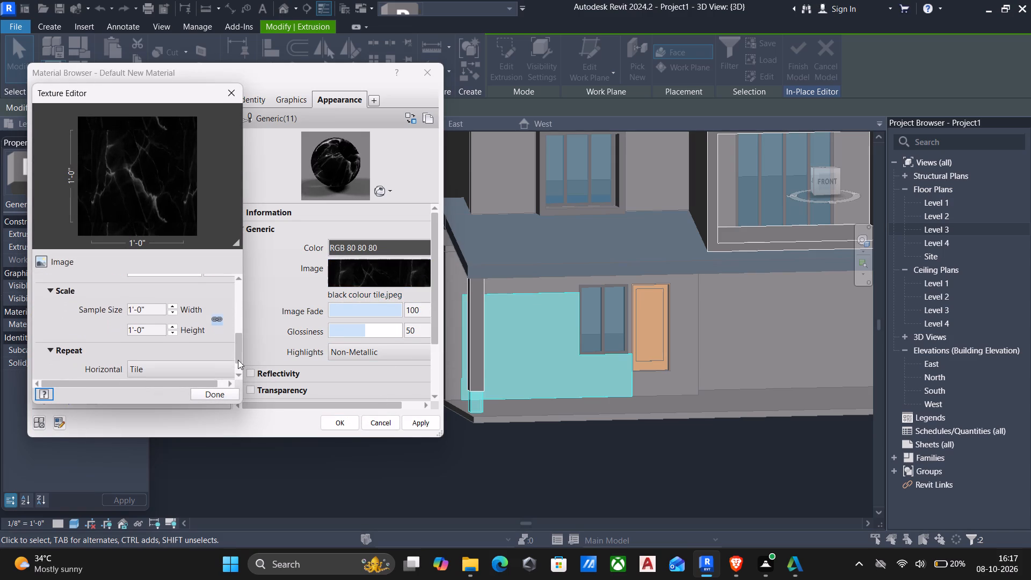
pyautogui.moveTo(238, 360); pyautogui.dragTo(238, 359)
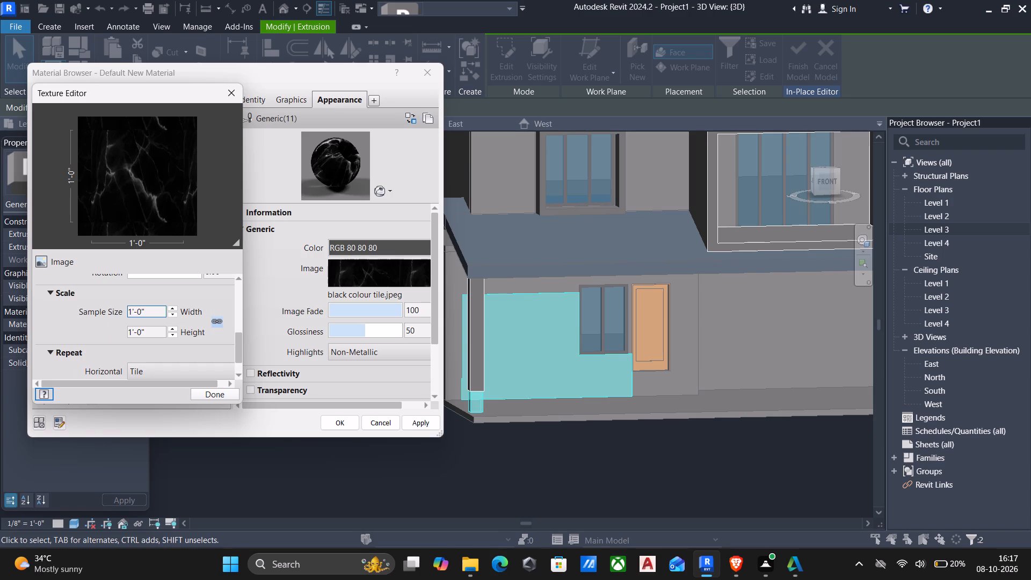
pyautogui.moveTo(156, 314); pyautogui.dragTo(112, 310)
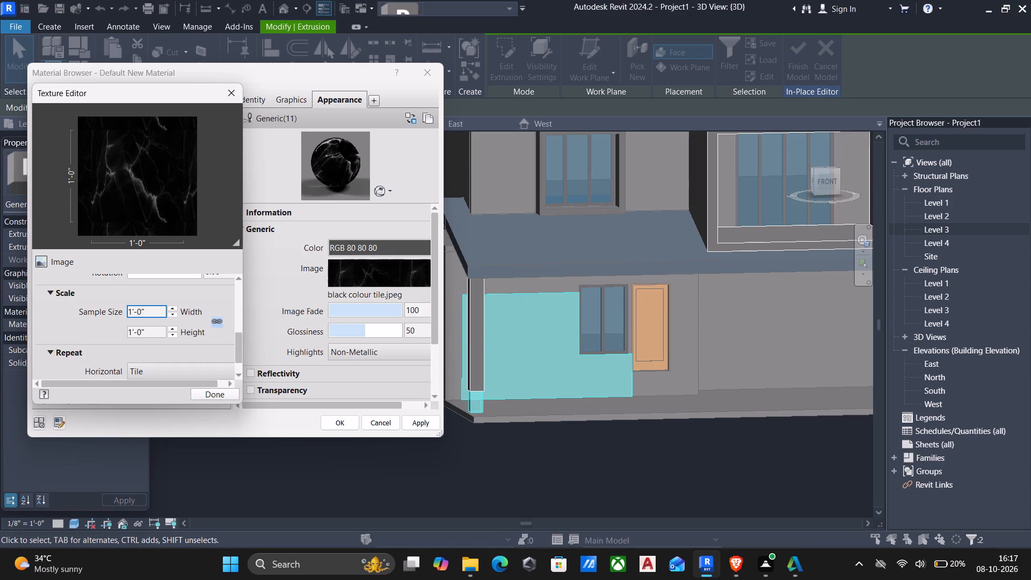
pyautogui.click(161, 314)
pyautogui.moveTo(160, 311); pyautogui.dragTo(88, 307)
pyautogui.write("5'")
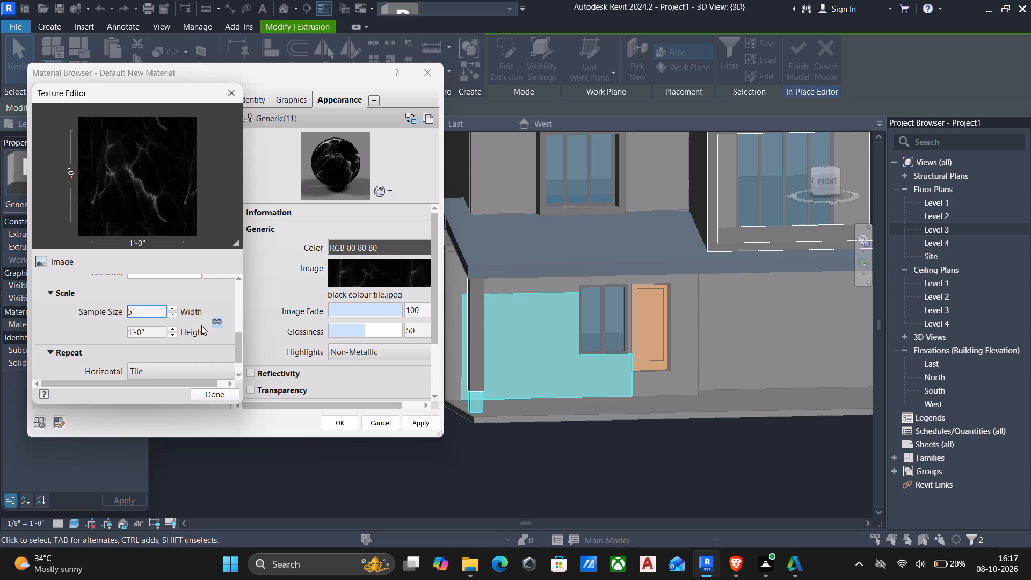
pyautogui.press('Return')
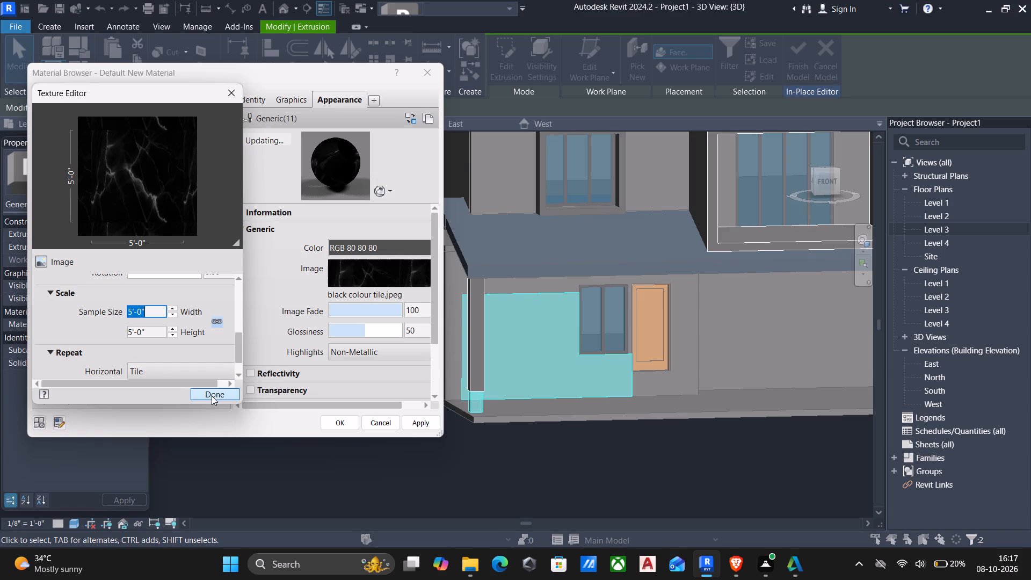
pyautogui.click(212, 396)
pyautogui.click(421, 424)
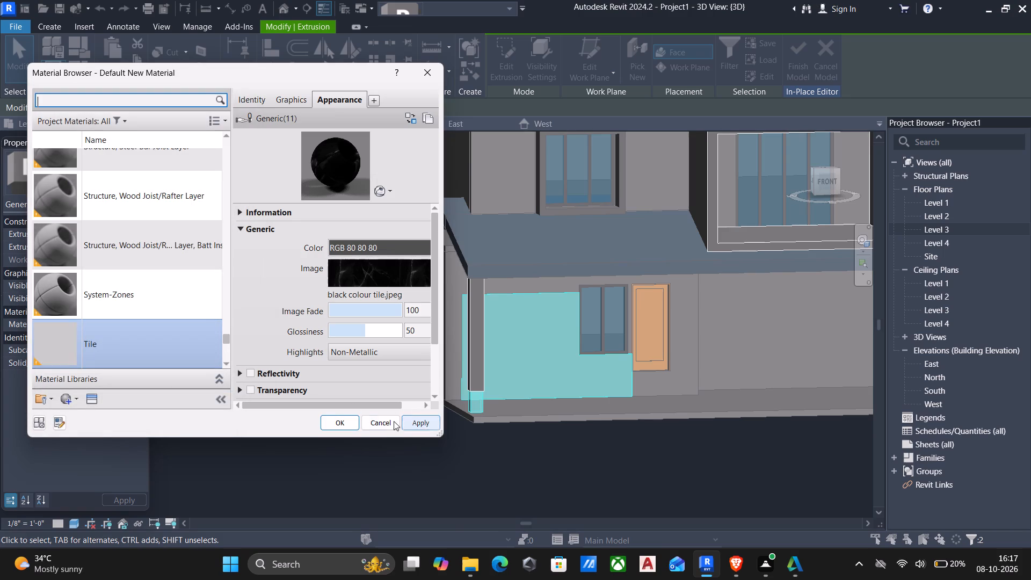
pyautogui.click(345, 419)
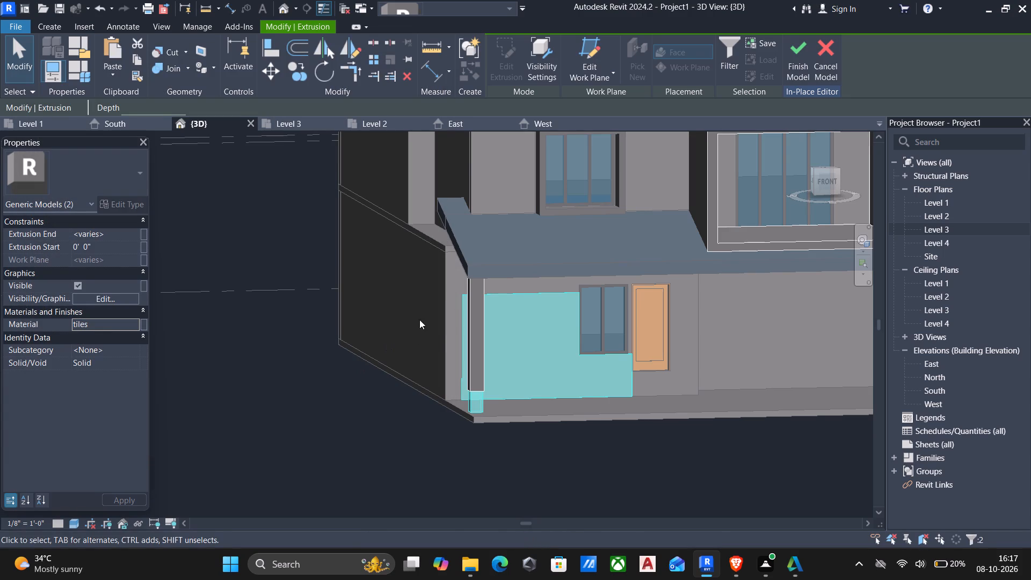
# Finish the in-place model and set the 3D view's visual style to Realistic.
pyautogui.press('Escape')
pyautogui.click(495, 56)
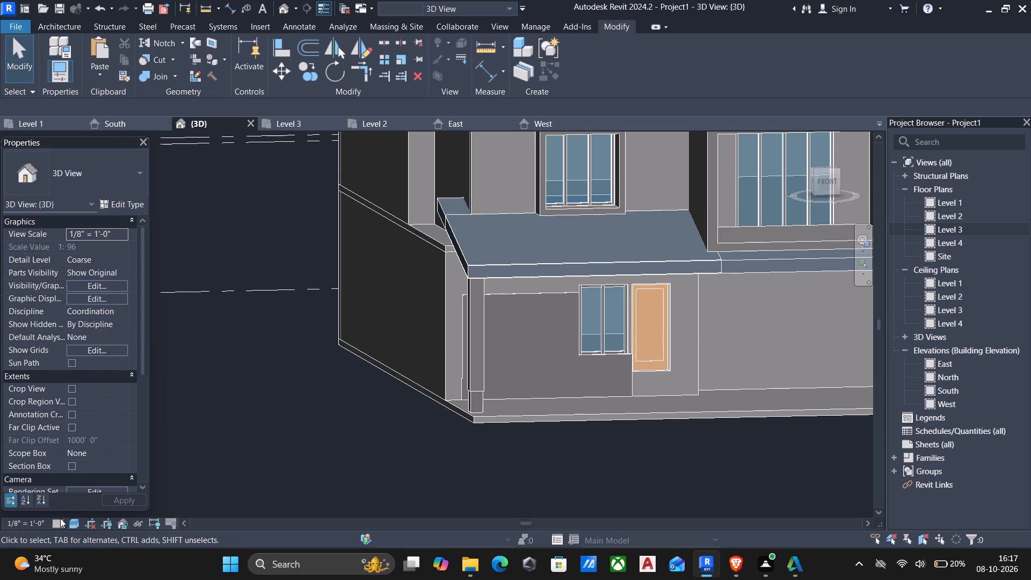
pyautogui.click(71, 526)
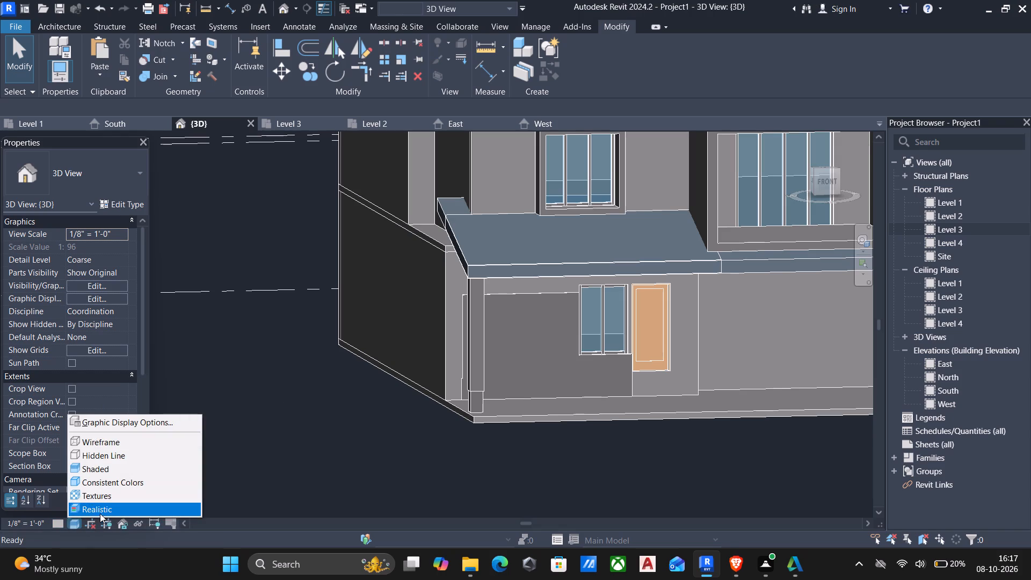
pyautogui.click(100, 509)
# Reopen the in-place model and stretch both post-side edge segments of the tiled wall panel to the wall corner, deleting the too-short line.
pyautogui.scroll(-2, 626, 372)
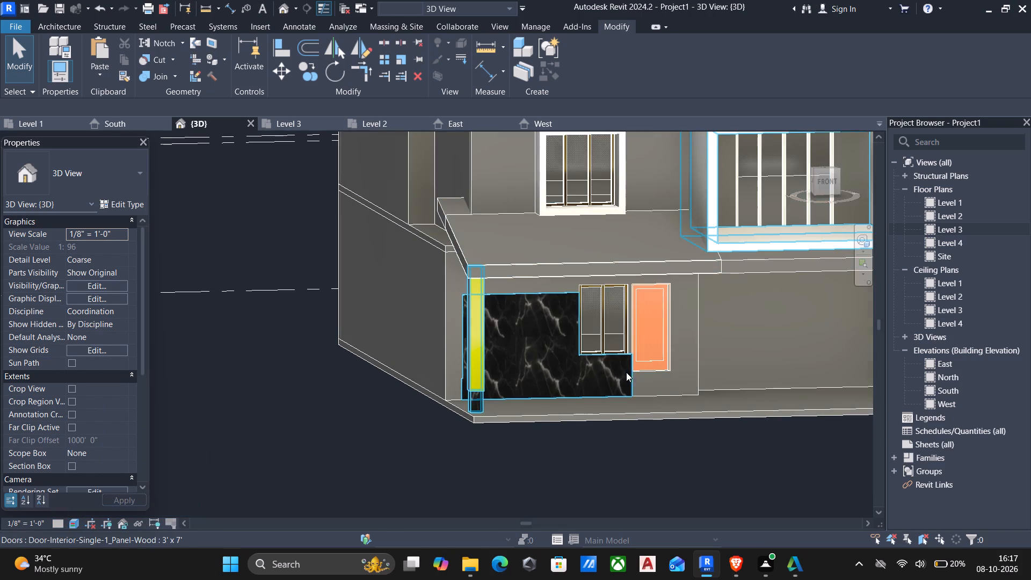
pyautogui.scroll(-3, 626, 372)
pyautogui.keyDown('shift'); pyautogui.moveTo(623, 373); pyautogui.dragTo(541, 396, button='middle'); pyautogui.keyUp('shift')
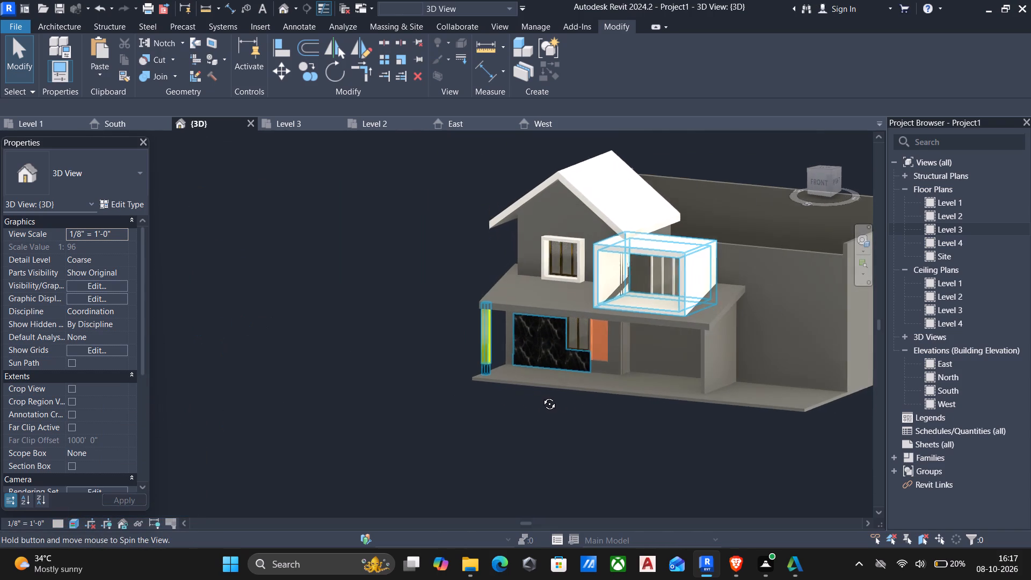
pyautogui.keyDown('shift'); pyautogui.moveTo(541, 396); pyautogui.dragTo(557, 394, button='middle'); pyautogui.keyUp('shift')
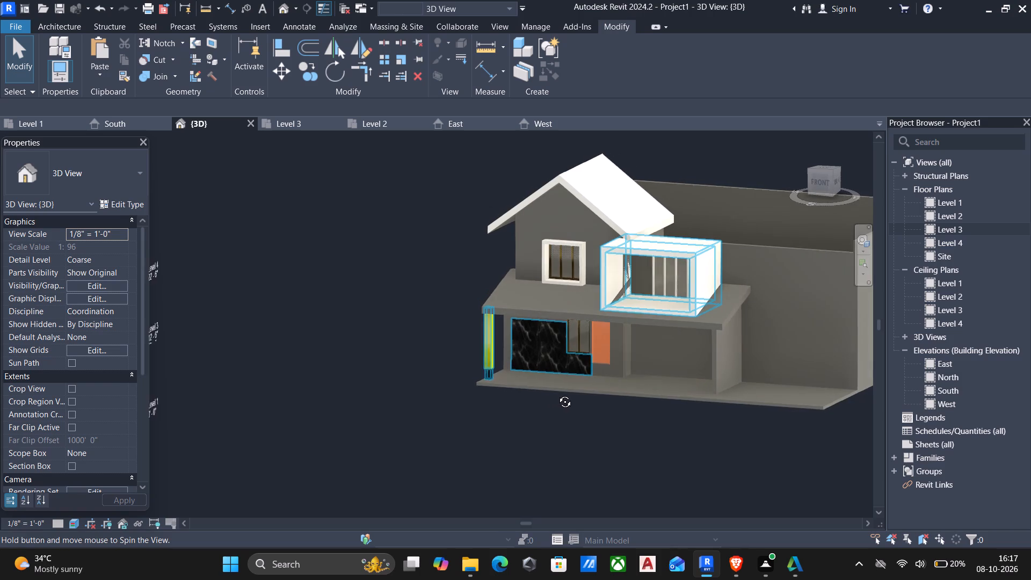
pyautogui.keyDown('shift'); pyautogui.moveTo(557, 394); pyautogui.dragTo(569, 392, button='middle'); pyautogui.keyUp('shift')
pyautogui.scroll(6, 569, 392)
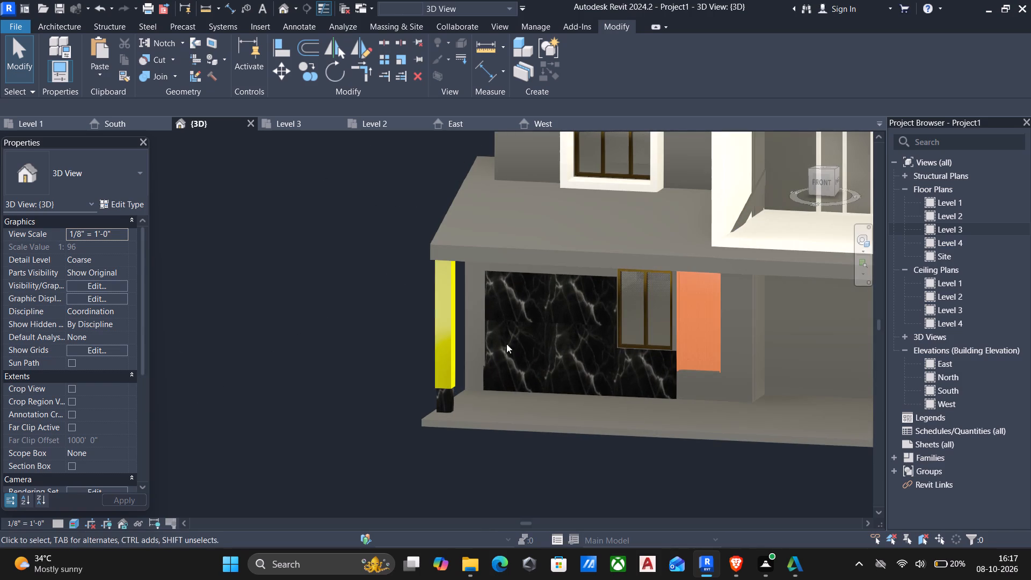
pyautogui.click(485, 338)
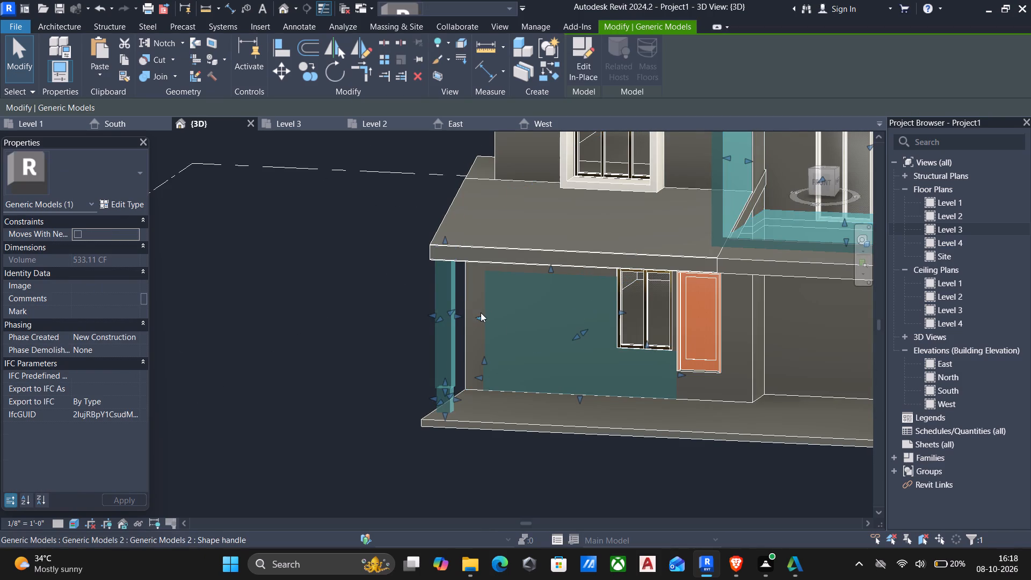
pyautogui.click(572, 48)
pyautogui.scroll(3, 466, 326)
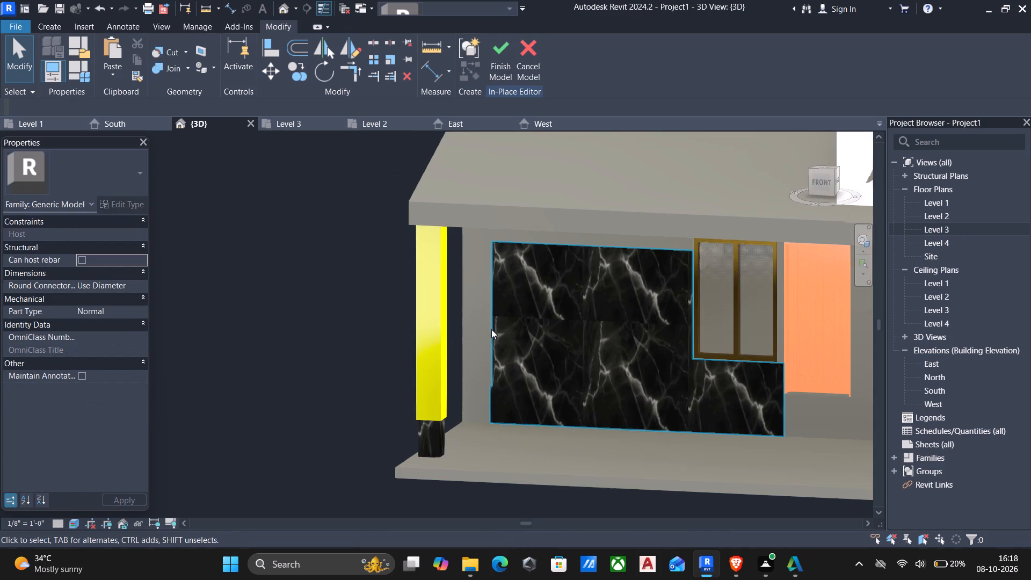
pyautogui.click(497, 329)
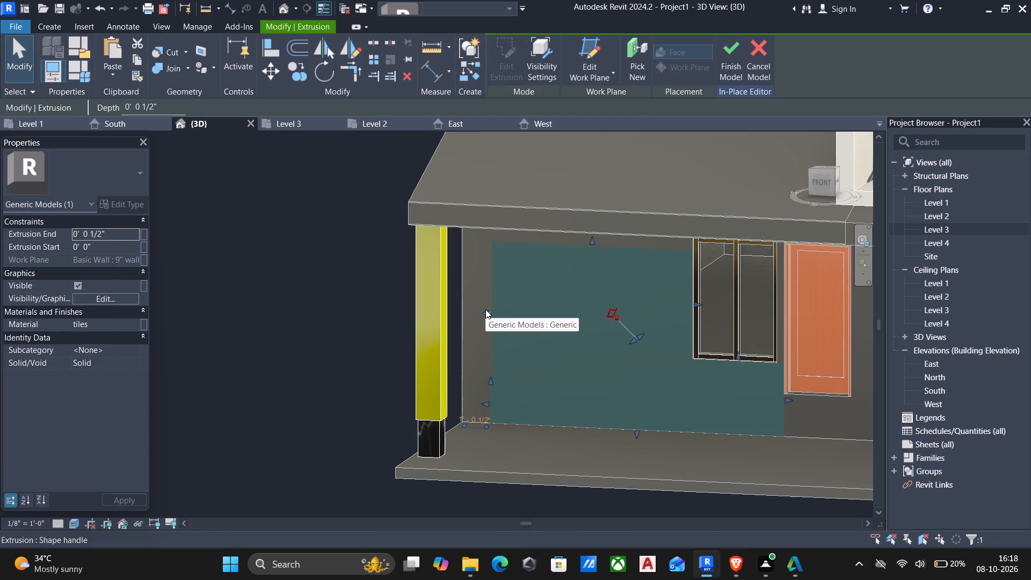
pyautogui.moveTo(485, 309); pyautogui.dragTo(458, 315)
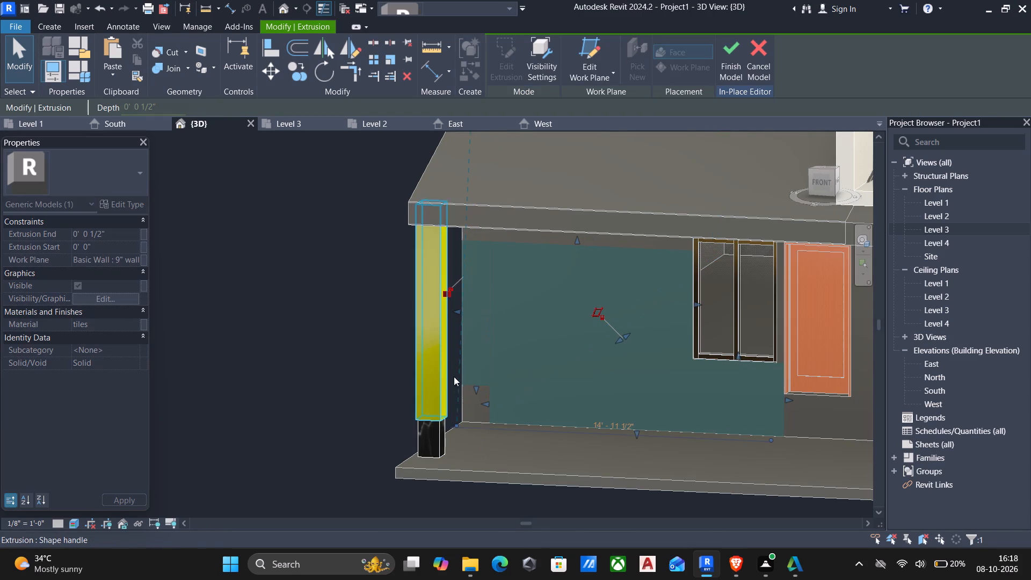
pyautogui.moveTo(482, 405); pyautogui.dragTo(461, 403)
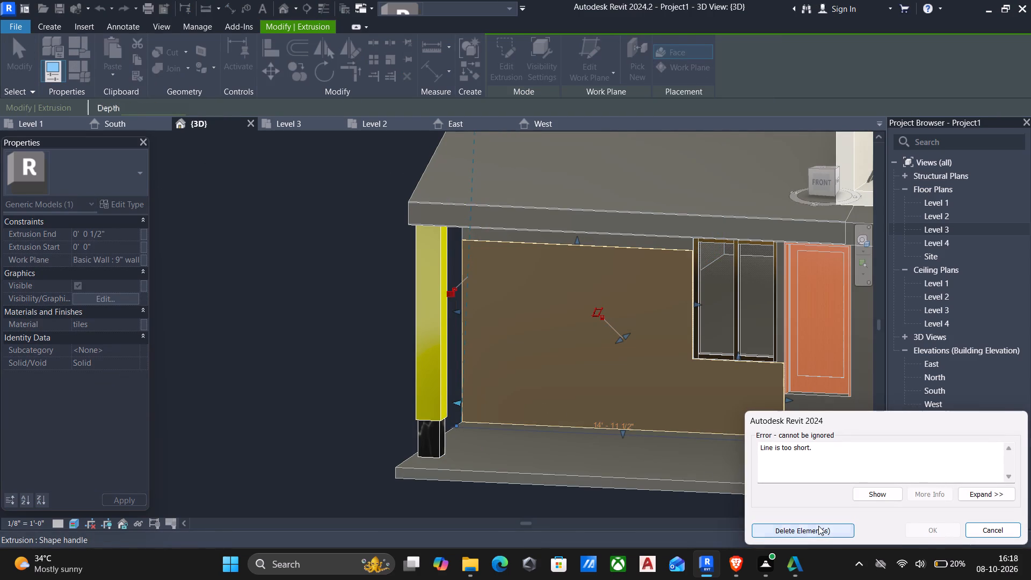
pyautogui.click(818, 526)
pyautogui.press('Escape')
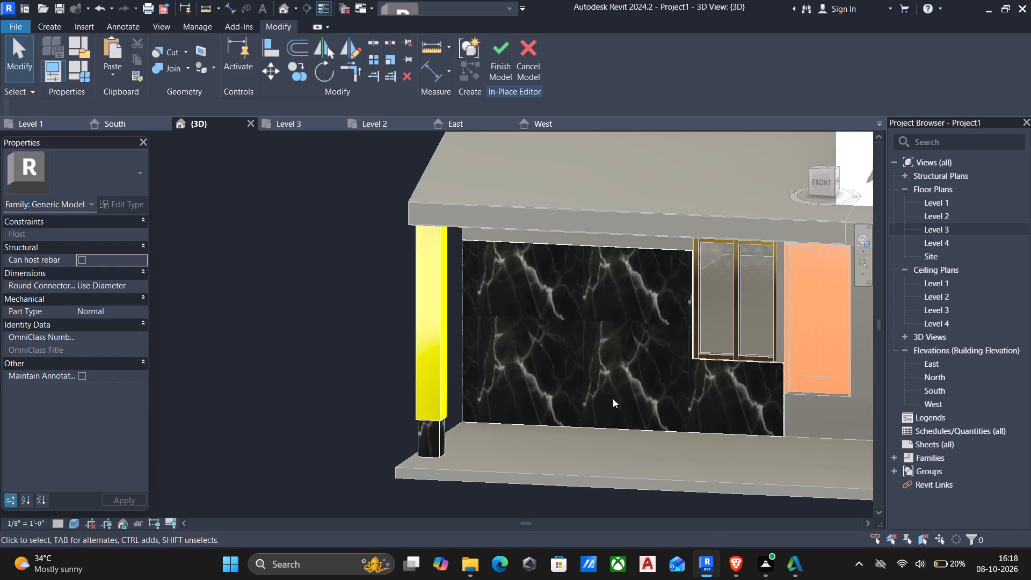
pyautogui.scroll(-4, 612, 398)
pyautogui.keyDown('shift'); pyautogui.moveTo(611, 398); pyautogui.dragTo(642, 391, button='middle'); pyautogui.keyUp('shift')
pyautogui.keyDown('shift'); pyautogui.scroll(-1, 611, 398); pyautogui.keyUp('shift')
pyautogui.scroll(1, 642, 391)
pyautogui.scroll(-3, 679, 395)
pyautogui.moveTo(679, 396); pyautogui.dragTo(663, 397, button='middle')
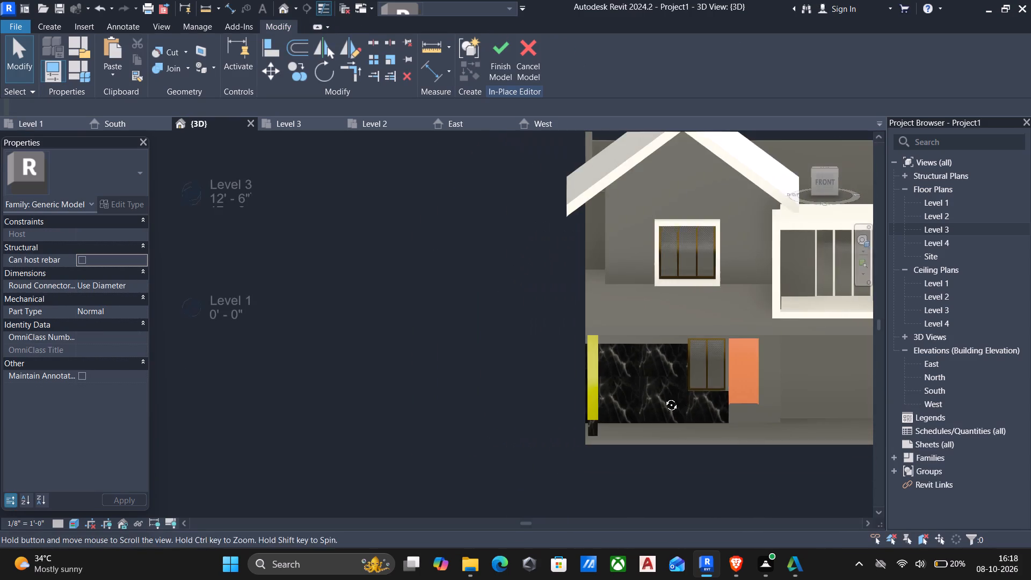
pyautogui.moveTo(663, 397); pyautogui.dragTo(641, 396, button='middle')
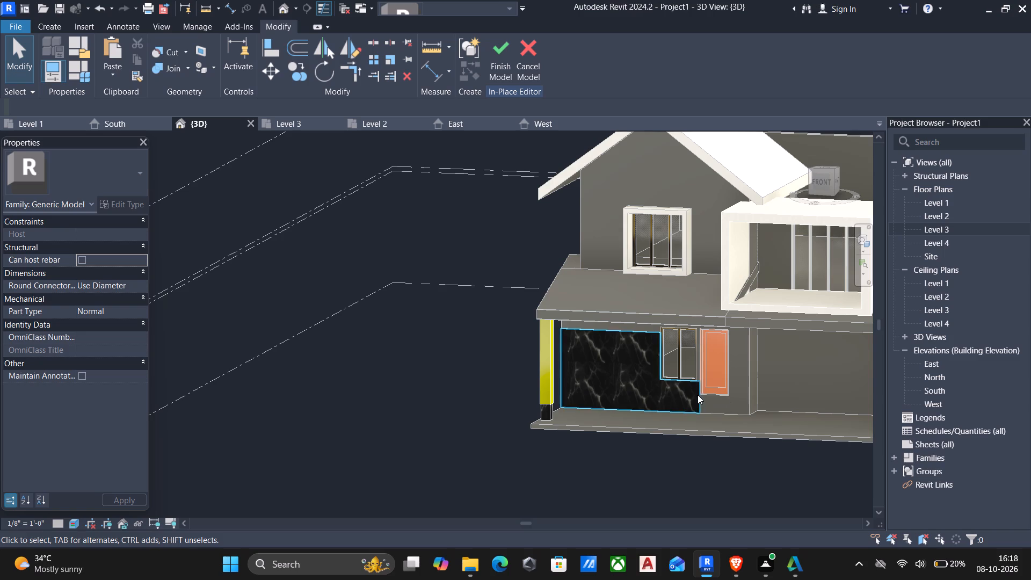
# Raise the tiled wall panel's bottom edge off the floor to the height of the post base's top, deleting the too-short line.
pyautogui.scroll(3, 694, 400)
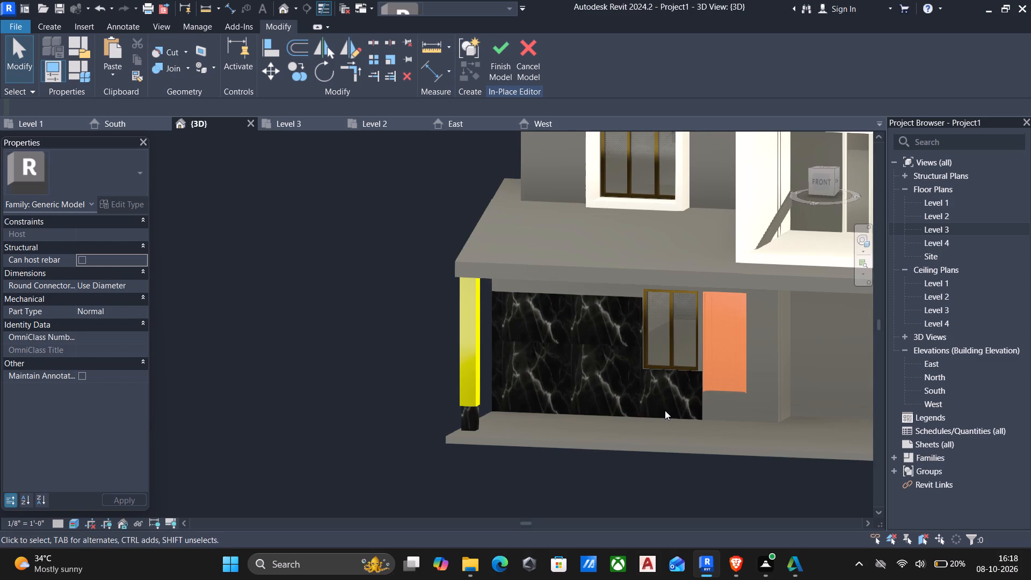
pyautogui.click(664, 418)
pyautogui.moveTo(596, 420); pyautogui.dragTo(600, 395)
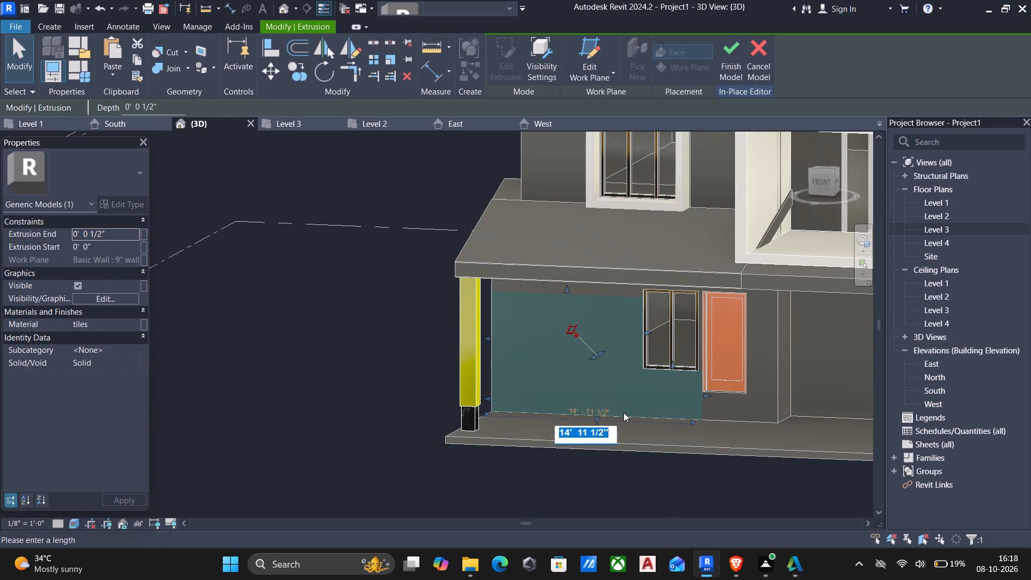
pyautogui.press('Escape')
pyautogui.scroll(3, 582, 400)
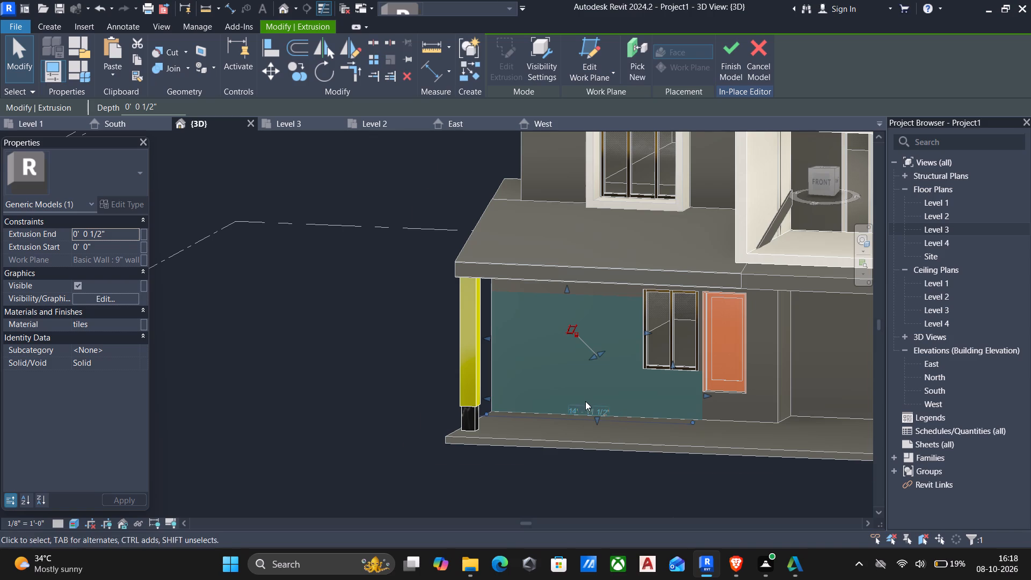
pyautogui.scroll(5, 585, 401)
pyautogui.moveTo(607, 427); pyautogui.dragTo(604, 419)
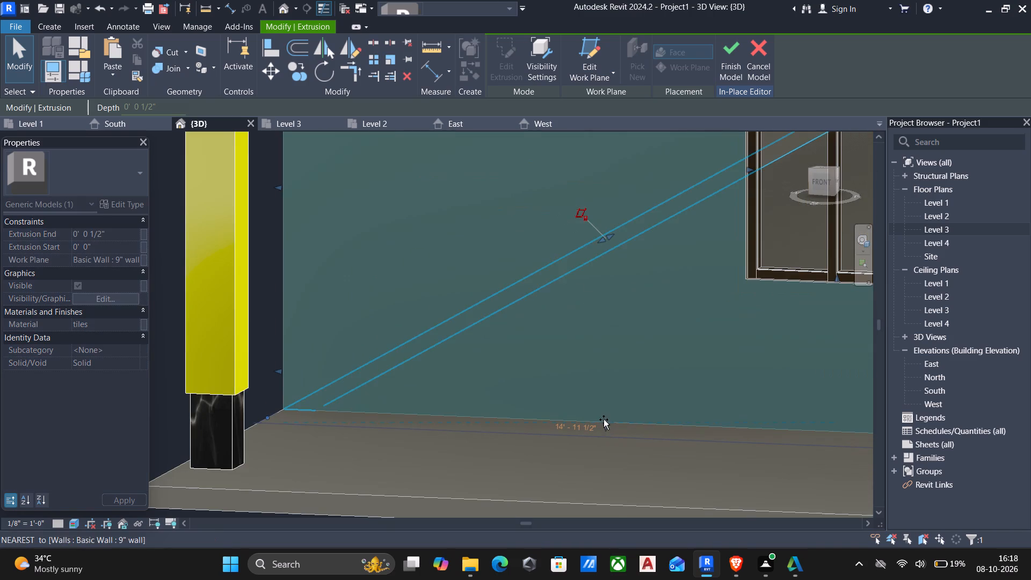
pyautogui.moveTo(604, 419); pyautogui.dragTo(587, 371)
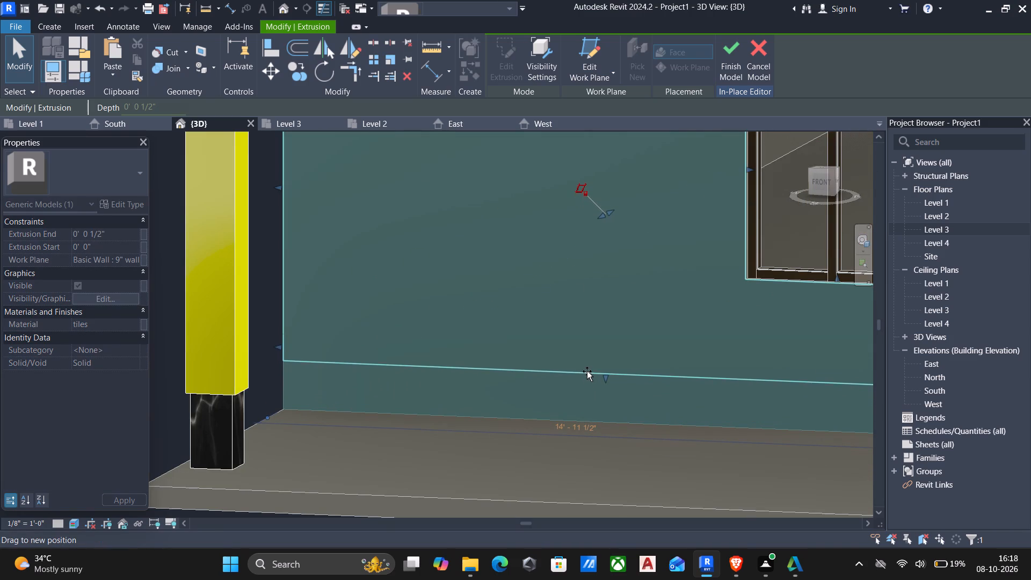
pyautogui.moveTo(587, 371); pyautogui.dragTo(587, 353)
pyautogui.scroll(-6, 587, 353)
pyautogui.moveTo(575, 357); pyautogui.dragTo(502, 383, button='middle')
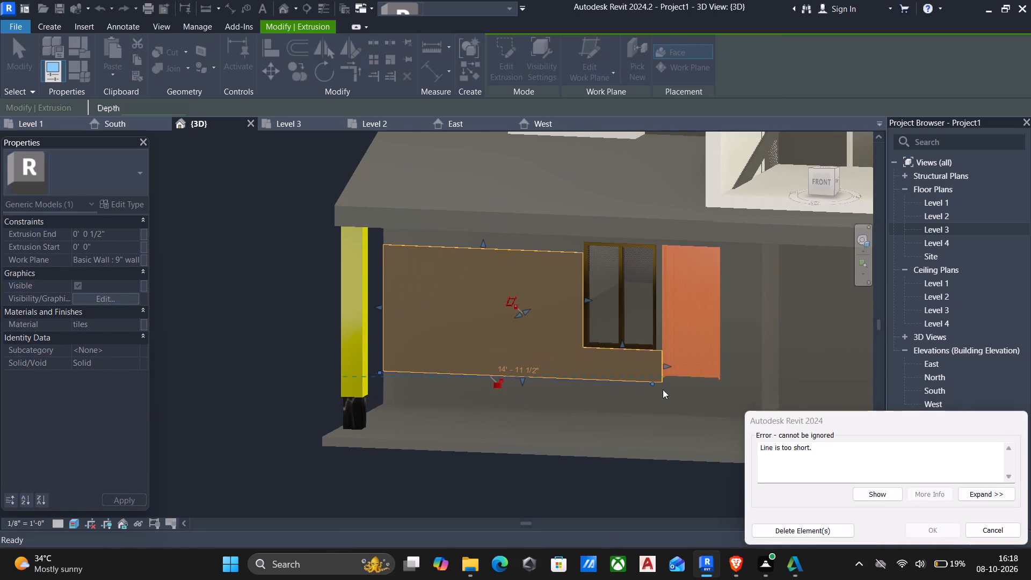
pyautogui.click(808, 525)
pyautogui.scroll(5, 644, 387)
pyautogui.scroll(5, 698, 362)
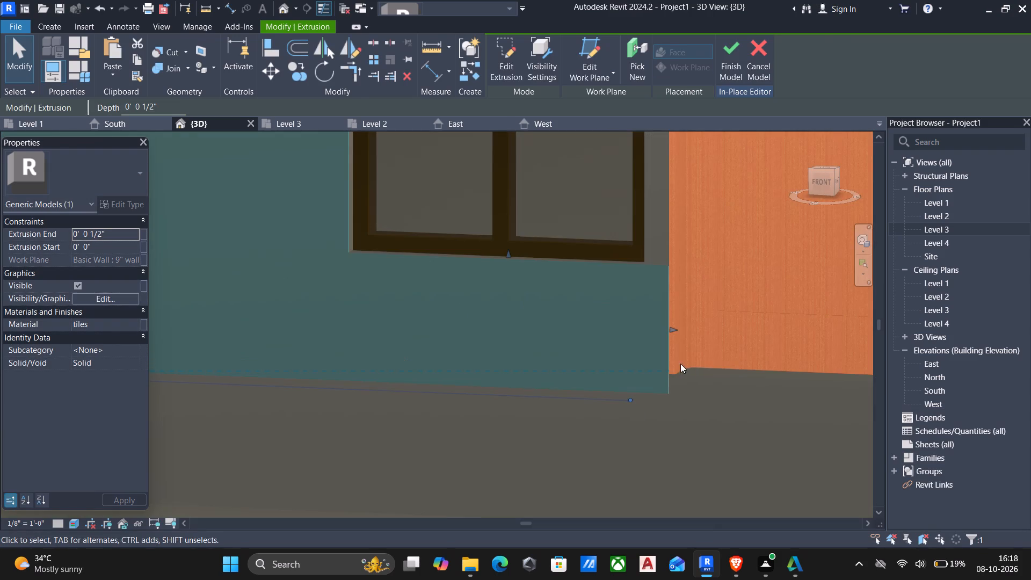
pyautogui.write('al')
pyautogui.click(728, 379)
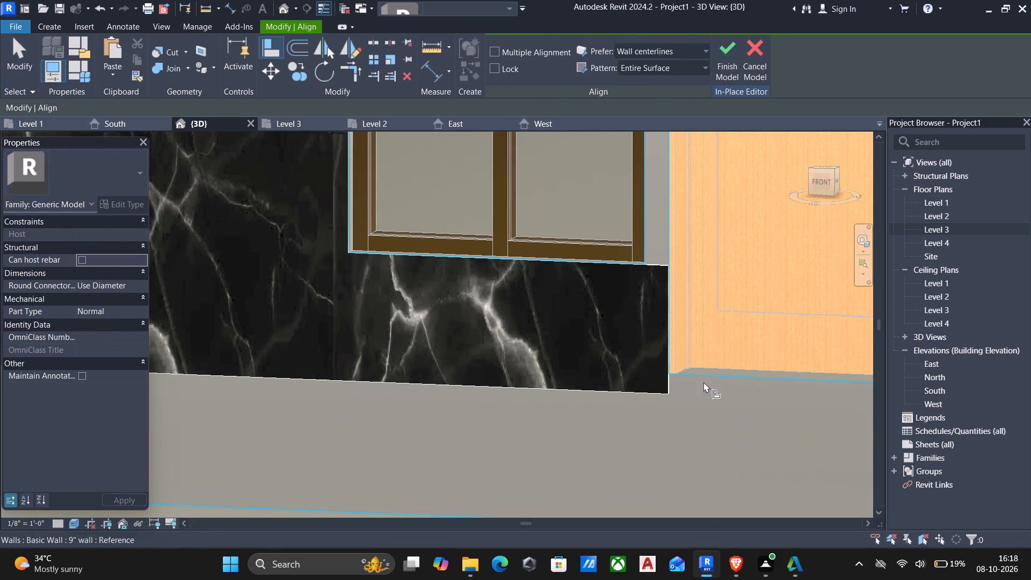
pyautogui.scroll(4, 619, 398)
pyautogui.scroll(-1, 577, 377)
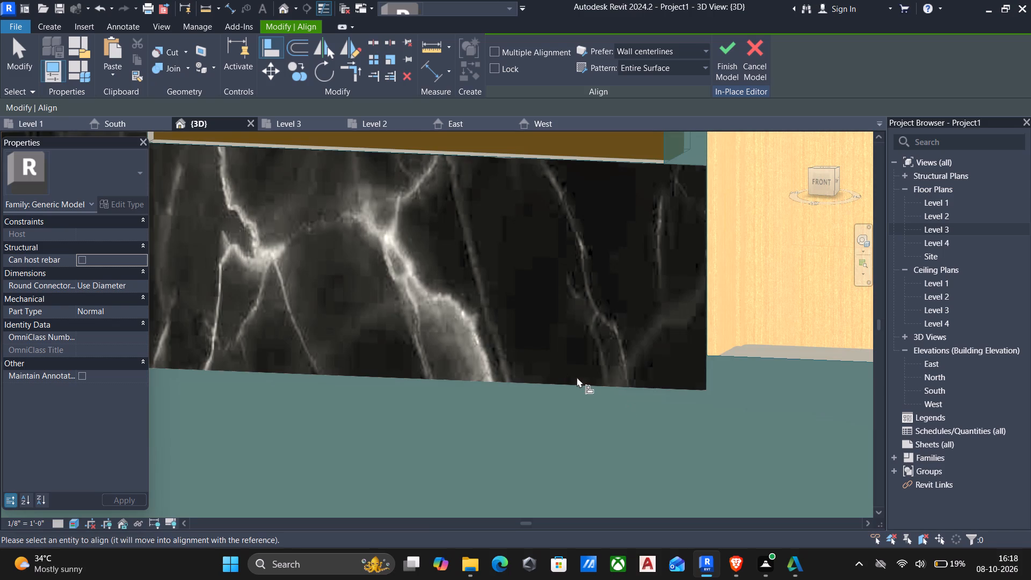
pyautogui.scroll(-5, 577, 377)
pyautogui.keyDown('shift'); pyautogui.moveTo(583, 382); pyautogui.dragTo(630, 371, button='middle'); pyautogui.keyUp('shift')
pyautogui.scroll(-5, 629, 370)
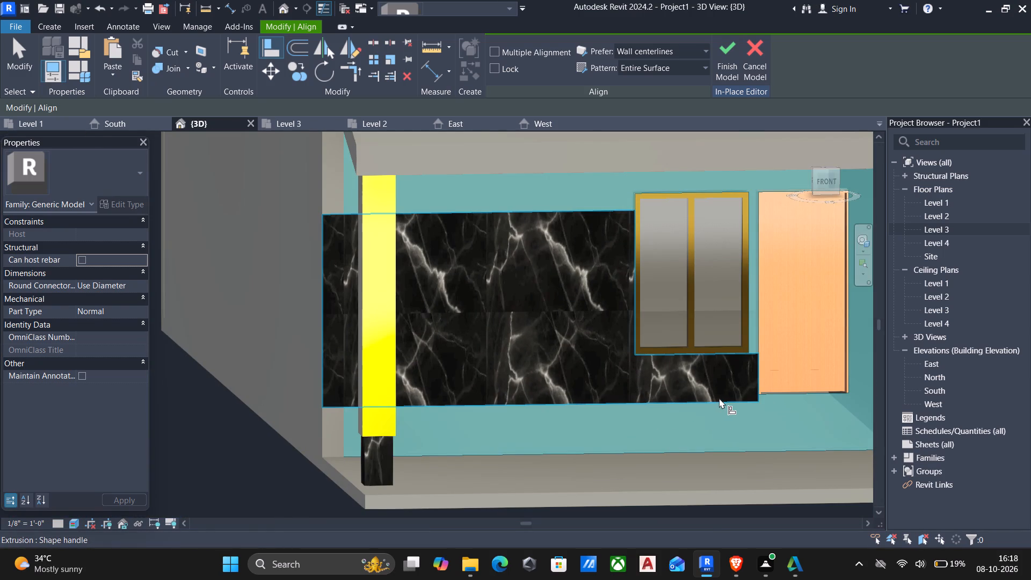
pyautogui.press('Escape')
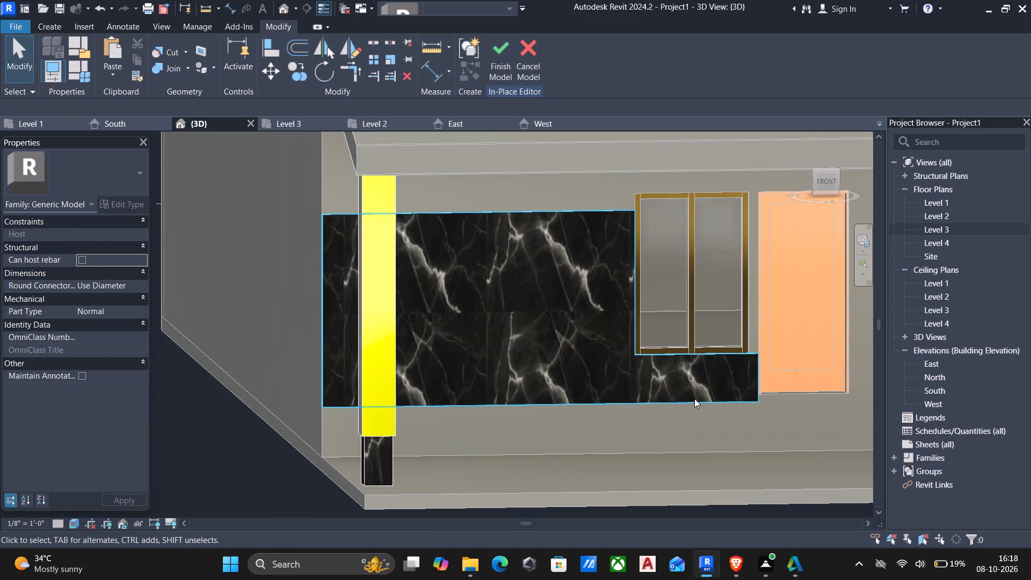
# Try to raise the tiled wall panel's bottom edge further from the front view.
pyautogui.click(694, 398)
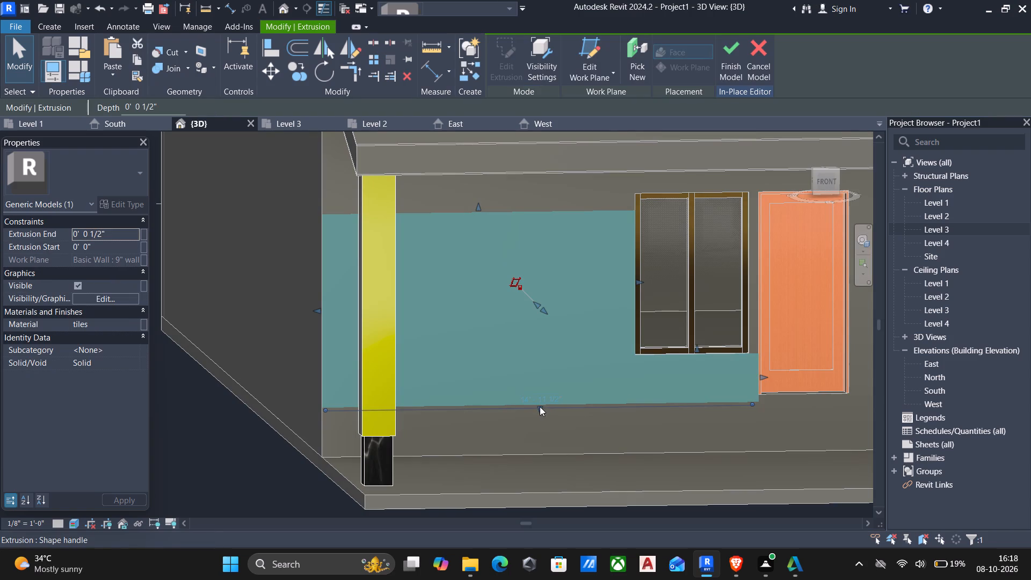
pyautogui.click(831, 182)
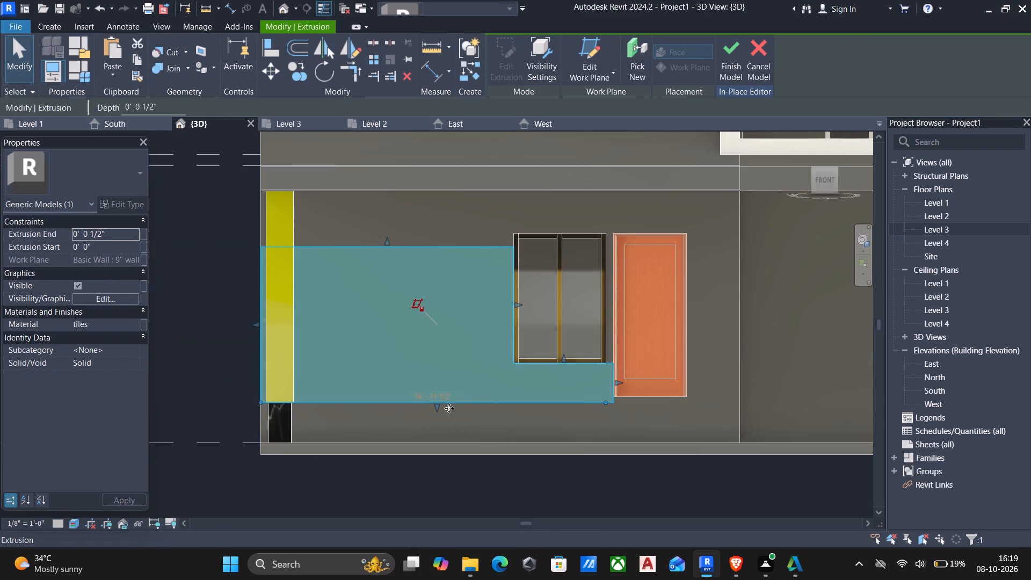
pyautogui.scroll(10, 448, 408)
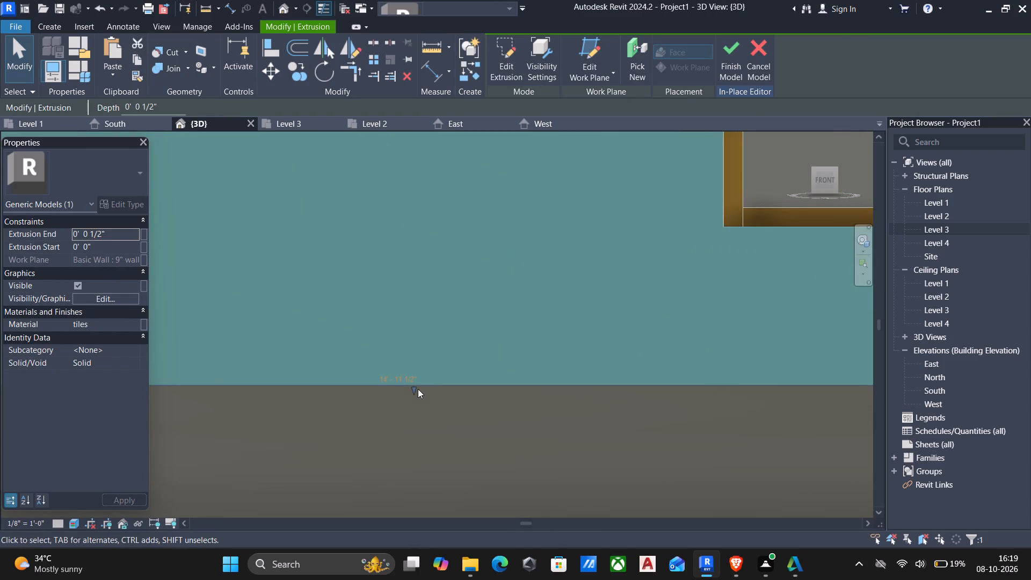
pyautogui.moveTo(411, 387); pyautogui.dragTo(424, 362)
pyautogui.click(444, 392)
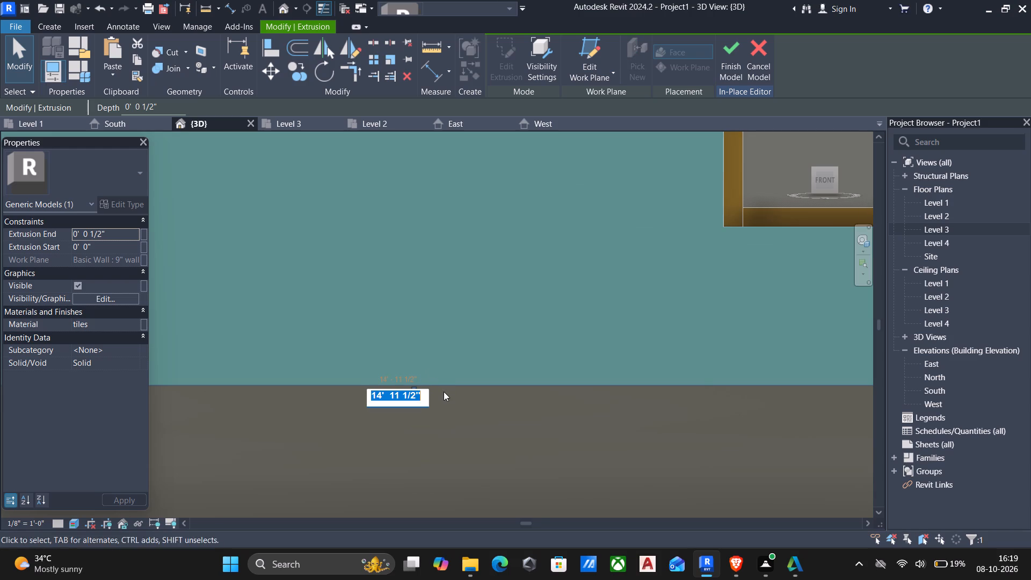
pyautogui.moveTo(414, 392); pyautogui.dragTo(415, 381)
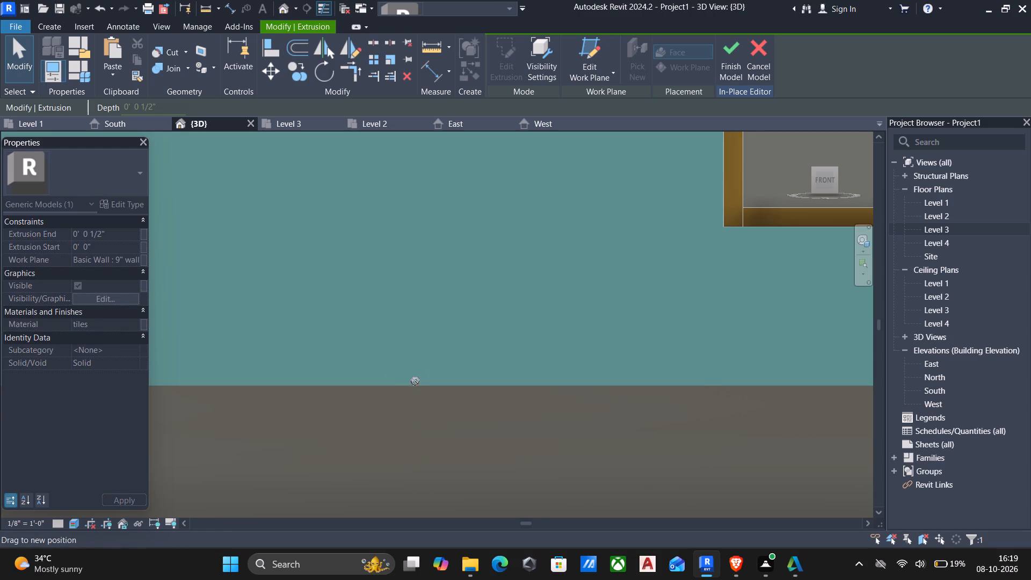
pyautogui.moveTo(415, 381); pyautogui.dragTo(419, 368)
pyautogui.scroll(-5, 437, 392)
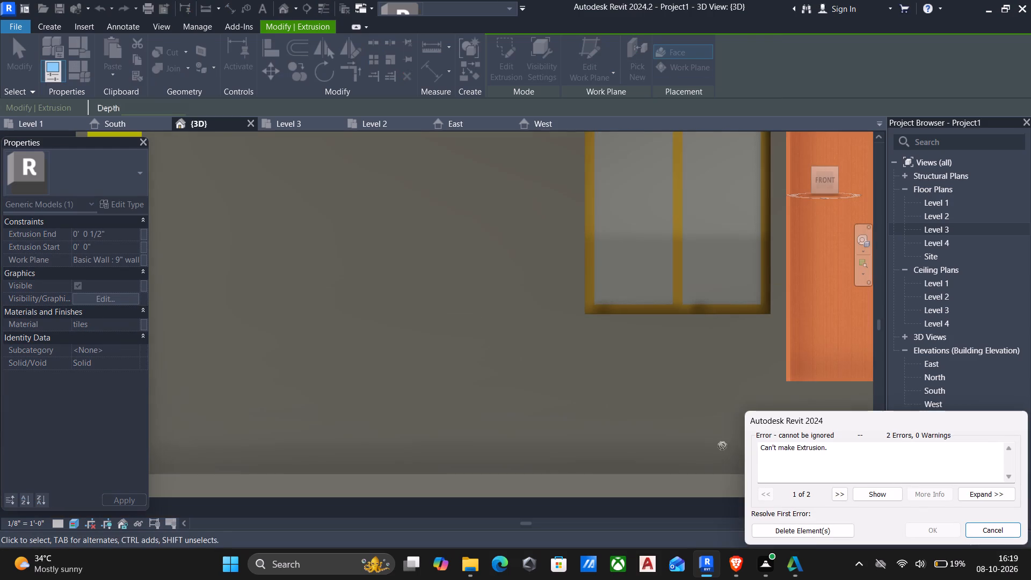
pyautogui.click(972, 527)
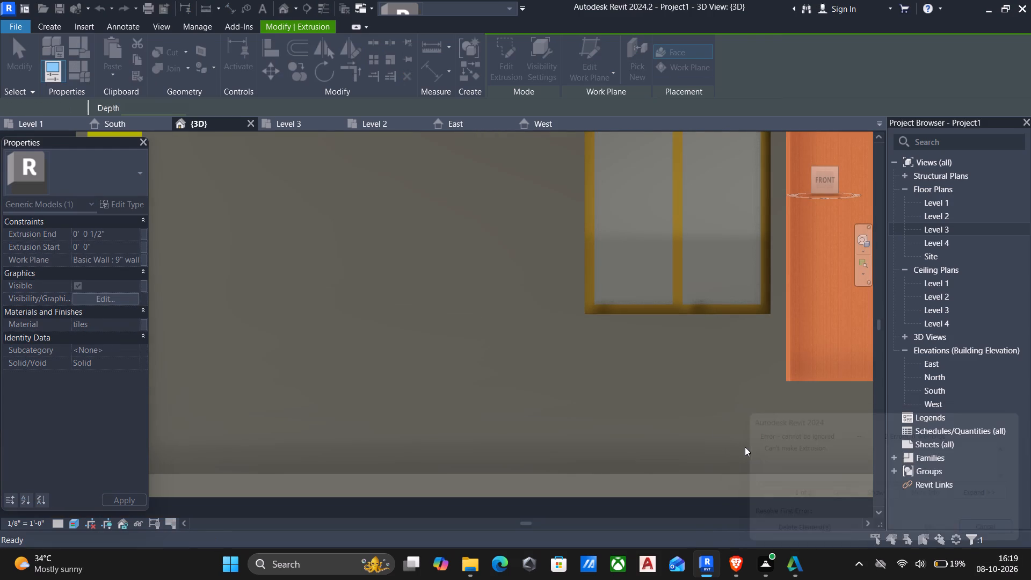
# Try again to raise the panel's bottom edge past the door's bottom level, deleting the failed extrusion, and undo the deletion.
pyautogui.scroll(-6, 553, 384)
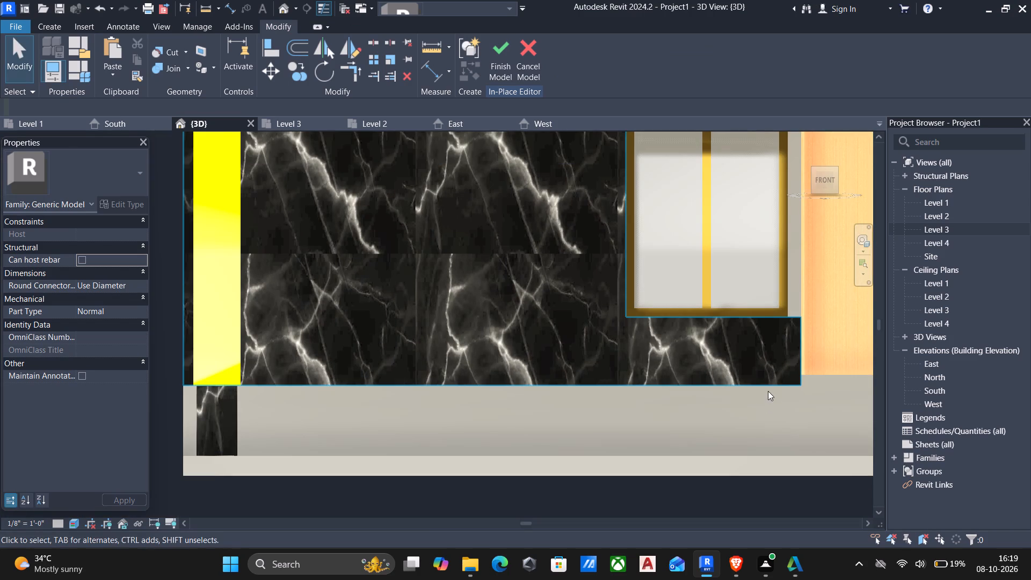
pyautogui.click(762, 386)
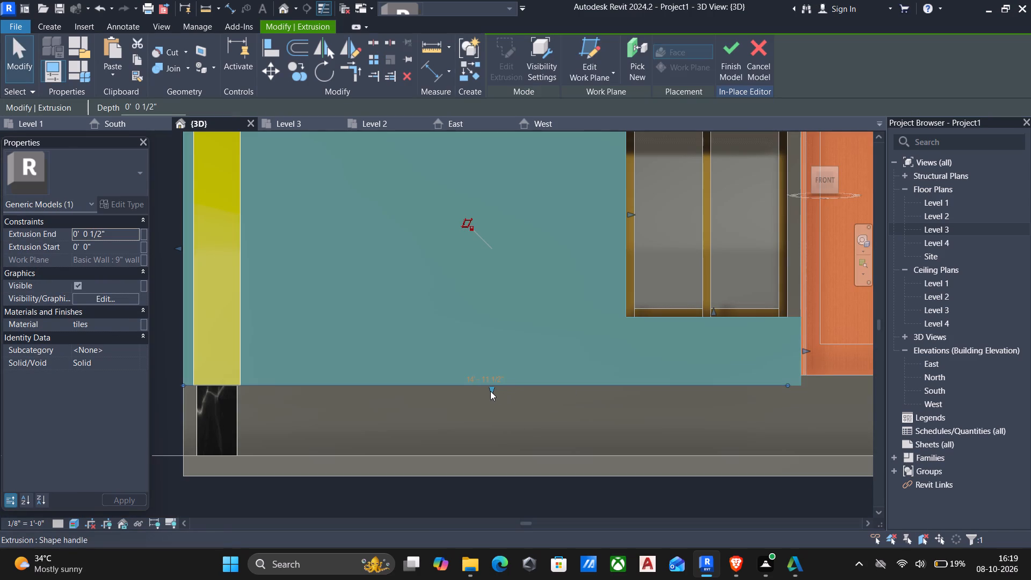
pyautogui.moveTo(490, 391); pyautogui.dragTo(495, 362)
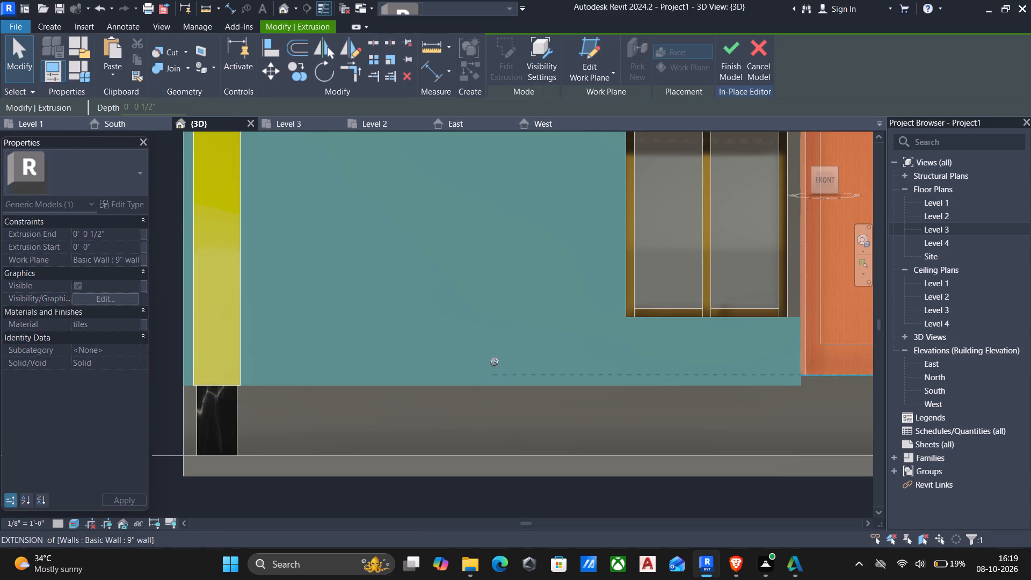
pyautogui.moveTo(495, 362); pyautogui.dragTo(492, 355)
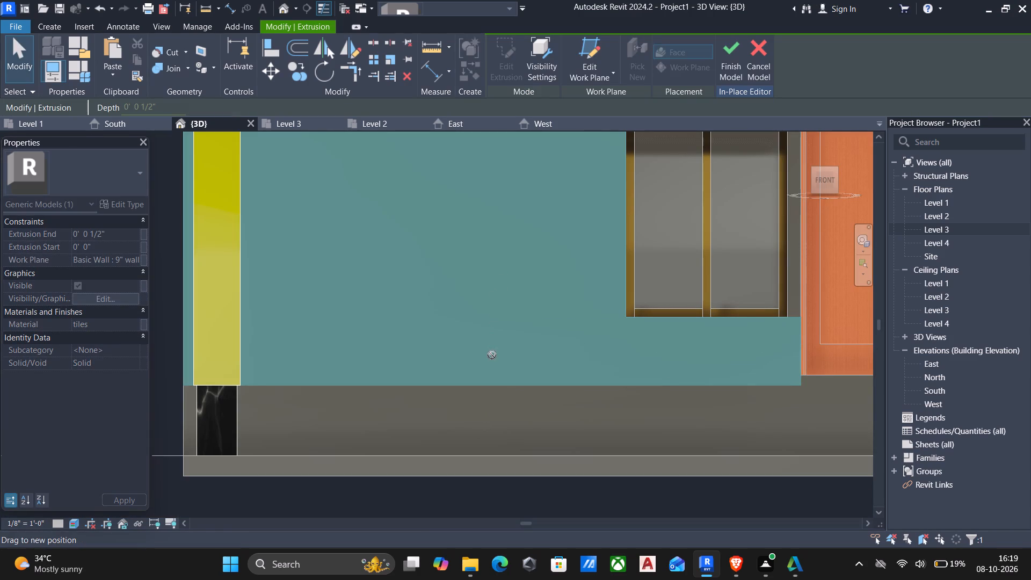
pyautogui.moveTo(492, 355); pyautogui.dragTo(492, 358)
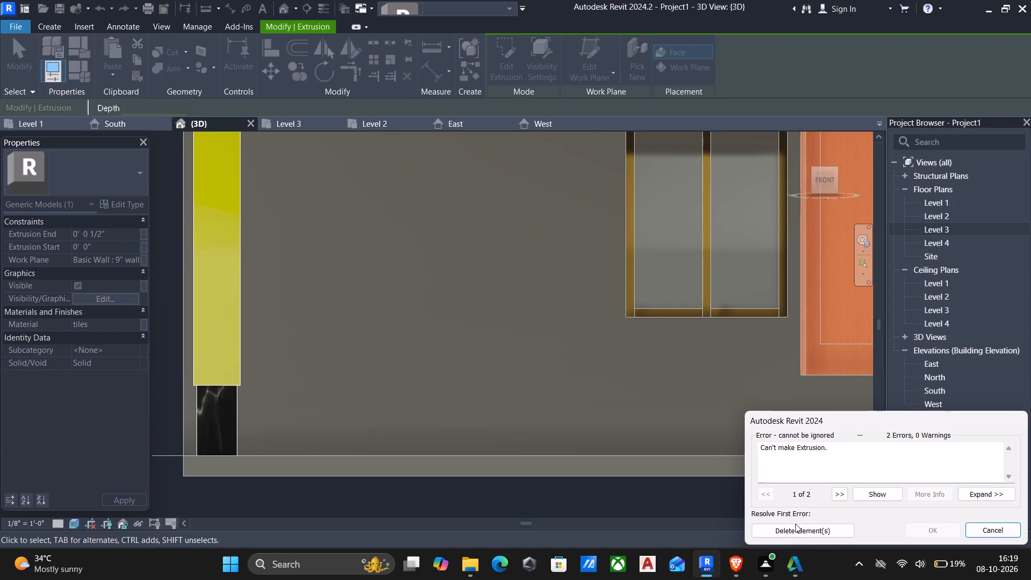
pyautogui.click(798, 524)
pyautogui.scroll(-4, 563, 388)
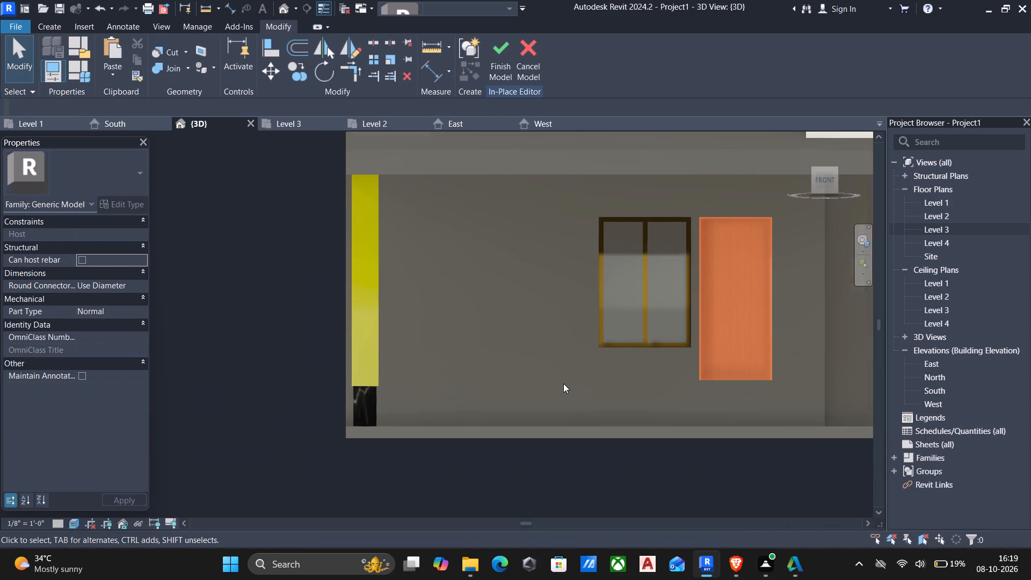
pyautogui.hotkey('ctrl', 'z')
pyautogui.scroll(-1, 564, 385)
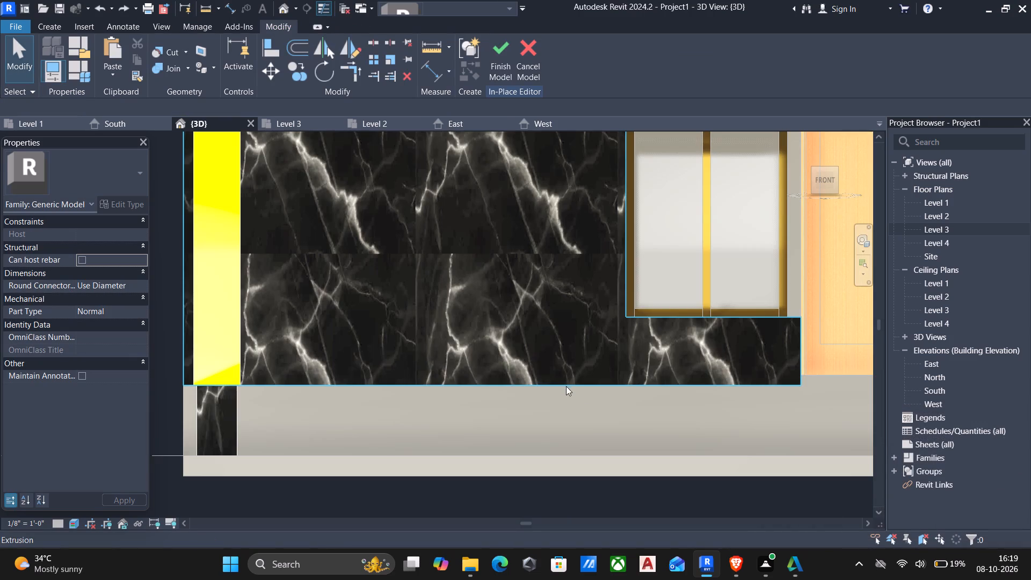
# Finish the in-place model with the shortened tiled wall panel.
pyautogui.scroll(-4, 566, 386)
pyautogui.moveTo(607, 389); pyautogui.dragTo(591, 394, button='middle')
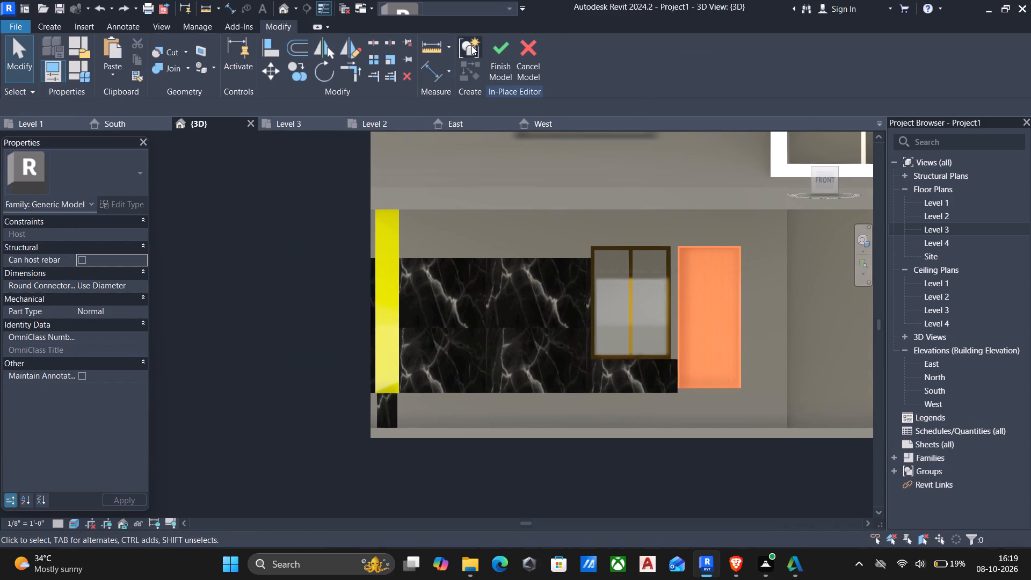
pyautogui.click(499, 47)
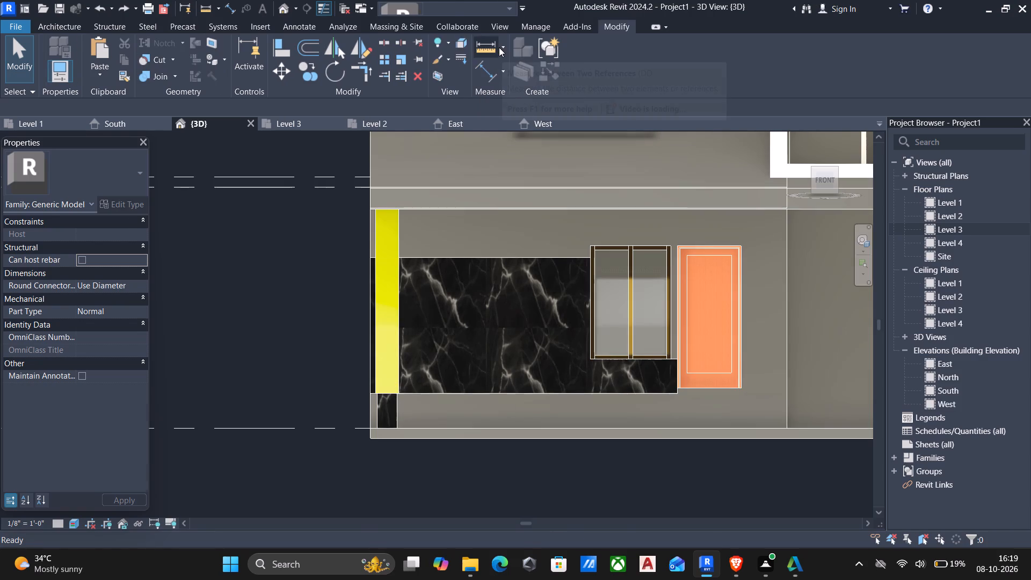
# Examine the front facade as a whole, including the tiled wall panel, post, windows and gable roof.
pyautogui.scroll(-2, 573, 316)
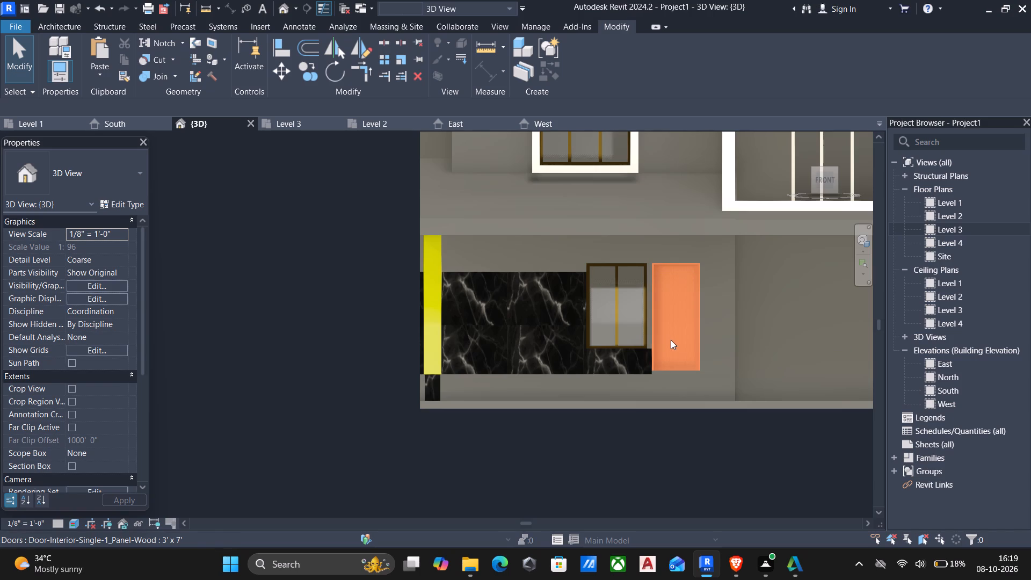
pyautogui.scroll(-1, 671, 340)
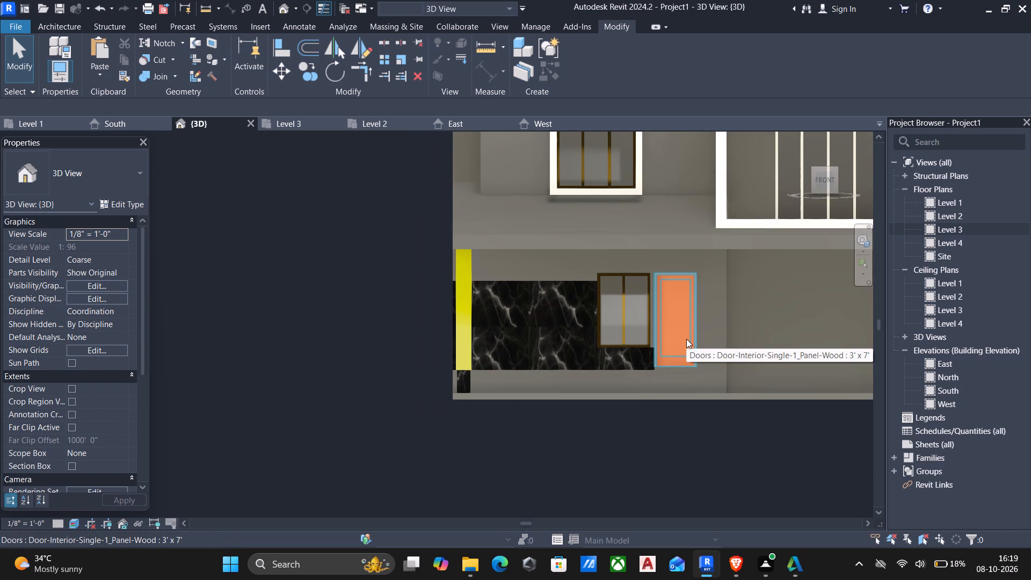
pyautogui.scroll(-2, 686, 339)
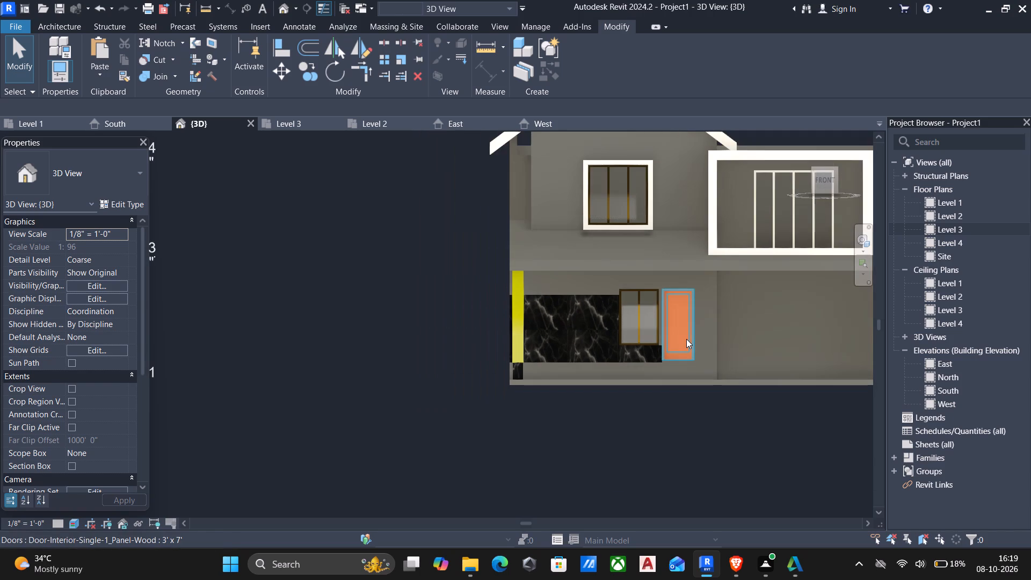
pyautogui.scroll(3, 686, 339)
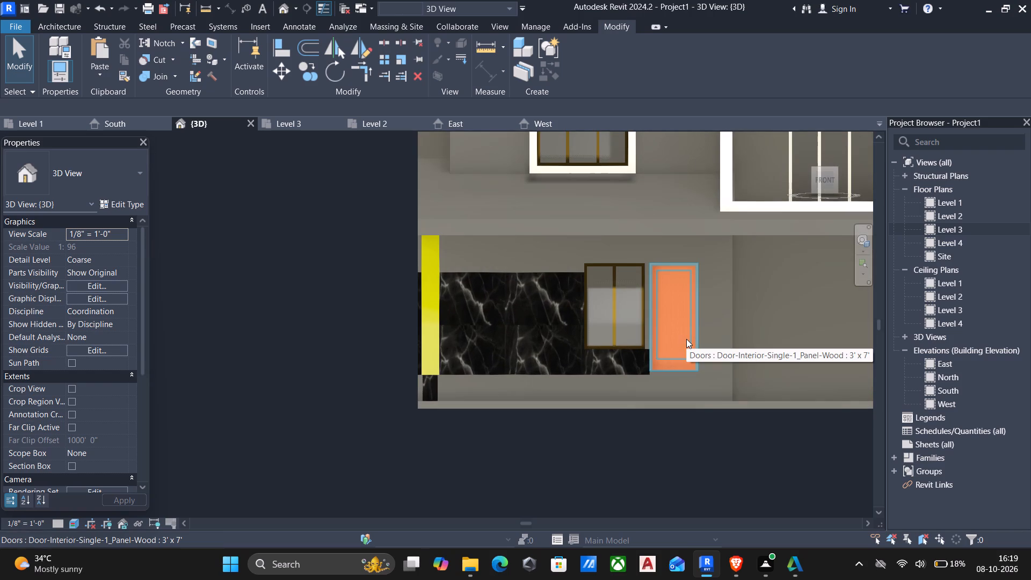
pyautogui.moveTo(686, 339); pyautogui.dragTo(673, 349, button='middle')
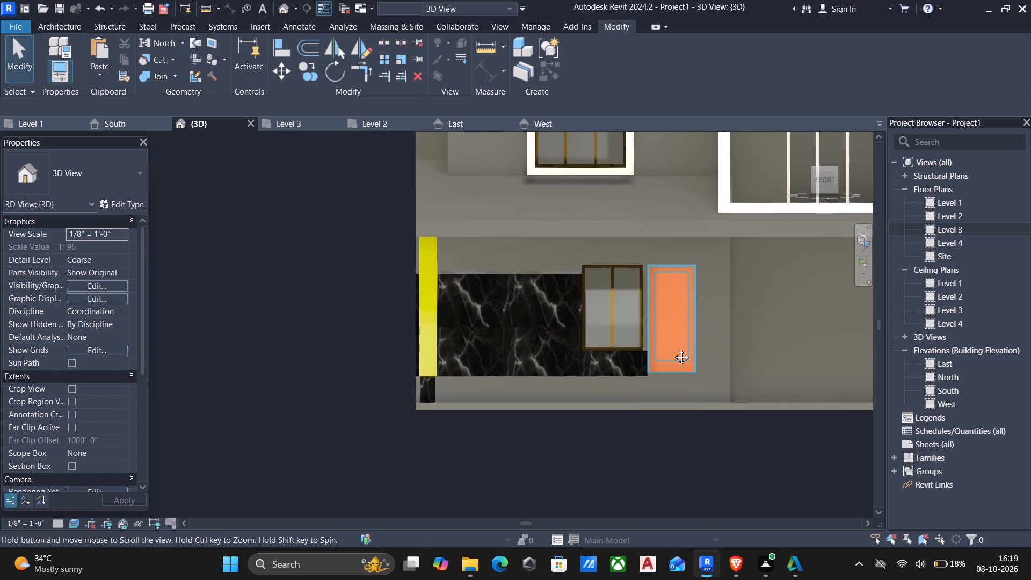
pyautogui.moveTo(673, 349); pyautogui.dragTo(538, 519, button='middle')
pyautogui.scroll(-3, 534, 422)
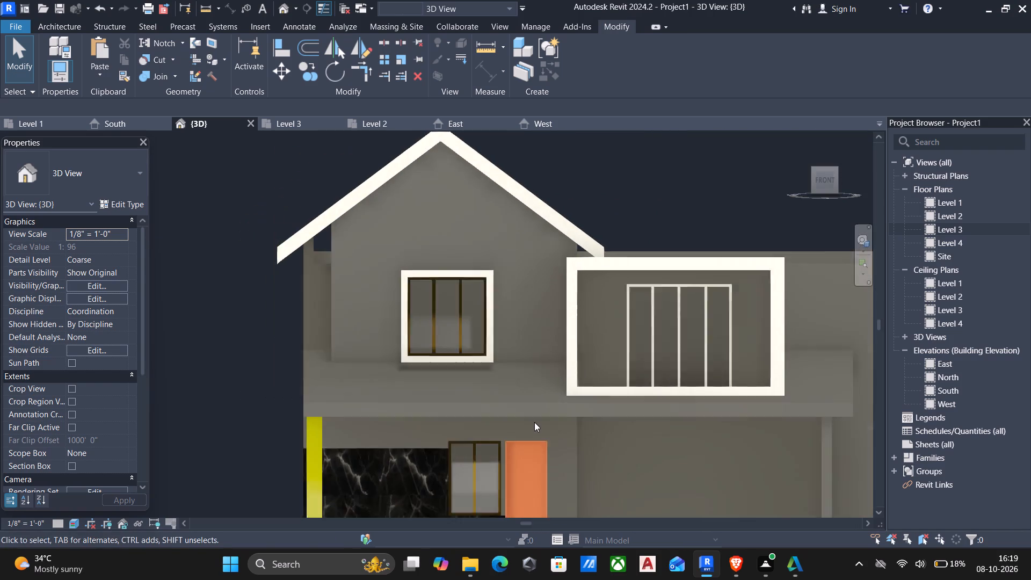
pyautogui.scroll(3, 534, 422)
pyautogui.scroll(-3, 534, 422)
pyautogui.scroll(3, 534, 422)
pyautogui.scroll(-3, 534, 422)
pyautogui.scroll(3, 534, 422)
pyautogui.scroll(-3, 534, 422)
pyautogui.scroll(2, 534, 422)
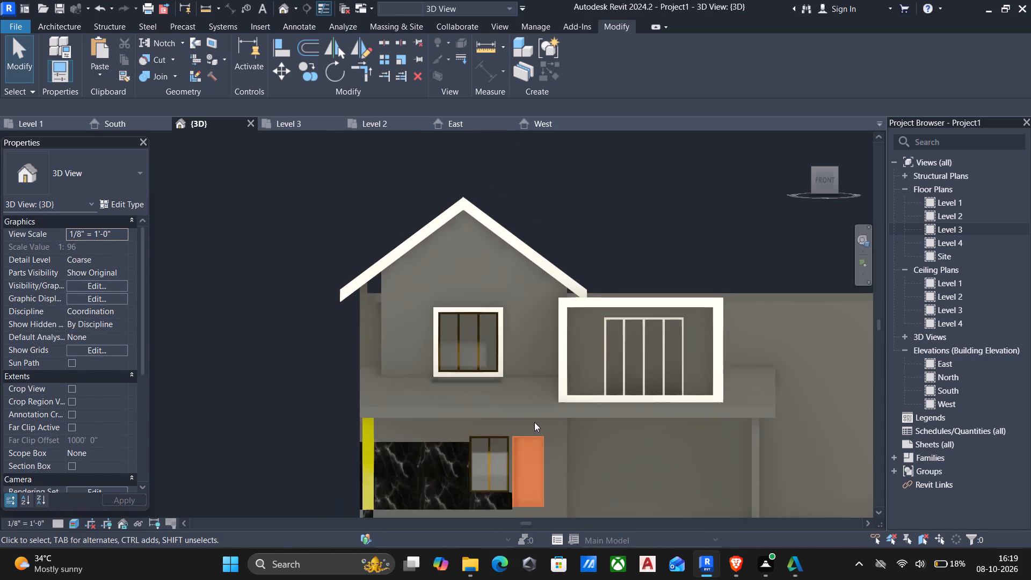
pyautogui.scroll(1, 534, 422)
pyautogui.scroll(-3, 534, 422)
pyautogui.scroll(2, 534, 422)
pyautogui.scroll(-1, 534, 422)
pyautogui.scroll(2, 534, 422)
pyautogui.scroll(-2, 534, 422)
pyautogui.scroll(1, 534, 422)
pyautogui.scroll(-8, 534, 422)
pyautogui.scroll(1, 534, 422)
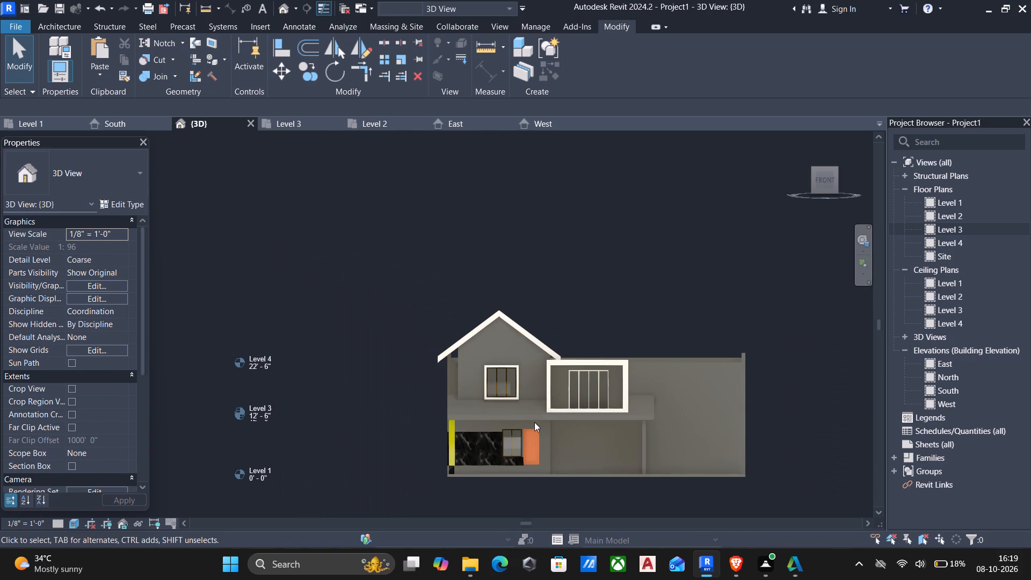
# Open the in-place generic model containing the white balcony frame and tiled wall panel for editing.
pyautogui.scroll(6, 534, 422)
pyautogui.scroll(-3, 742, 441)
pyautogui.moveTo(742, 441); pyautogui.dragTo(654, 447, button='middle')
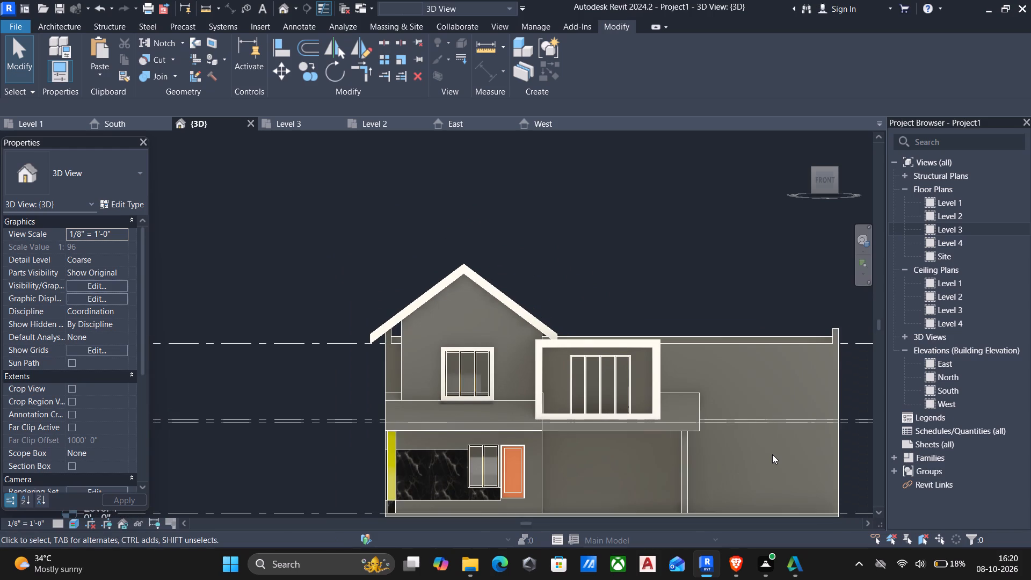
pyautogui.scroll(-1, 710, 435)
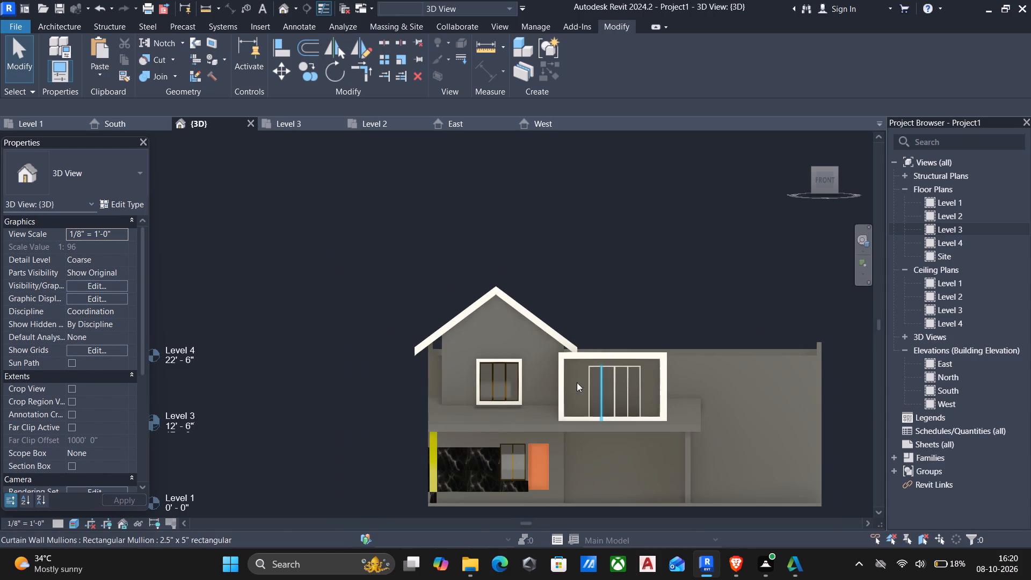
pyautogui.click(557, 378)
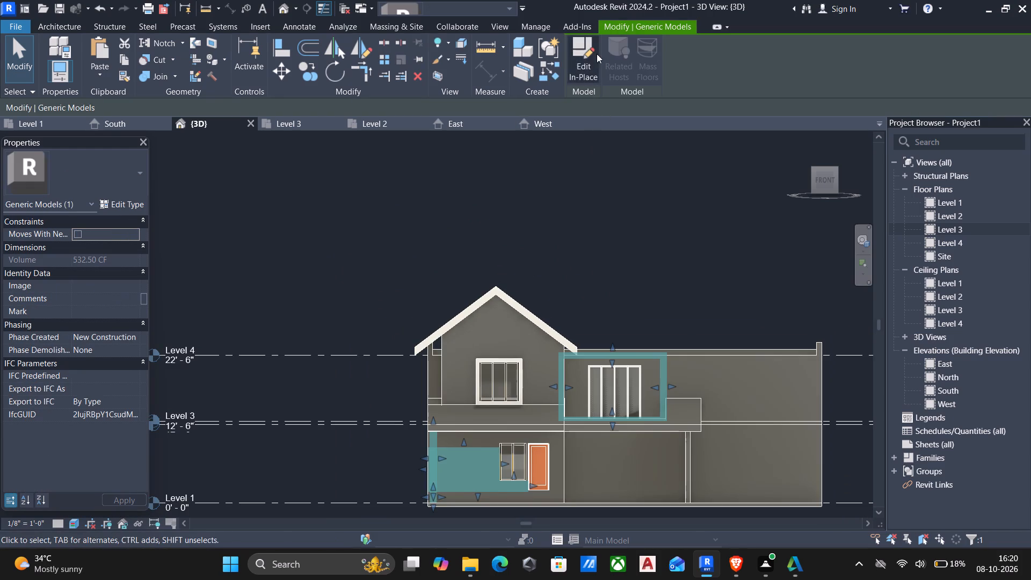
pyautogui.click(590, 54)
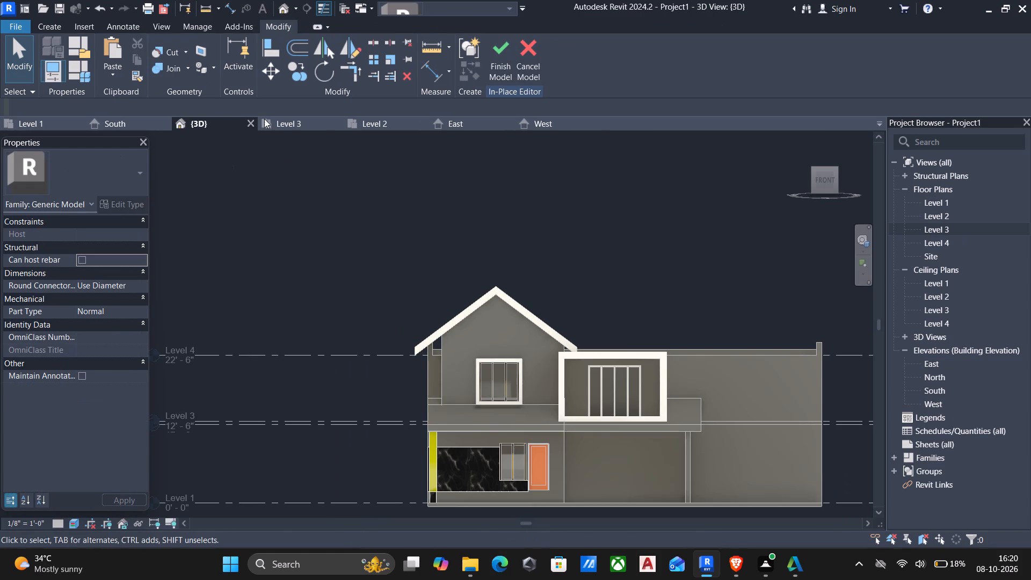
# Start a new extrusion and set its work plane on the front end face of the porch's side wall.
pyautogui.click(52, 22)
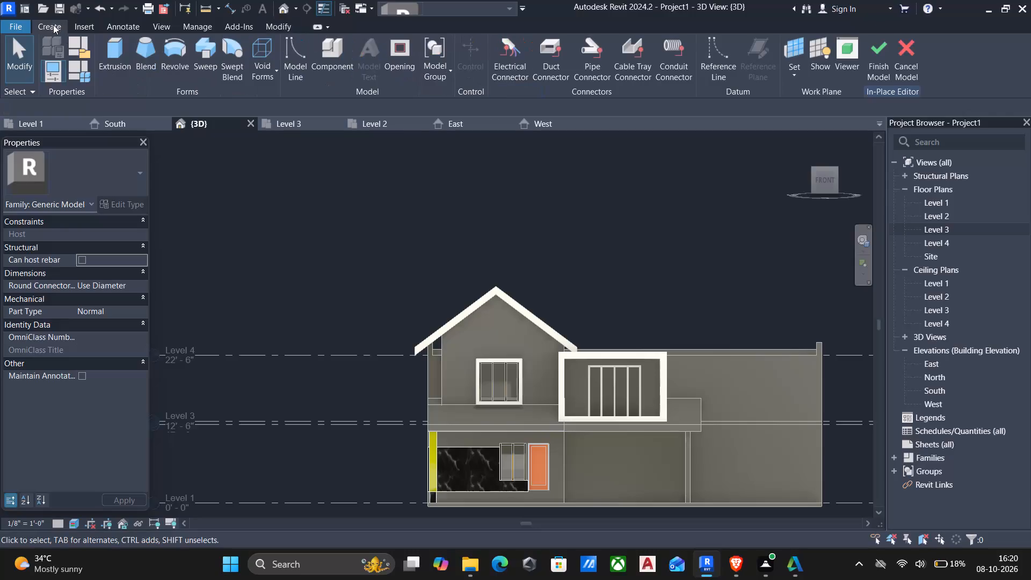
pyautogui.click(113, 52)
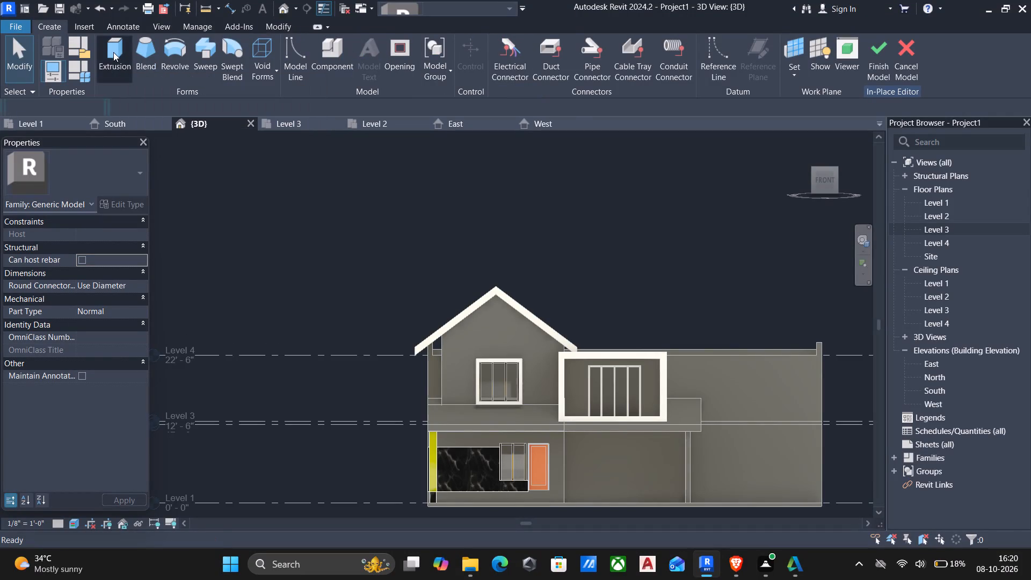
pyautogui.click(614, 71)
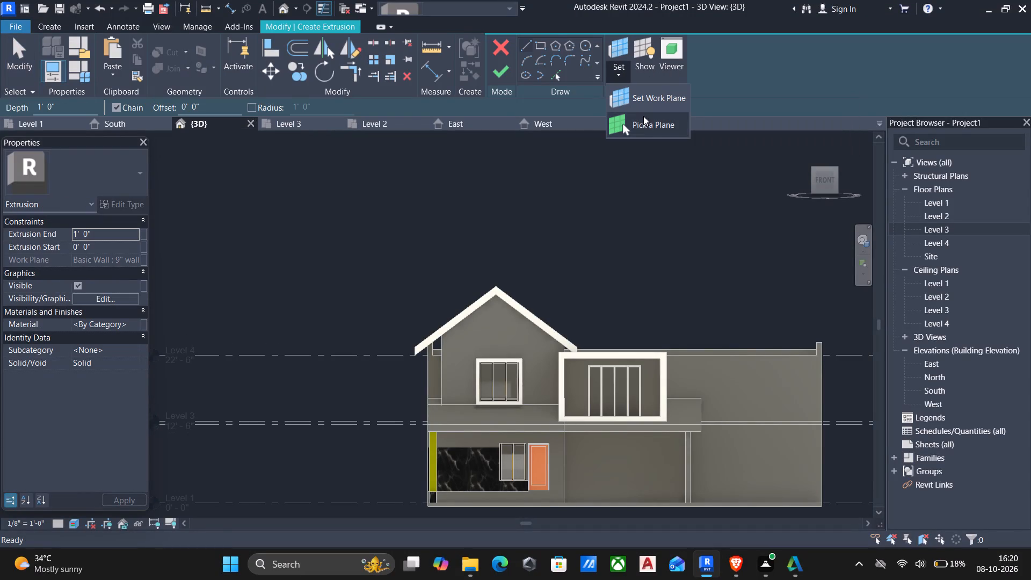
pyautogui.click(647, 121)
pyautogui.scroll(-2, 639, 258)
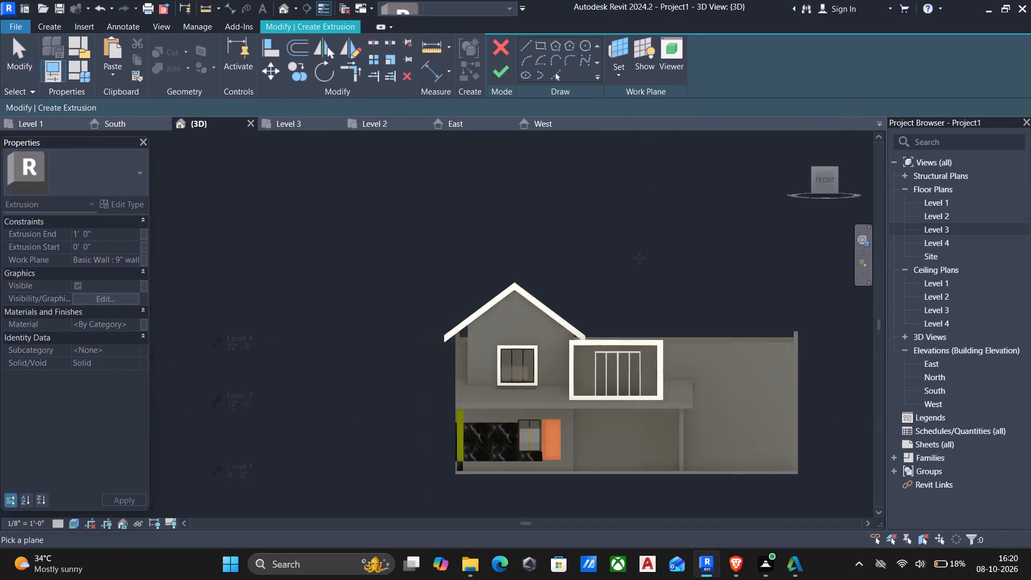
pyautogui.scroll(-4, 639, 258)
pyautogui.keyDown('shift'); pyautogui.moveTo(636, 258); pyautogui.dragTo(531, 309, button='middle'); pyautogui.keyUp('shift')
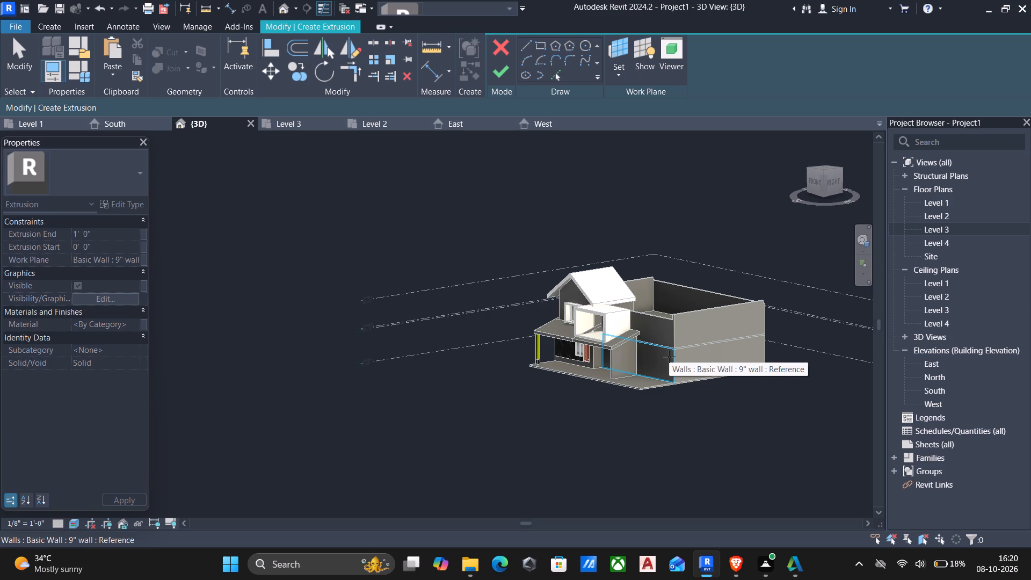
pyautogui.scroll(-2, 618, 368)
pyautogui.keyDown('shift'); pyautogui.moveTo(618, 368); pyautogui.dragTo(648, 364, button='middle'); pyautogui.keyUp('shift')
pyautogui.scroll(6, 643, 361)
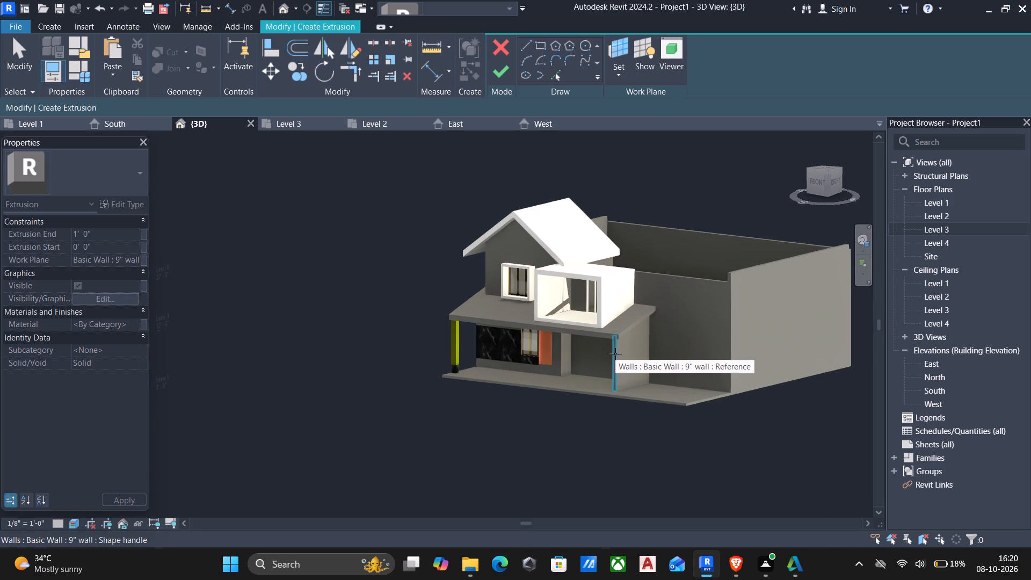
pyautogui.click(615, 354)
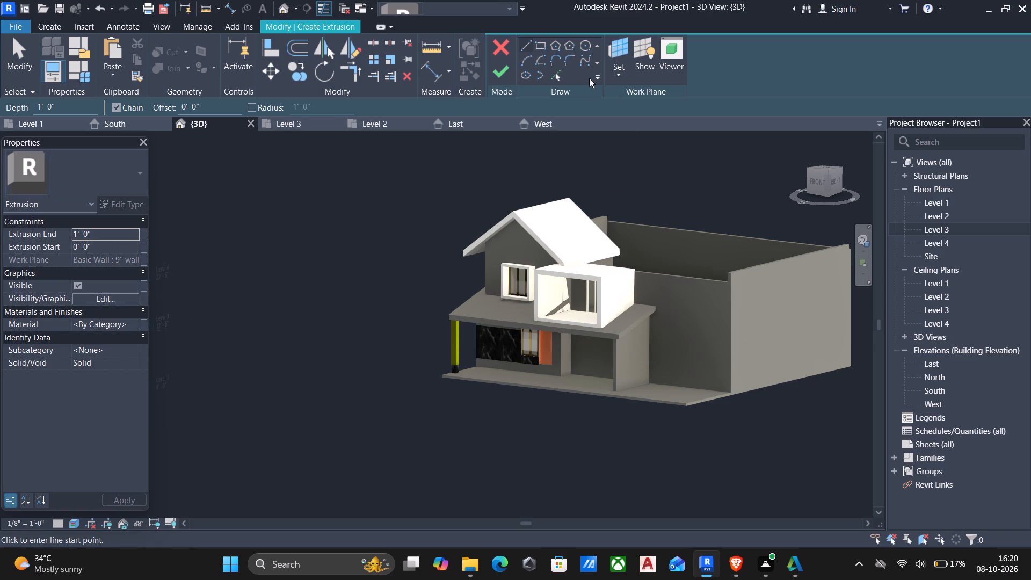
# Sketch a rectangle about 21'-10 3/4" by 12'-0" from the porch side wall's base to Level 2, past the building's outer edge.
pyautogui.click(541, 46)
pyautogui.click(814, 184)
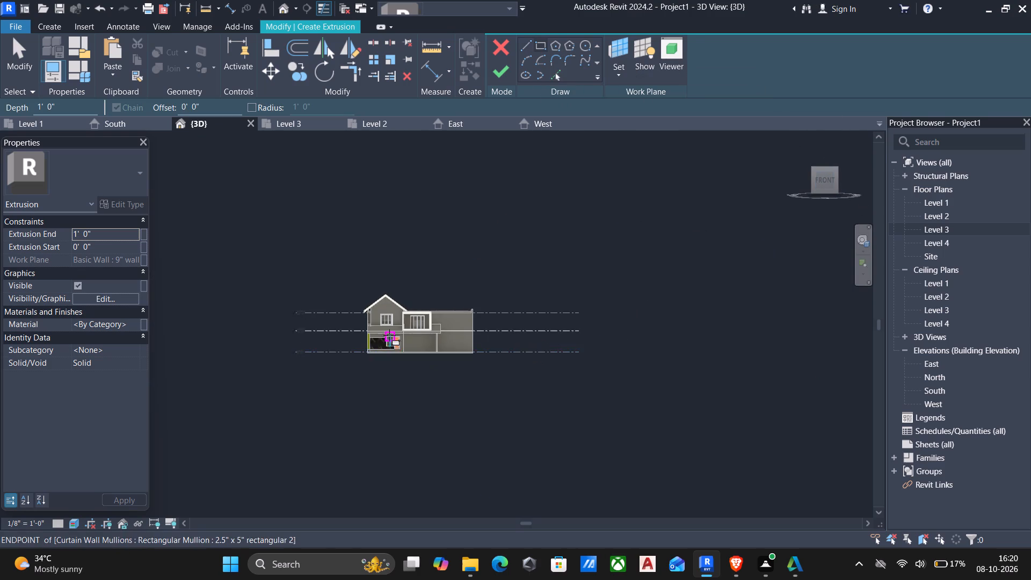
pyautogui.scroll(6, 389, 335)
pyautogui.scroll(12, 482, 368)
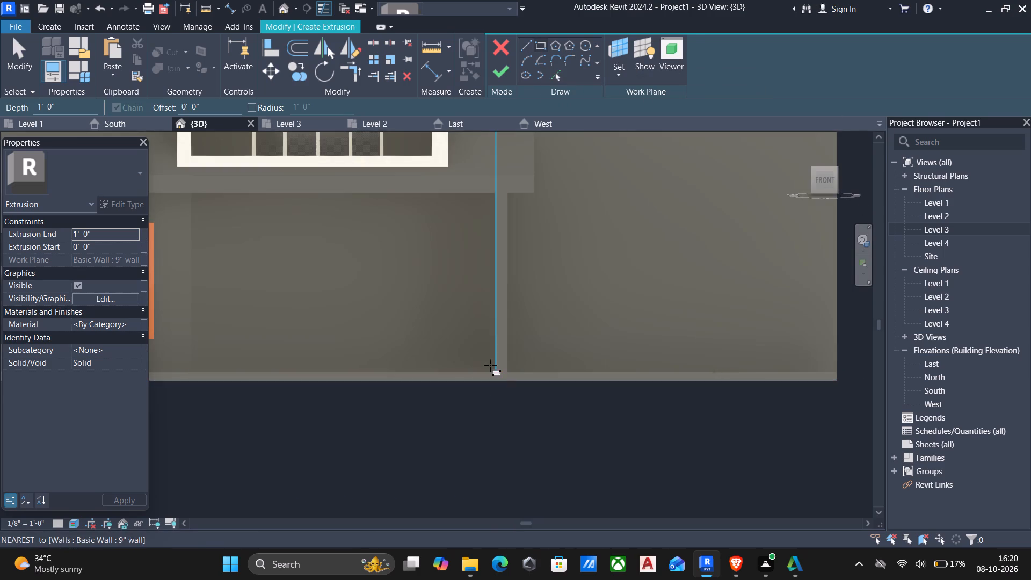
pyautogui.scroll(2, 490, 365)
pyautogui.click(496, 379)
pyautogui.scroll(-3, 521, 324)
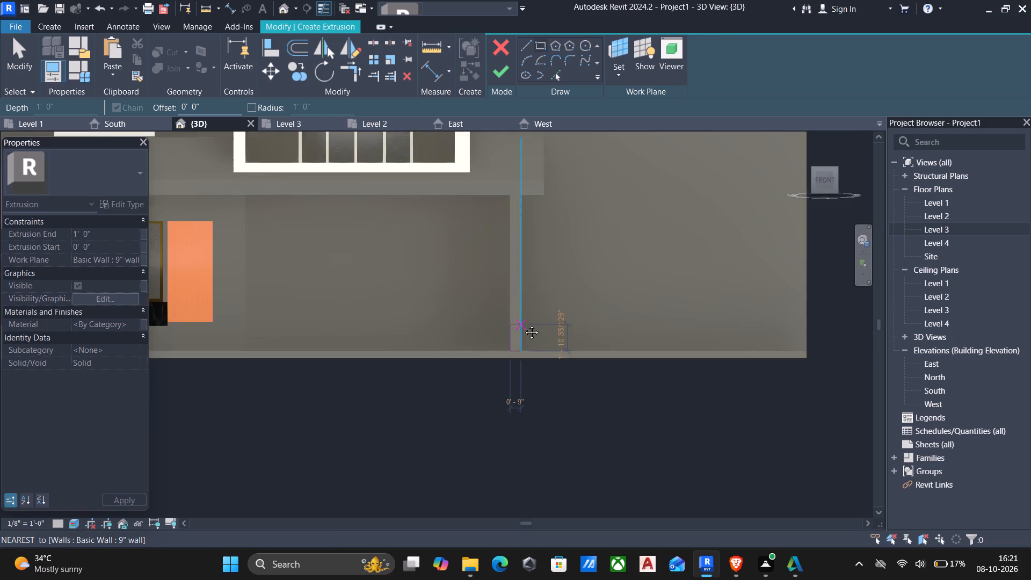
pyautogui.moveTo(524, 324); pyautogui.dragTo(458, 355, button='middle')
pyautogui.scroll(-3, 524, 324)
pyautogui.scroll(1, 458, 353)
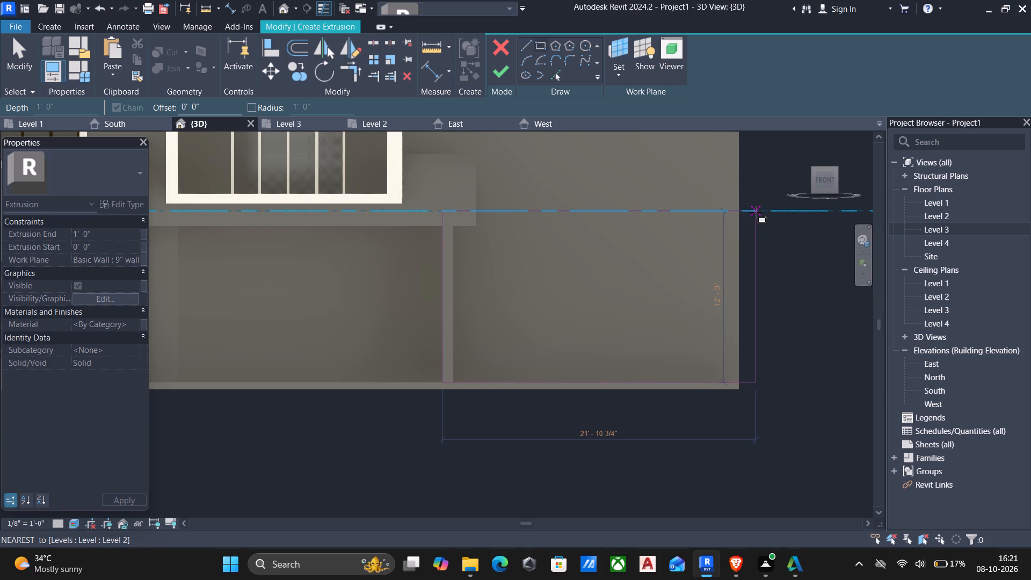
pyautogui.click(756, 212)
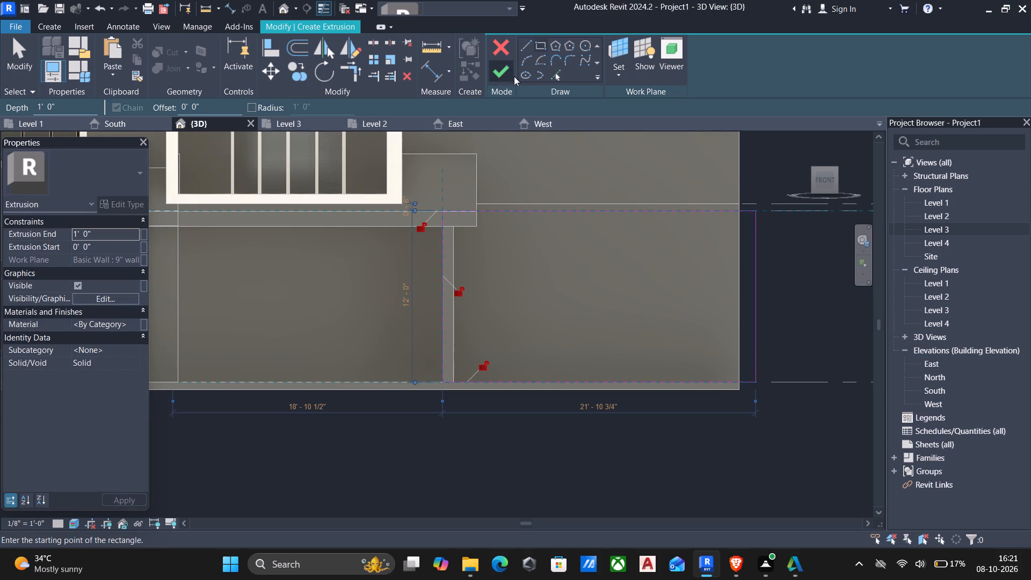
# Sketch a second rectangle around the first with a 6" outward offset, about 22'-10 3/4" by 13'-0".
pyautogui.click(536, 46)
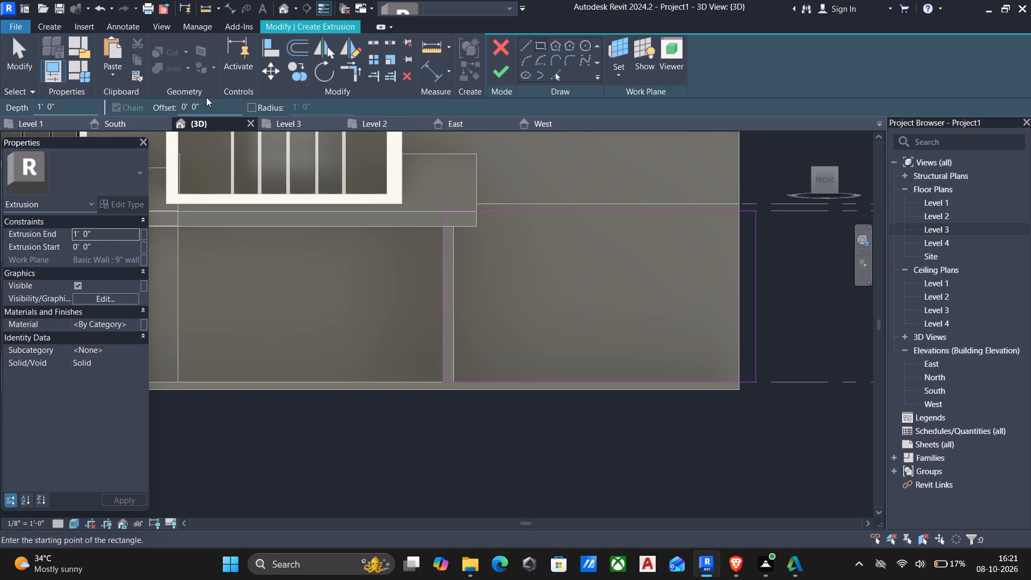
pyautogui.moveTo(220, 105); pyautogui.dragTo(128, 106)
pyautogui.press('6')
pyautogui.hotkey('shift', '"')
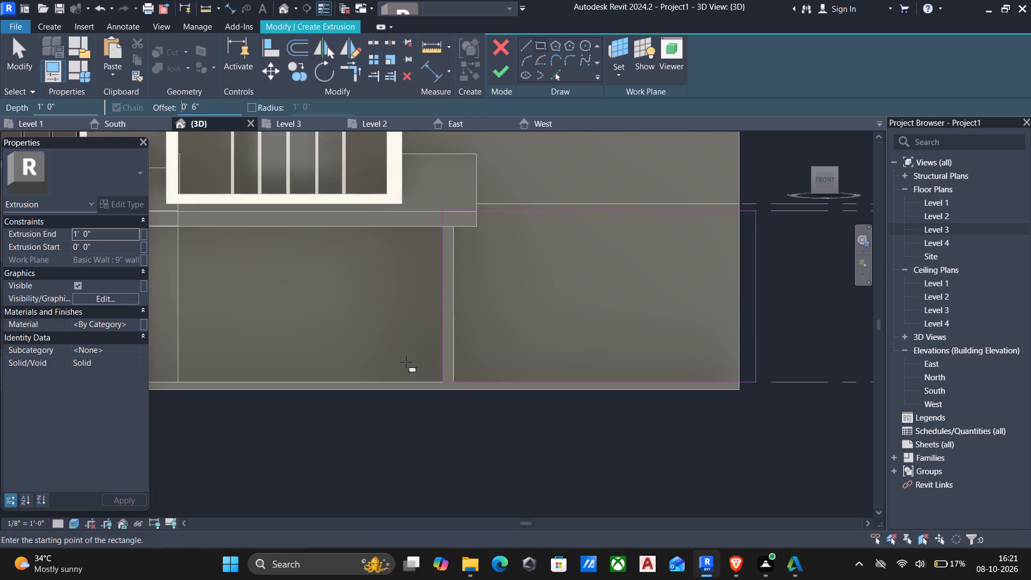
pyautogui.scroll(3, 439, 379)
pyautogui.click(440, 383)
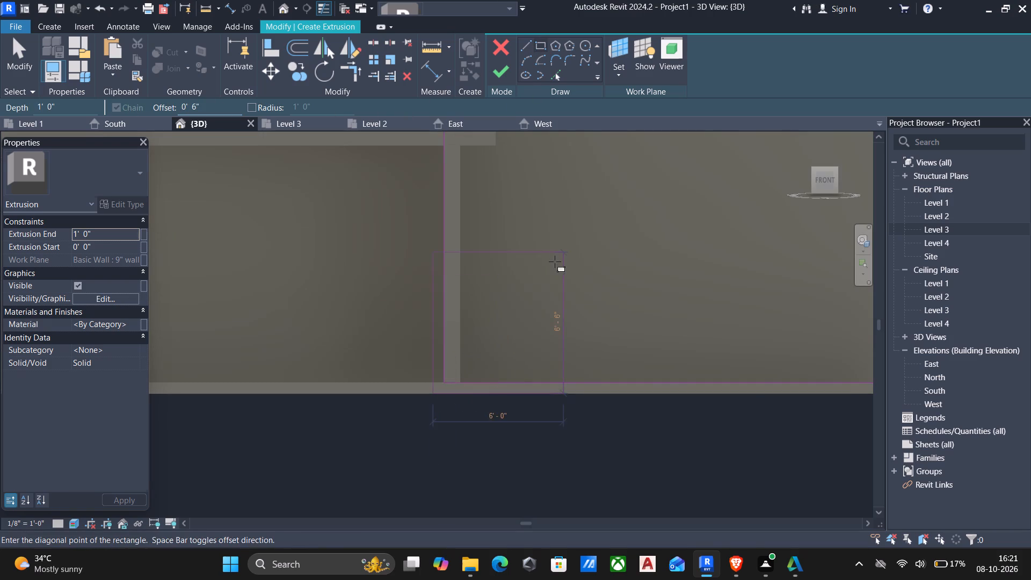
pyautogui.scroll(-5, 555, 262)
pyautogui.moveTo(557, 270); pyautogui.dragTo(507, 293, button='middle')
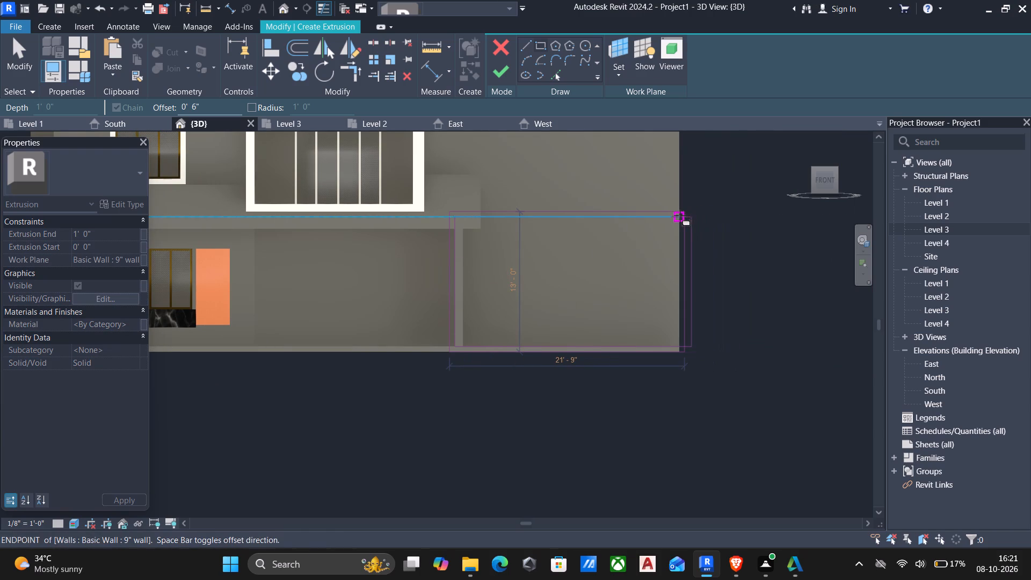
pyautogui.scroll(4, 691, 215)
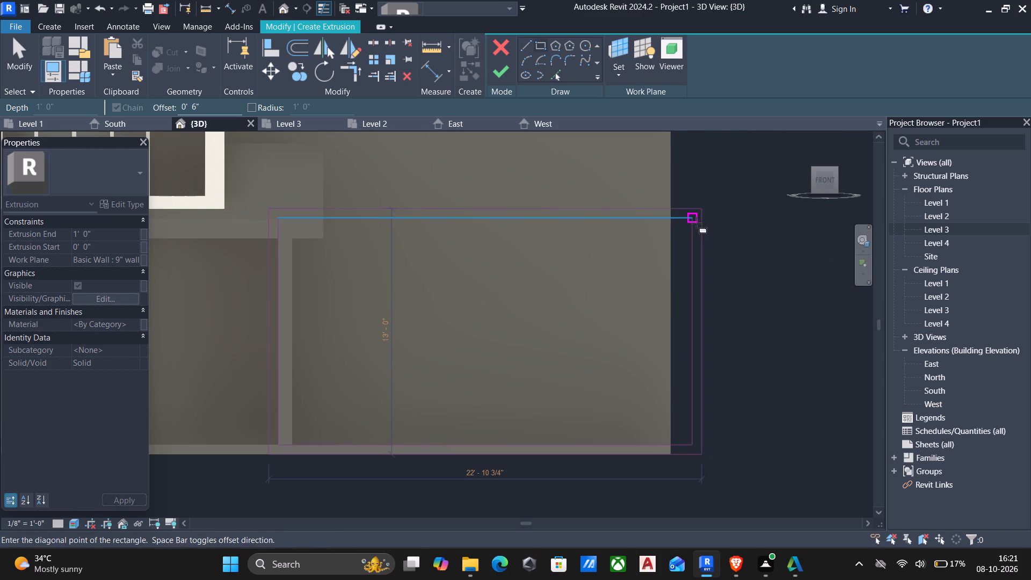
pyautogui.click(696, 221)
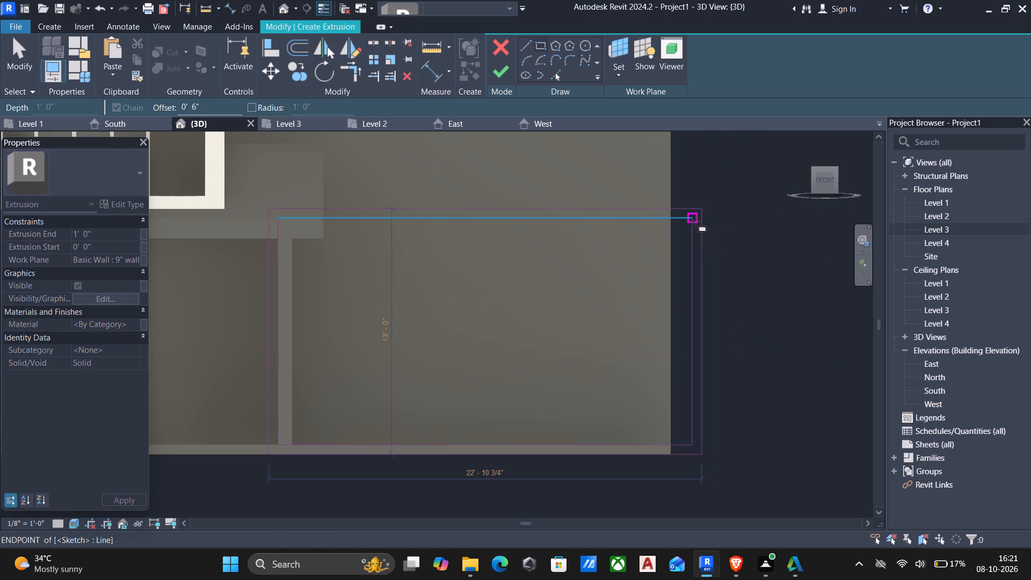
pyautogui.press('Escape')
pyautogui.scroll(-5, 625, 243)
pyautogui.moveTo(659, 242); pyautogui.dragTo(703, 240, button='middle')
pyautogui.press('Escape')
pyautogui.scroll(6, 586, 281)
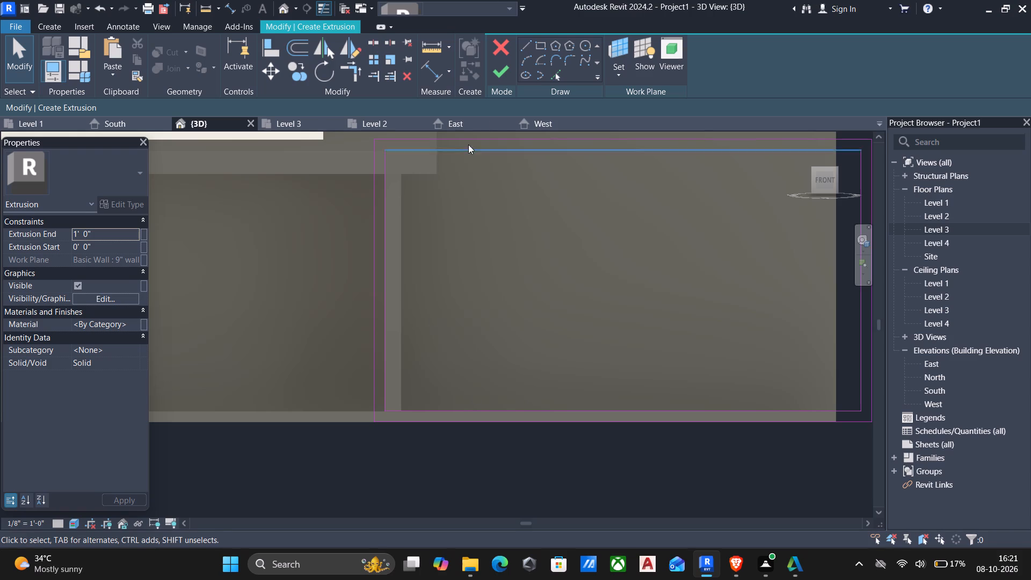
# Draw a short vertical line joining the inner rectangle's bottom corner at the porch wall to the outer rectangle's bottom edge.
pyautogui.click(522, 48)
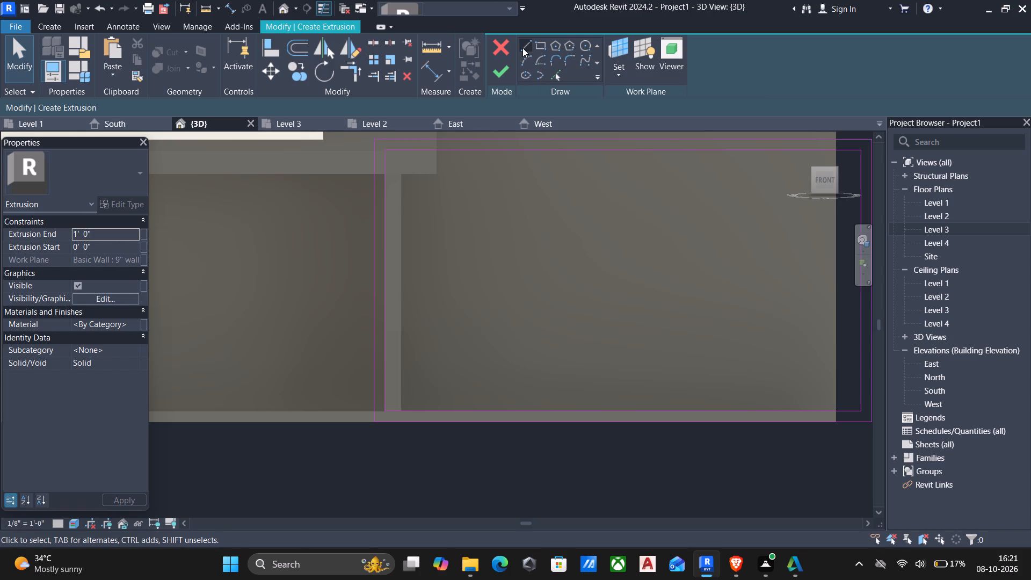
pyautogui.scroll(11, 390, 429)
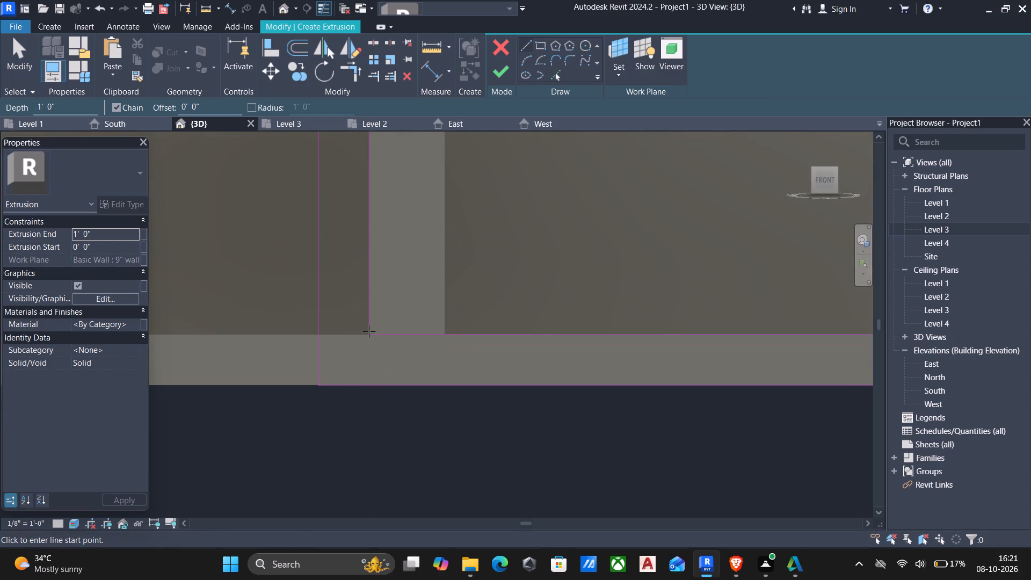
pyautogui.click(372, 332)
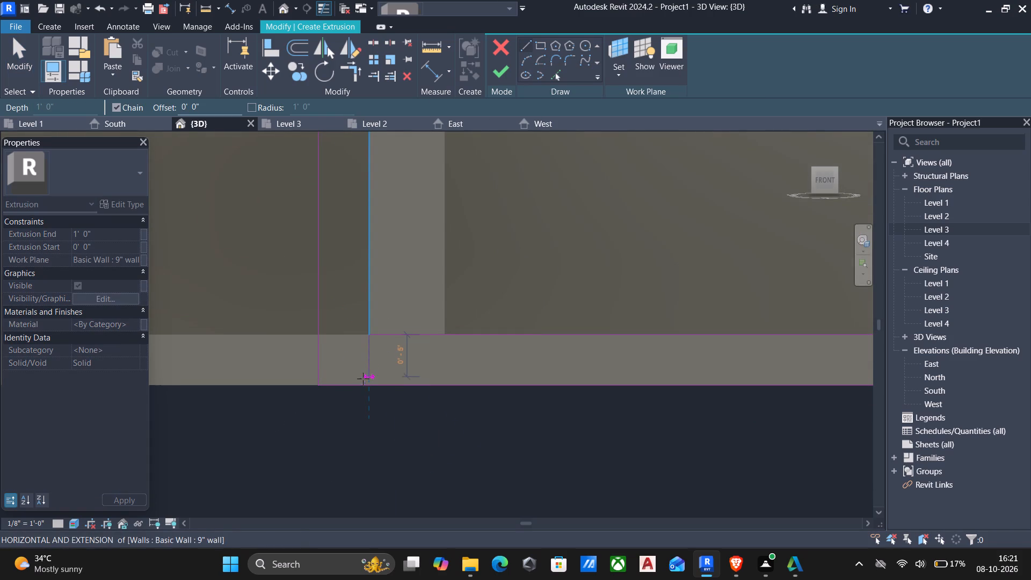
pyautogui.click(363, 387)
pyautogui.press('Escape')
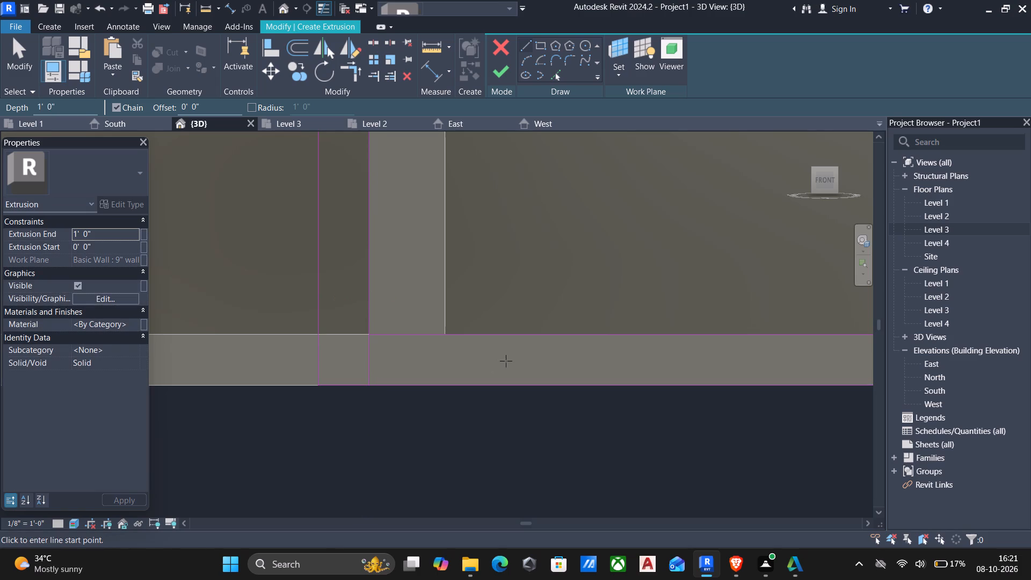
pyautogui.press('Escape')
# Draw a matching short vertical line from the inner rectangle's other bottom corner, beyond the building's edge, to the outer rectangle's bottom edge.
pyautogui.scroll(-6, 507, 361)
pyautogui.moveTo(502, 362); pyautogui.dragTo(478, 370, button='middle')
pyautogui.scroll(1, 471, 368)
pyautogui.scroll(-6, 471, 368)
pyautogui.scroll(-1, 610, 390)
pyautogui.moveTo(608, 390); pyautogui.dragTo(466, 405, button='middle')
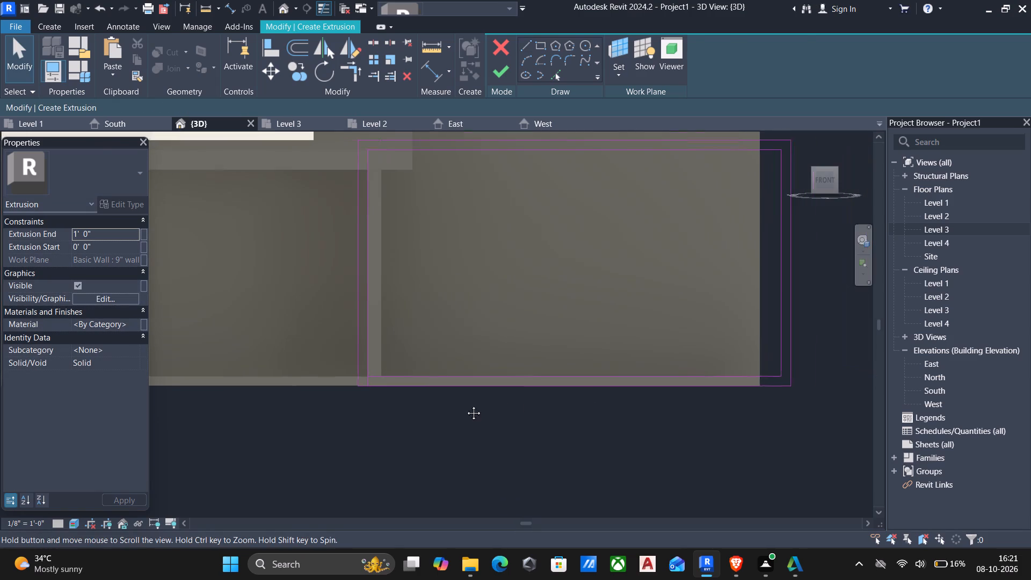
pyautogui.moveTo(466, 405); pyautogui.dragTo(452, 408, button='middle')
pyautogui.scroll(4, 768, 388)
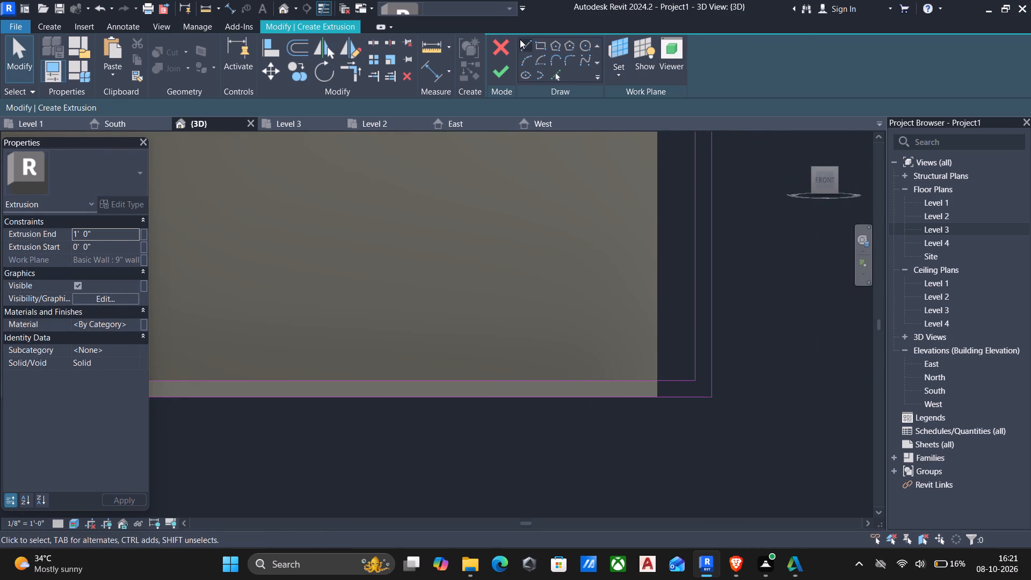
pyautogui.click(520, 41)
pyautogui.scroll(4, 698, 381)
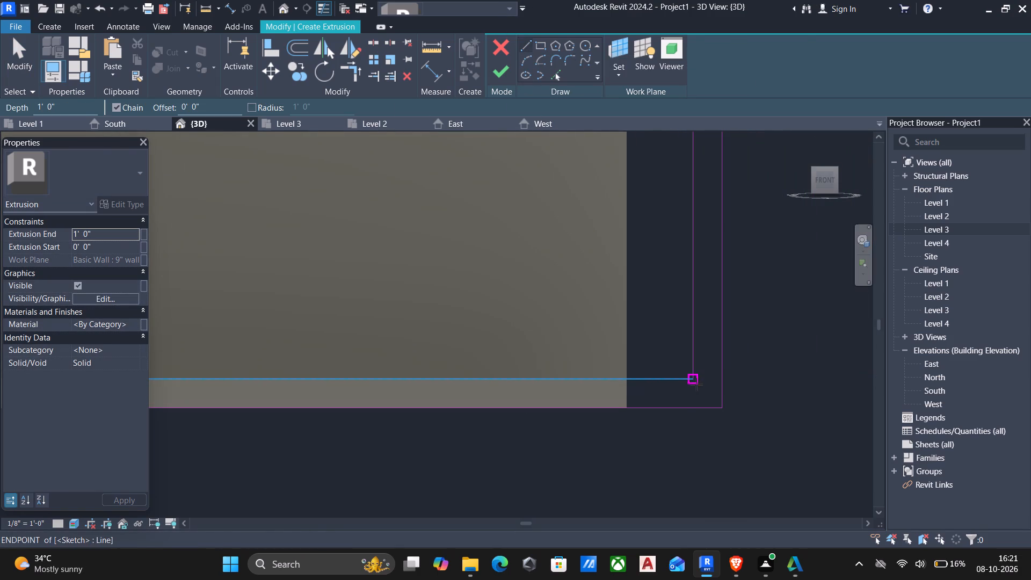
pyautogui.click(694, 378)
pyautogui.click(693, 405)
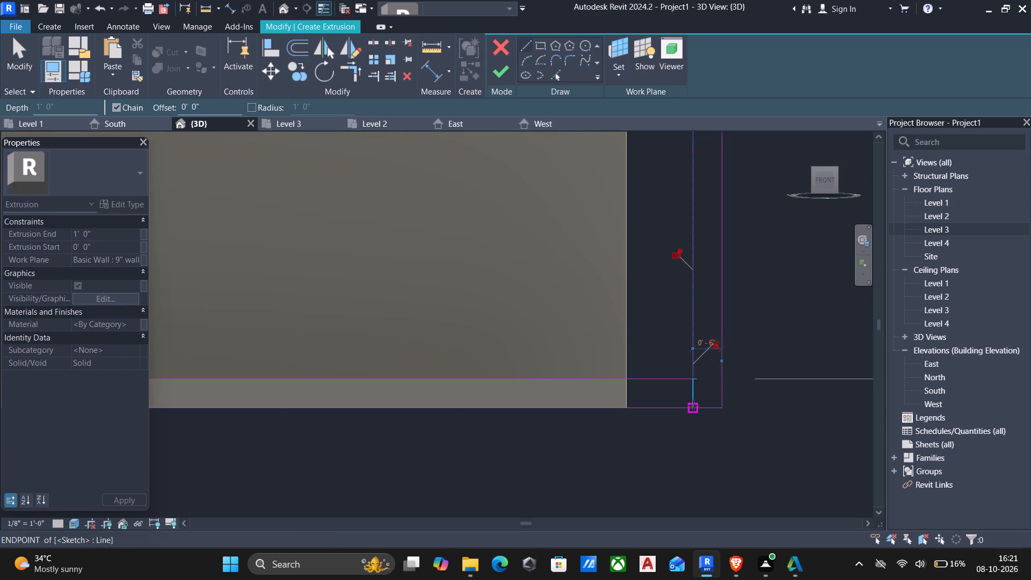
pyautogui.press('Escape')
pyautogui.scroll(-6, 671, 407)
pyautogui.moveTo(716, 398); pyautogui.dragTo(722, 395, button='middle')
pyautogui.scroll(1, 751, 392)
pyautogui.press('Escape')
# Split the two rectangles' bottom lines near the building's outer edge, about 3'-4" from the inner side line and 4'-3" from the outer one.
pyautogui.press('s')
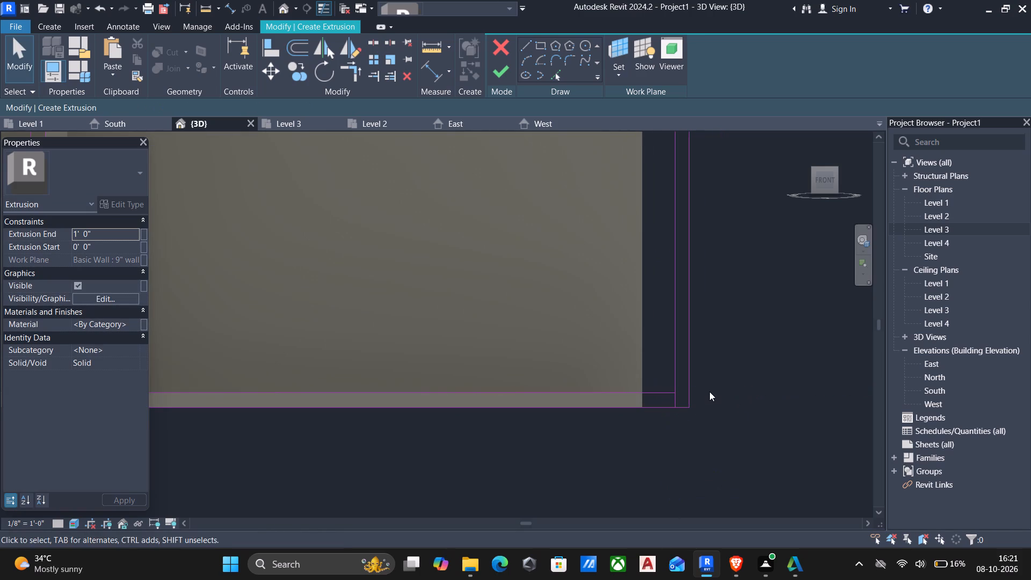
pyautogui.press('l')
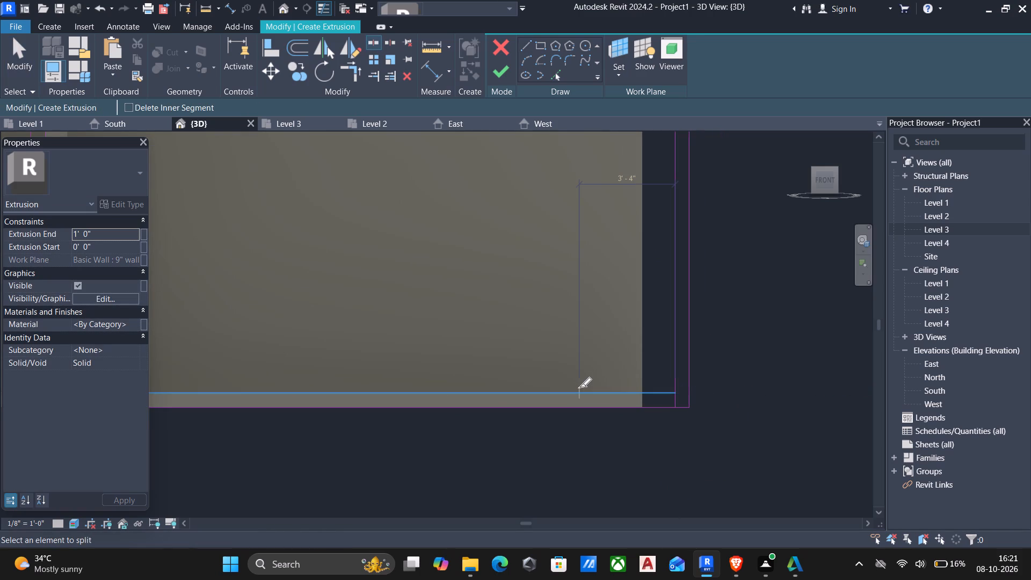
pyautogui.click(579, 388)
pyautogui.click(568, 405)
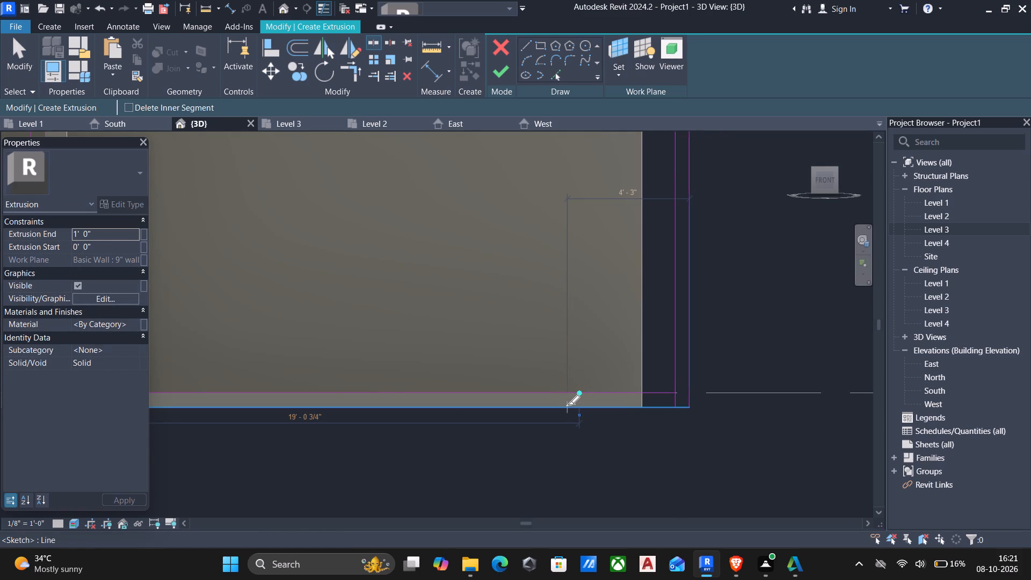
pyautogui.press('Escape')
pyautogui.press('Escape')
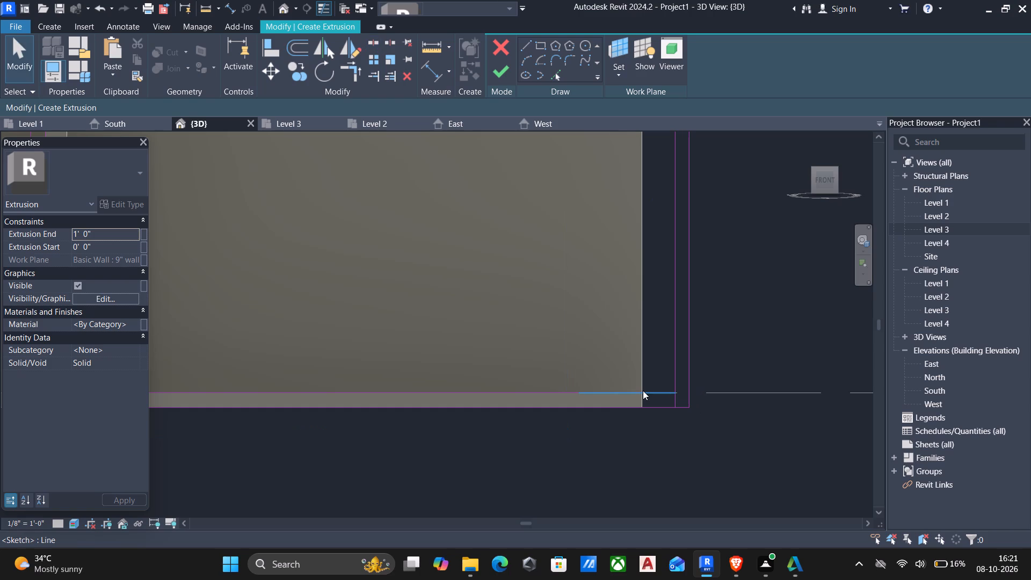
# Delete the inner bottom segment past the split and trim the outer bottom line back to the short vertical line beyond the building's edge.
pyautogui.click(643, 390)
pyautogui.press('Delete')
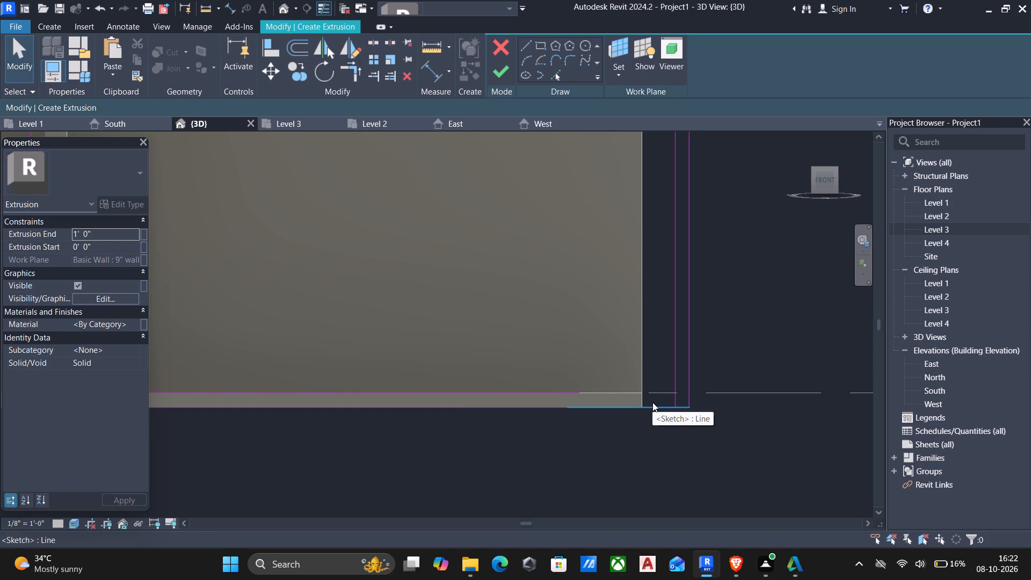
pyautogui.write('tr')
pyautogui.click(680, 405)
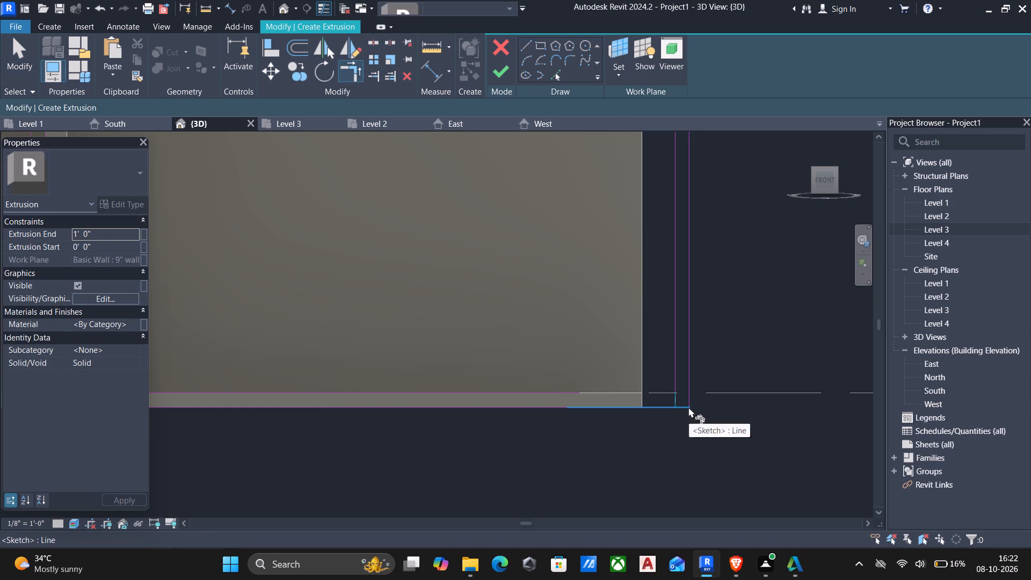
pyautogui.click(684, 407)
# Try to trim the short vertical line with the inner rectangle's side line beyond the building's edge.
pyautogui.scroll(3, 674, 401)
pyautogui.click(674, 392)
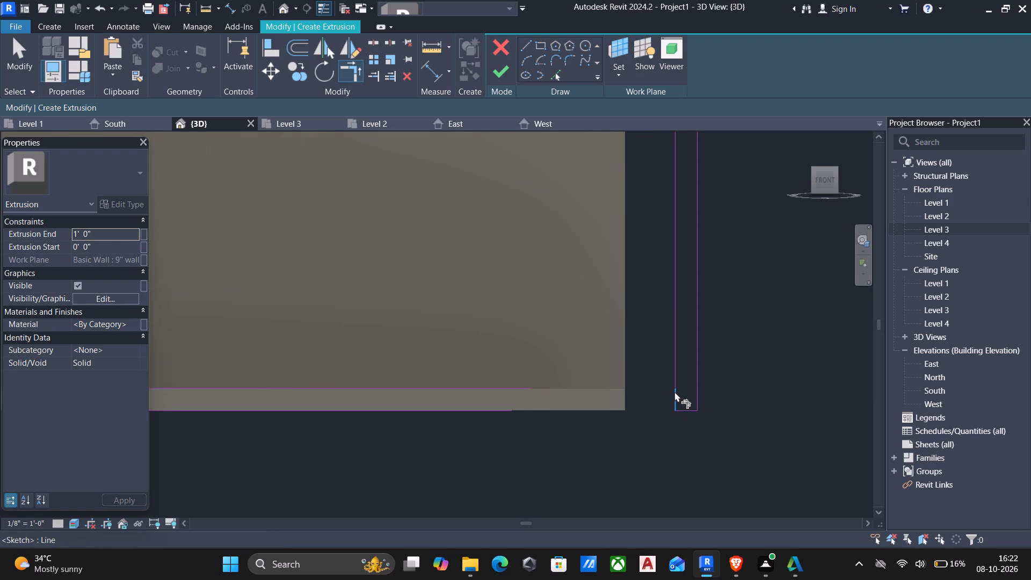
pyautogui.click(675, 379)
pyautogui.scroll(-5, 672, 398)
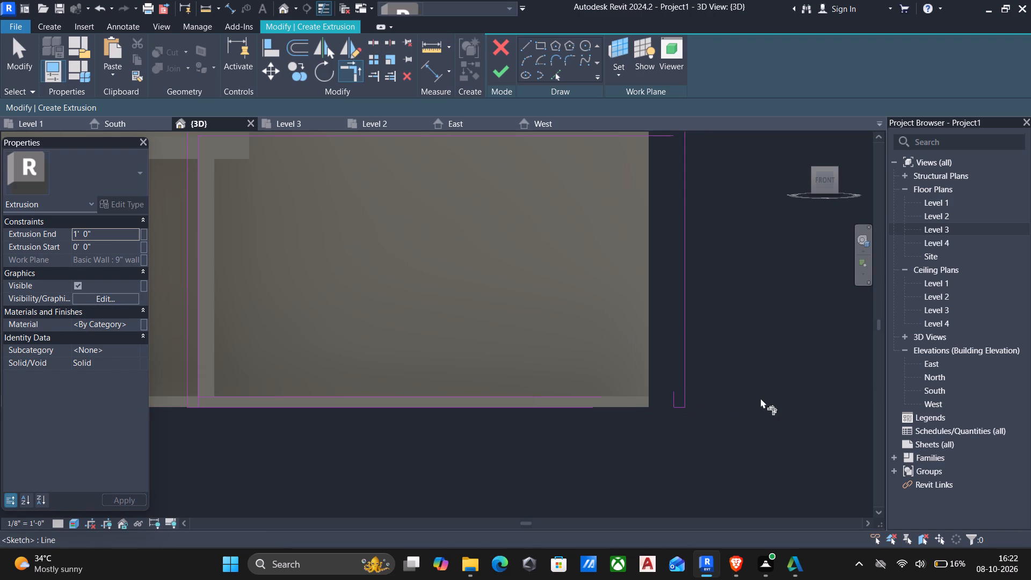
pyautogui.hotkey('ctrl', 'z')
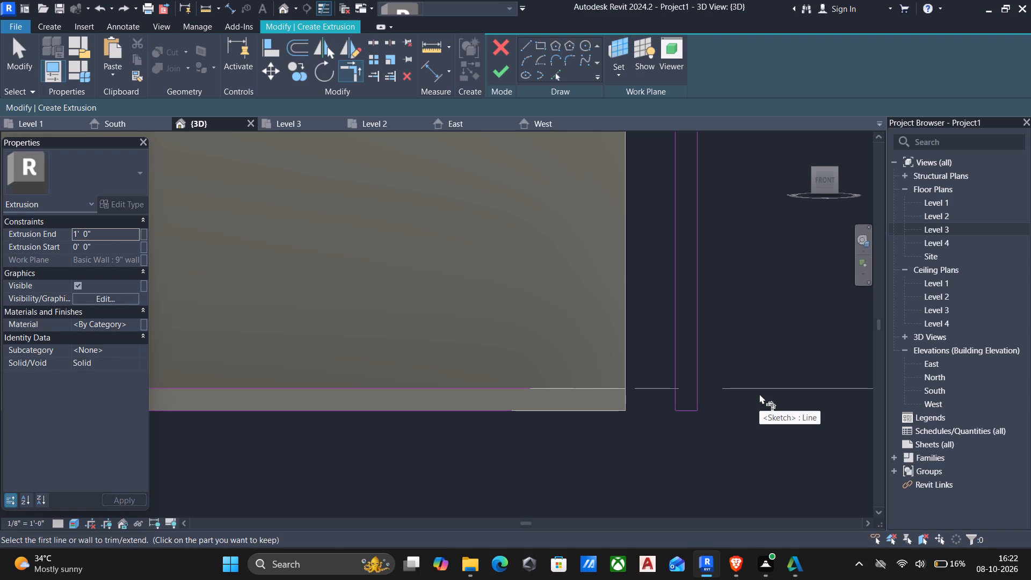
# Examine the whole frame sketch and its bottom corner at the porch side wall for remaining lines to clean up.
pyautogui.scroll(-5, 759, 394)
pyautogui.moveTo(759, 394); pyautogui.dragTo(793, 393, button='middle')
pyautogui.scroll(-3, 702, 393)
pyautogui.moveTo(702, 393); pyautogui.dragTo(764, 409, button='middle')
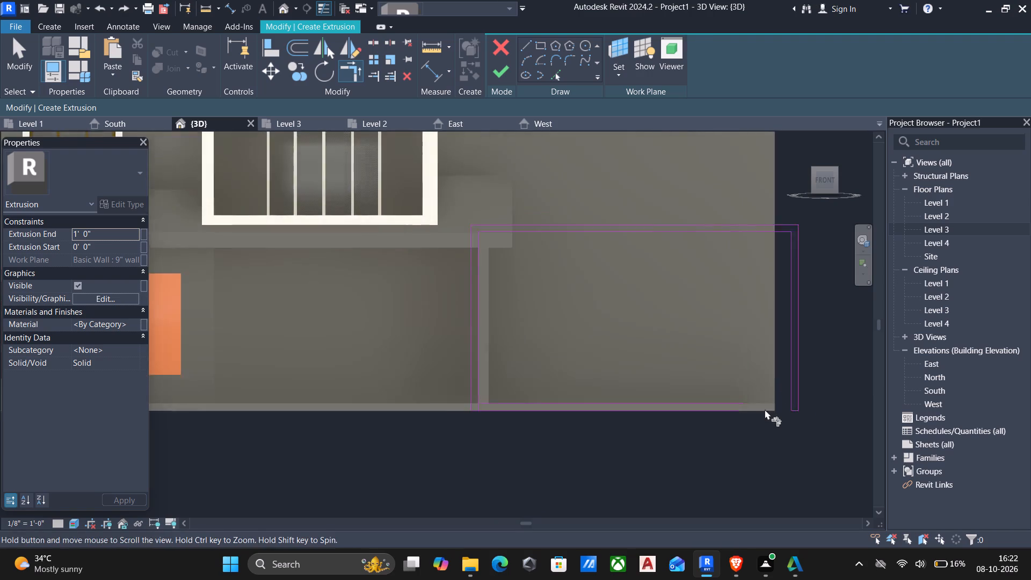
pyautogui.scroll(5, 720, 412)
pyautogui.scroll(-5, 620, 427)
pyautogui.moveTo(622, 427); pyautogui.dragTo(666, 428, button='middle')
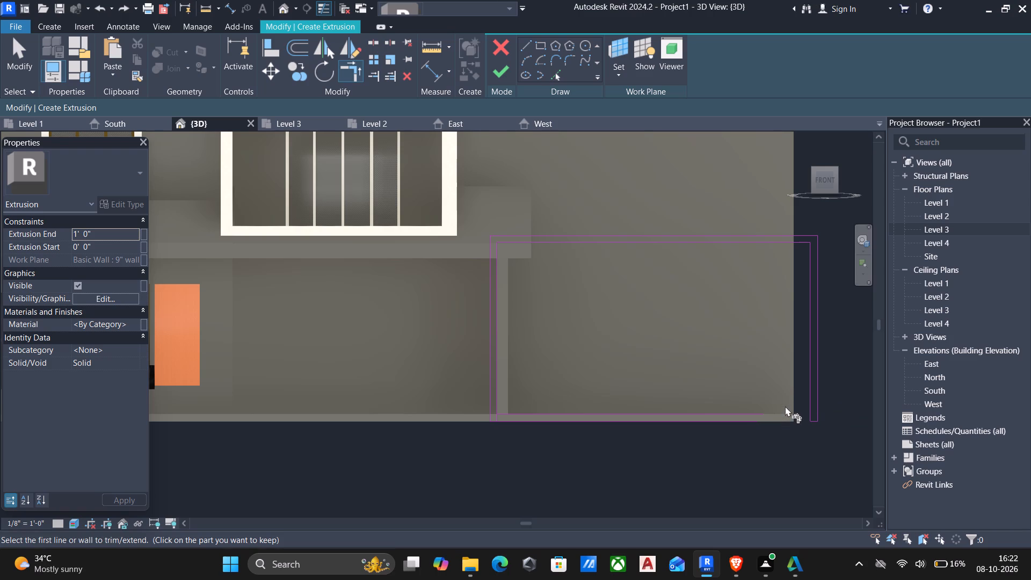
pyautogui.scroll(5, 485, 396)
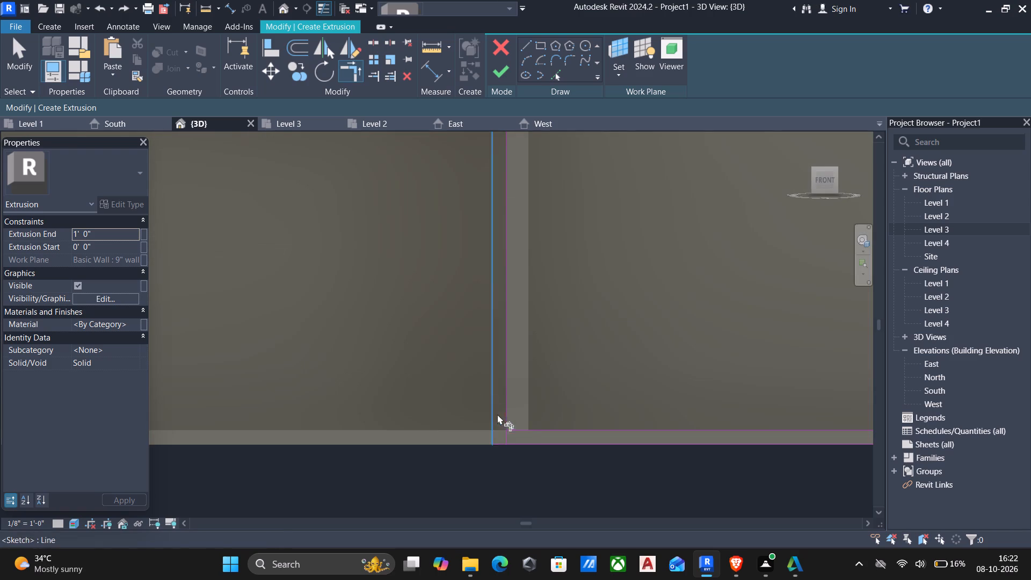
pyautogui.press('Escape')
pyautogui.scroll(4, 517, 418)
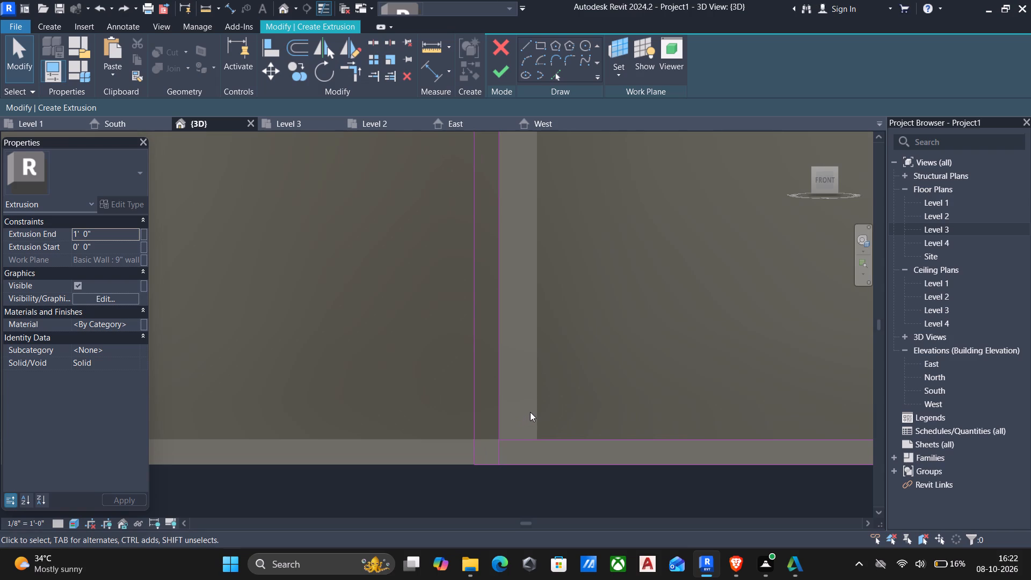
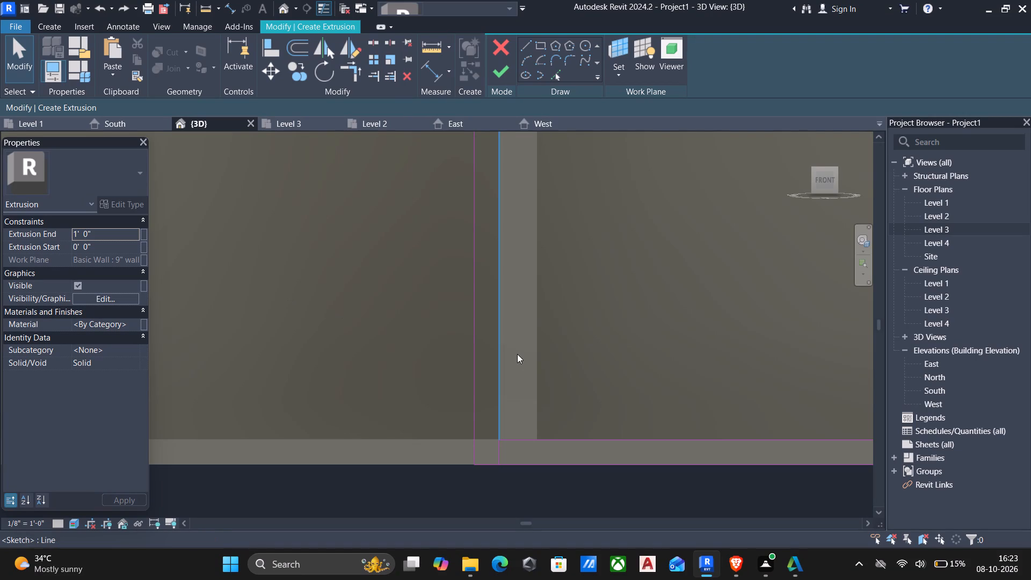
# Trim the frame sketch's outer bottom line back to the short vertical line at the corner beside the porch side wall.
pyautogui.scroll(-2, 441, 321)
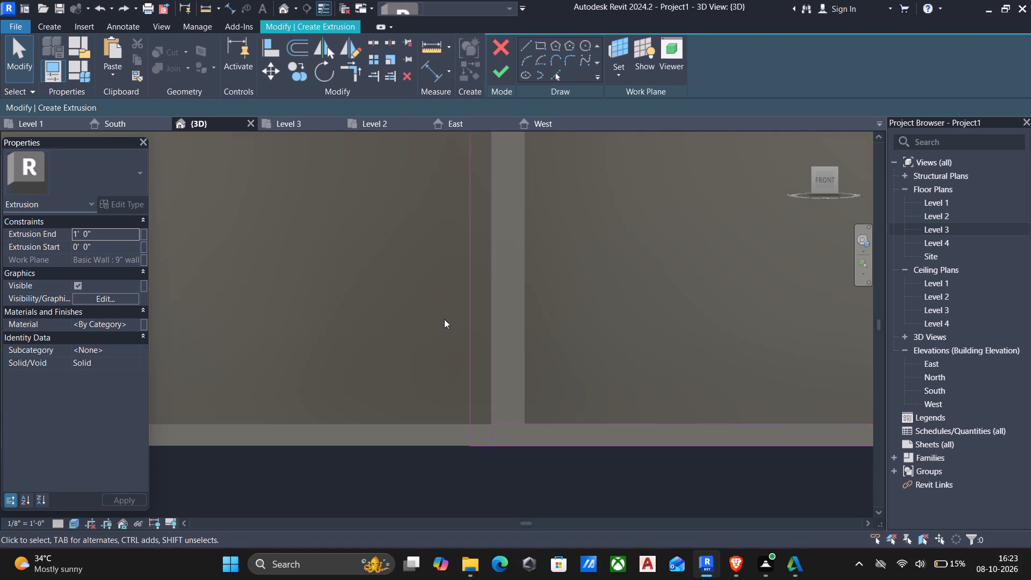
pyautogui.scroll(-5, 444, 319)
pyautogui.write('tr')
pyautogui.scroll(6, 489, 373)
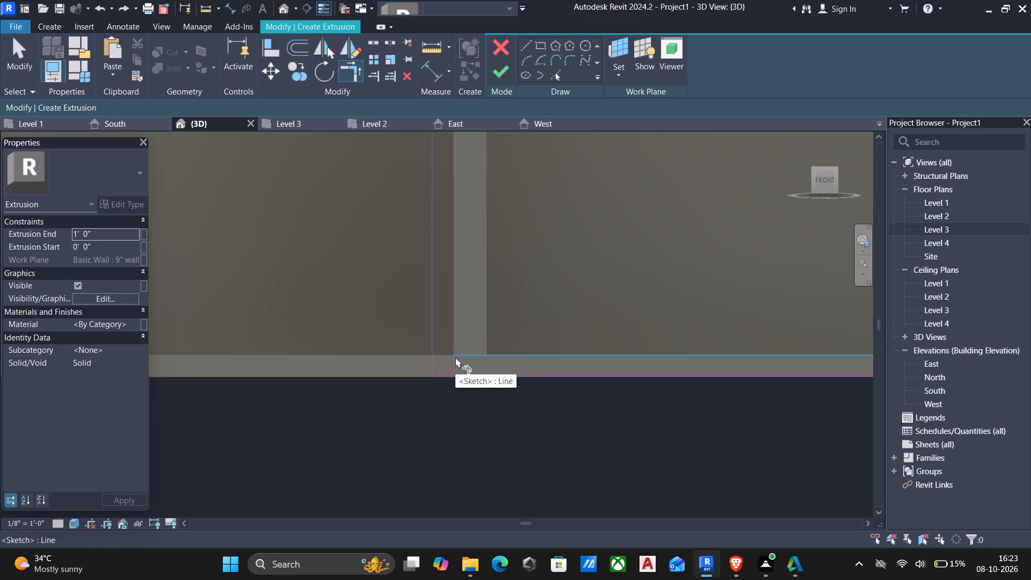
pyautogui.scroll(4, 447, 335)
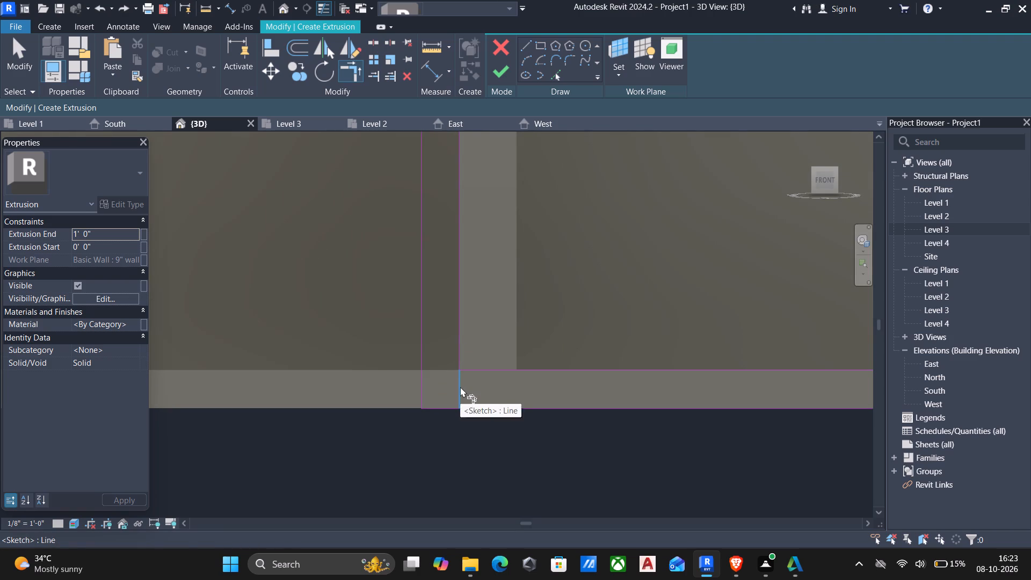
pyautogui.click(460, 387)
pyautogui.click(444, 406)
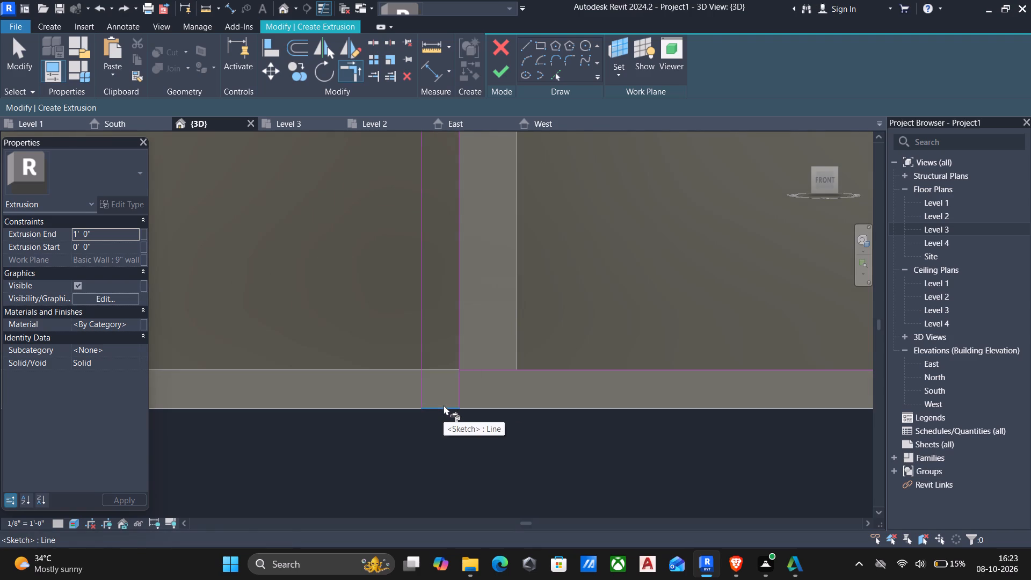
pyautogui.press('Escape')
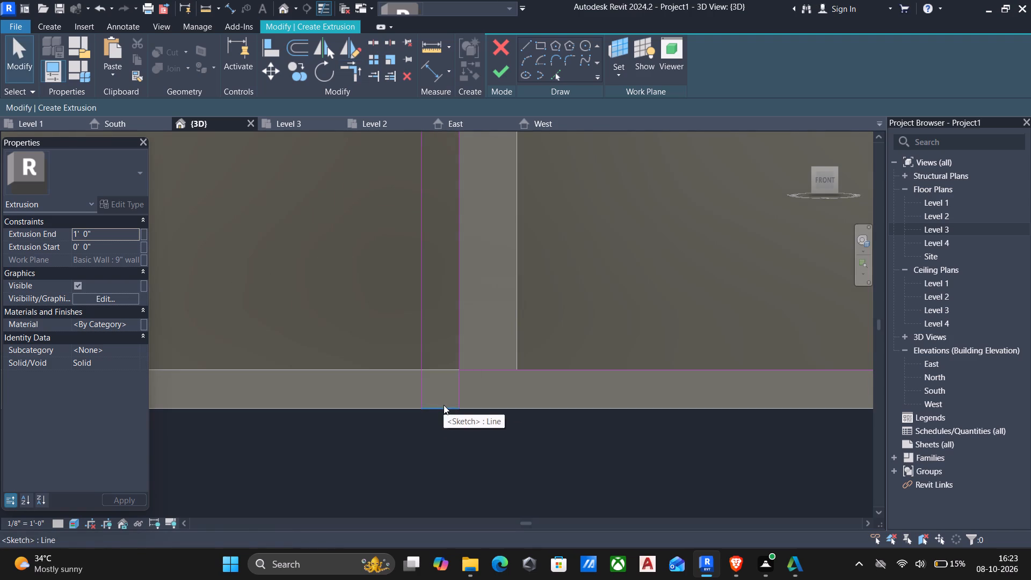
# Delete the remaining inner bottom line running across the frame's opening.
pyautogui.scroll(-3, 444, 405)
pyautogui.moveTo(376, 424); pyautogui.dragTo(117, 463, button='middle')
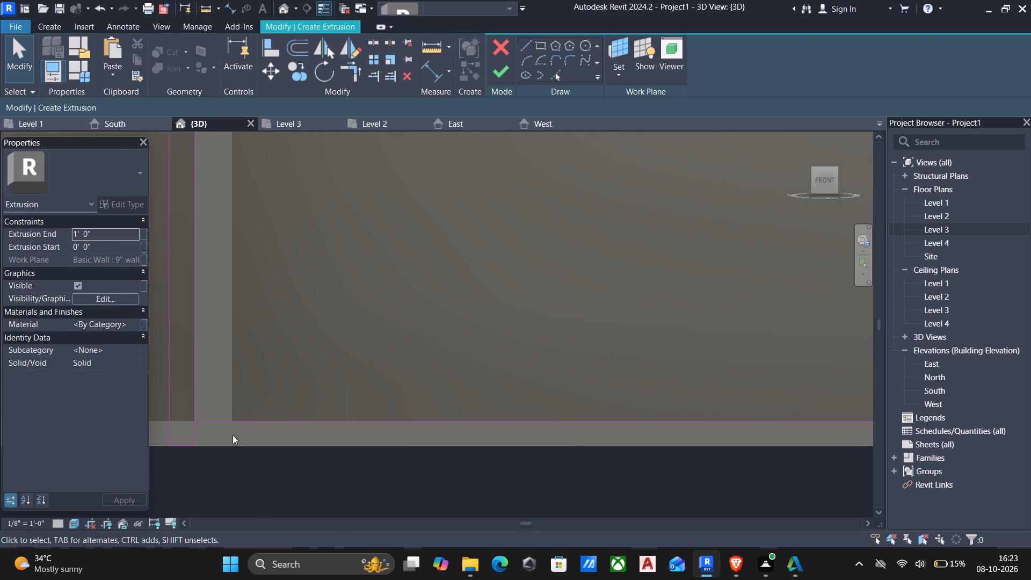
pyautogui.click(252, 419)
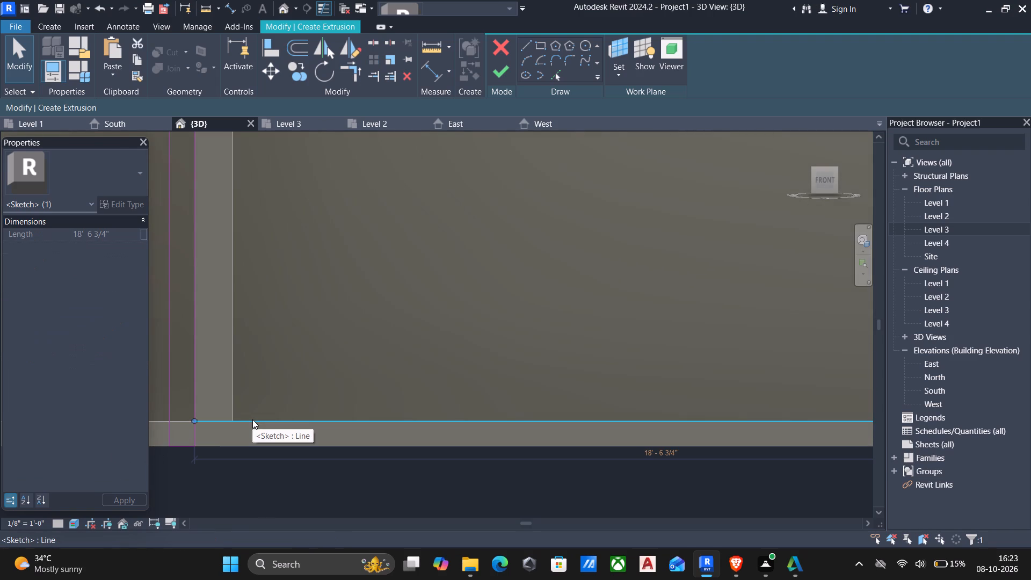
pyautogui.press('Delete')
# Finish the open-bottom frame sketch as an extrusion with a 1' 0" extrusion end.
pyautogui.scroll(-5, 212, 408)
pyautogui.moveTo(212, 408); pyautogui.dragTo(212, 409, button='middle')
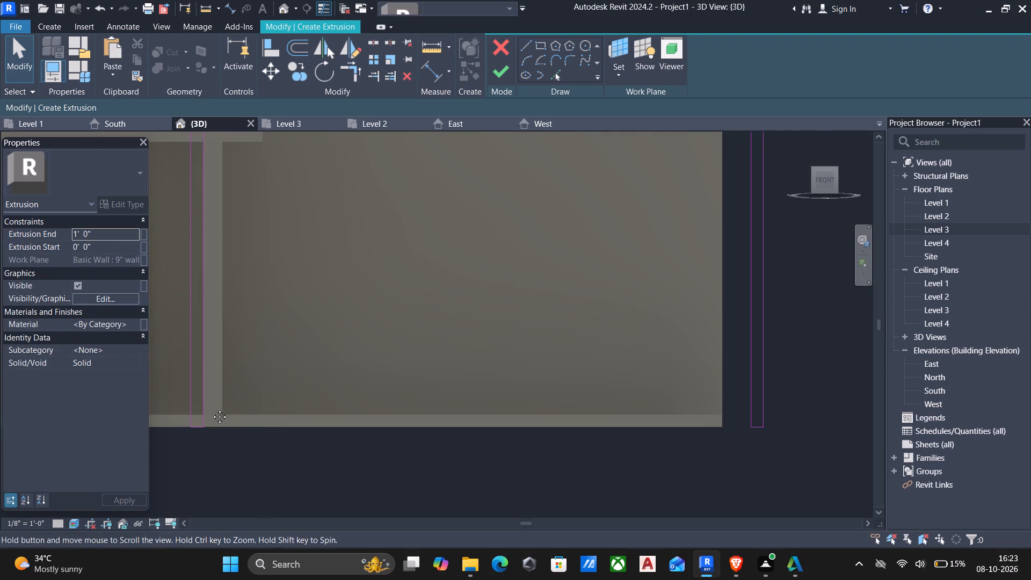
pyautogui.moveTo(212, 409); pyautogui.dragTo(280, 425, button='middle')
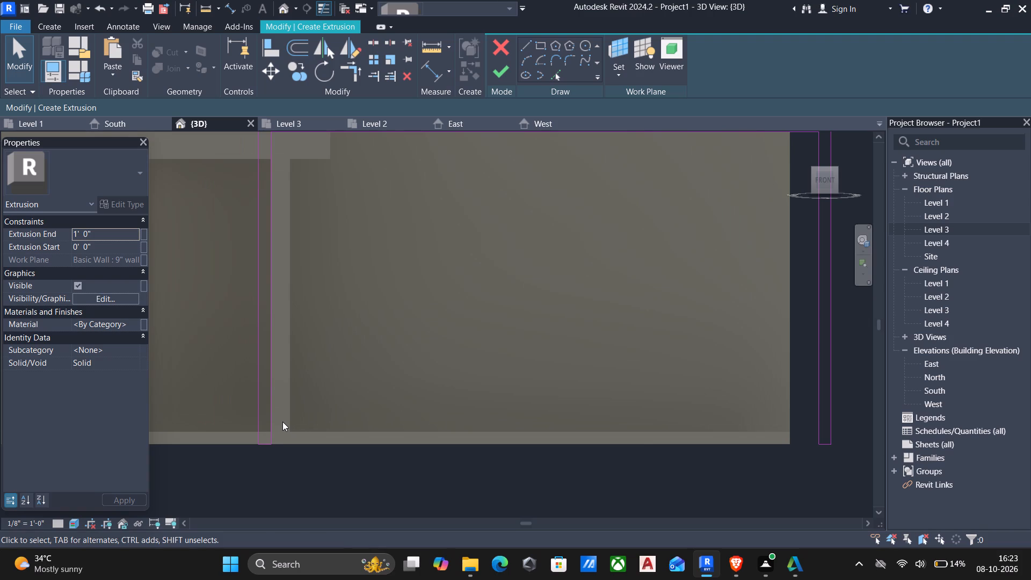
pyautogui.scroll(-4, 379, 371)
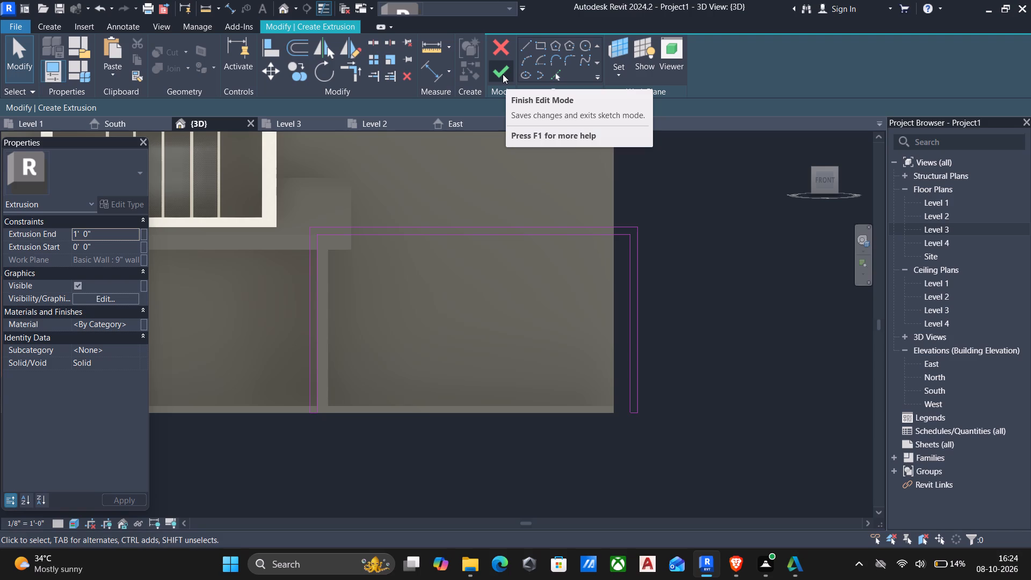
pyautogui.click(503, 74)
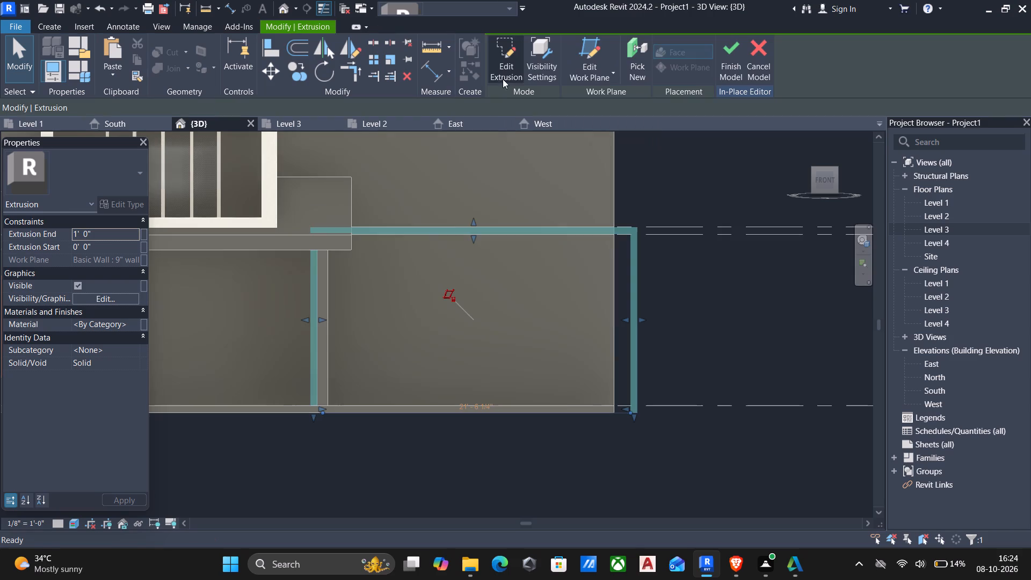
# Examine the extruded frame from the building's corner and side, checking its position against the porch and side wall.
pyautogui.scroll(-6, 510, 132)
pyautogui.keyDown('shift'); pyautogui.moveTo(507, 136); pyautogui.dragTo(347, 219, button='middle'); pyautogui.keyUp('shift')
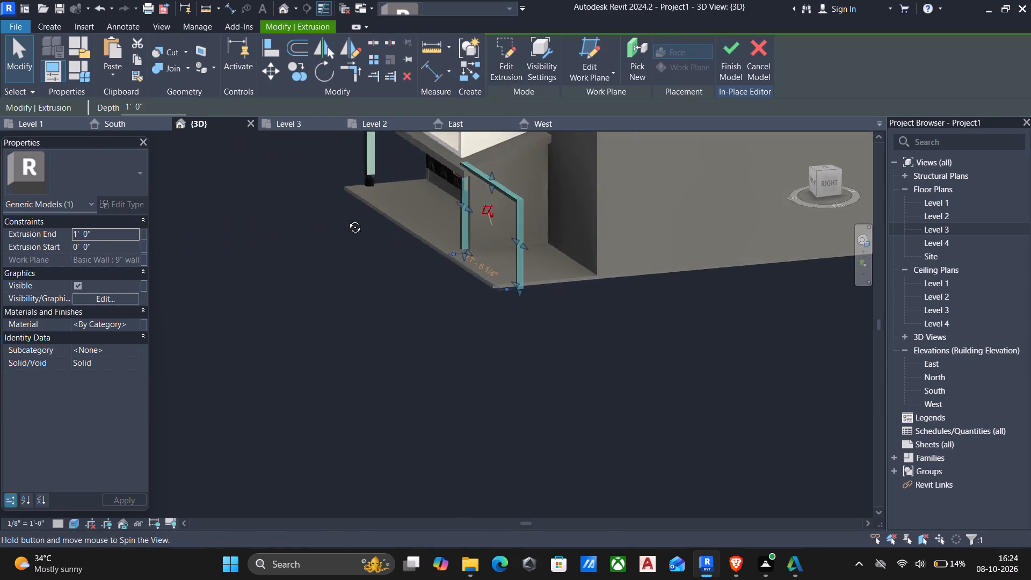
pyautogui.keyDown('shift'); pyautogui.moveTo(347, 219); pyautogui.dragTo(331, 238, button='middle'); pyautogui.keyUp('shift')
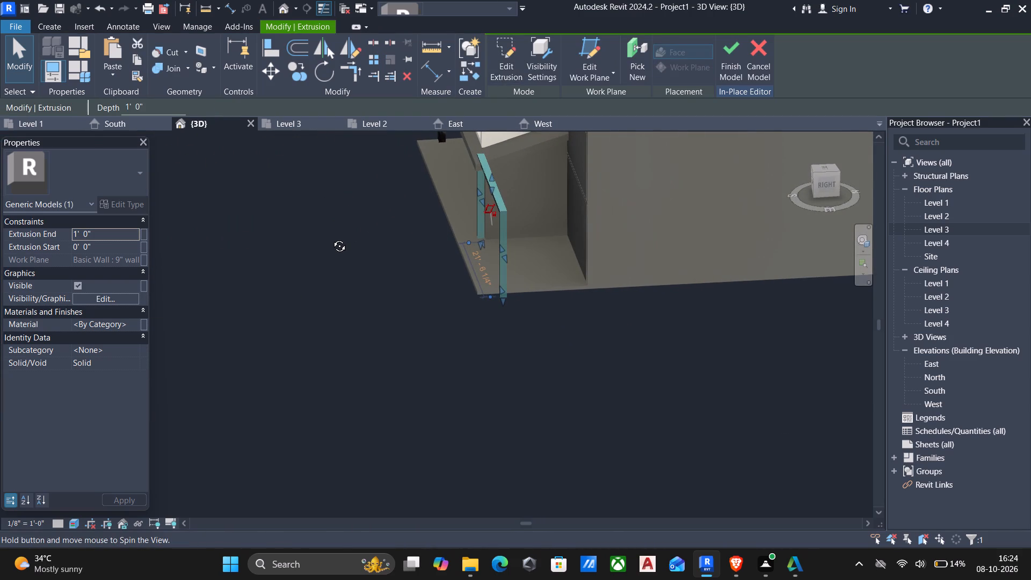
pyautogui.keyDown('shift'); pyautogui.moveTo(331, 238); pyautogui.dragTo(333, 238, button='middle'); pyautogui.keyUp('shift')
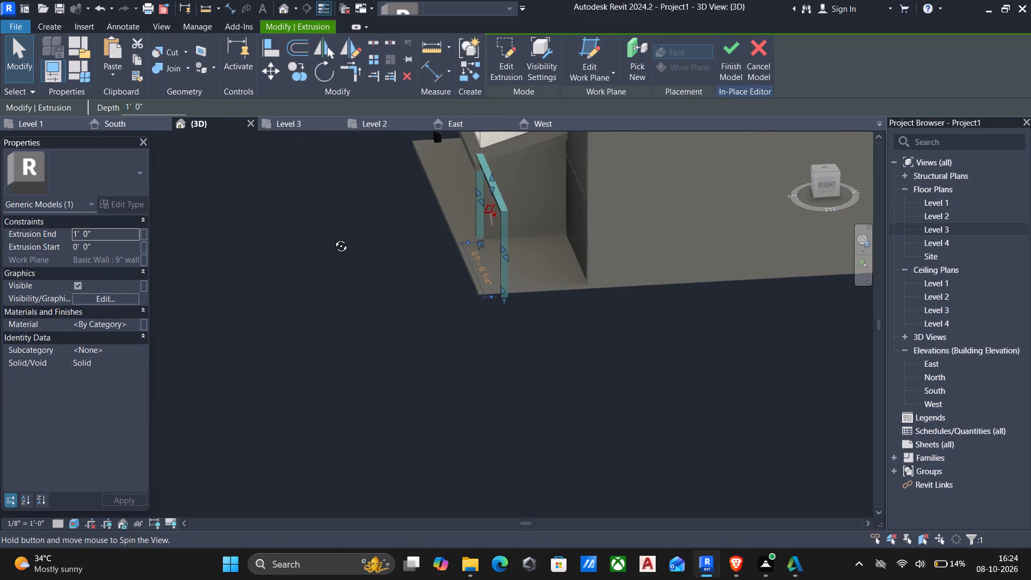
pyautogui.keyDown('shift'); pyautogui.moveTo(333, 238); pyautogui.dragTo(408, 219, button='middle'); pyautogui.keyUp('shift')
pyautogui.scroll(1, 424, 214)
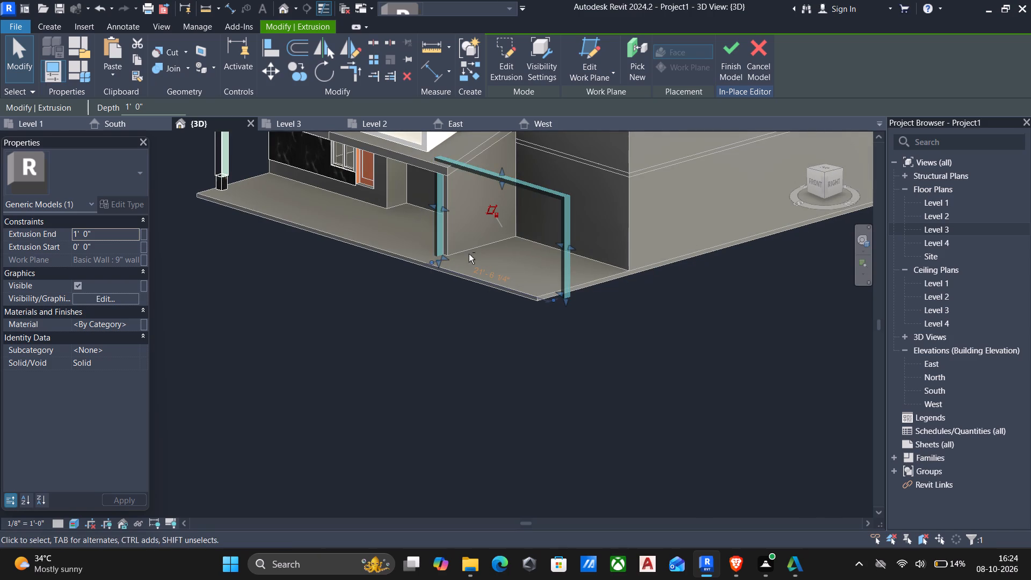
pyautogui.keyDown('shift'); pyautogui.moveTo(469, 254); pyautogui.dragTo(381, 199, button='middle'); pyautogui.keyUp('shift')
pyautogui.scroll(1, 381, 199)
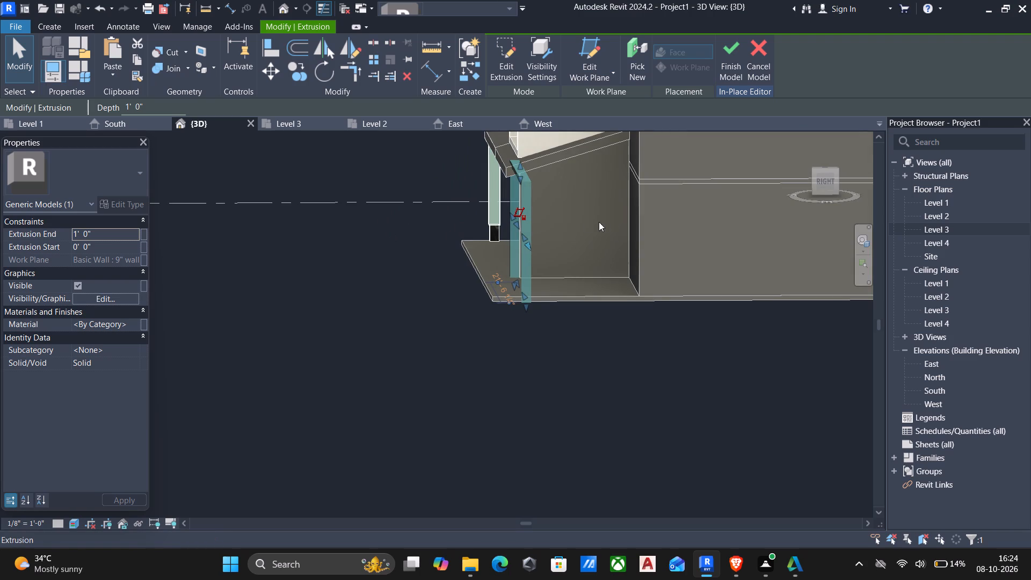
# In the right side view, copy the frame about 3'-6" back along the floor's bottom edge, with Constrain and Multiple off.
pyautogui.click(820, 178)
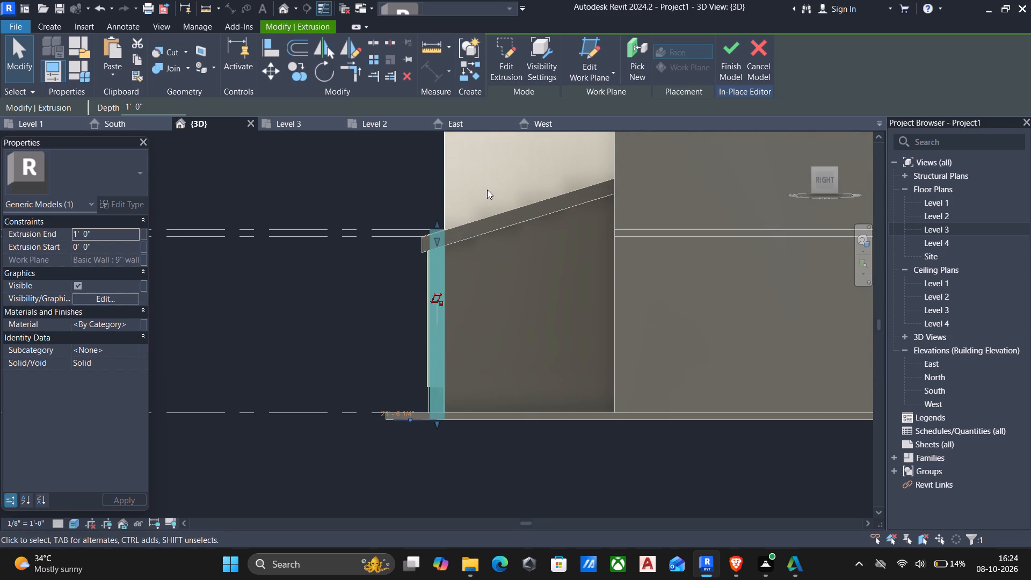
pyautogui.scroll(-1, 487, 190)
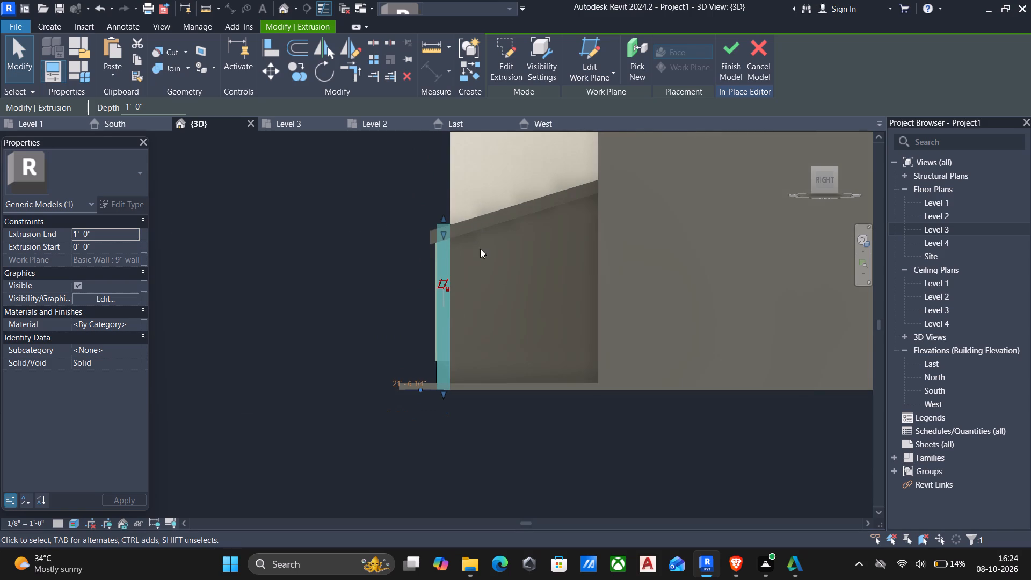
pyautogui.press('Escape')
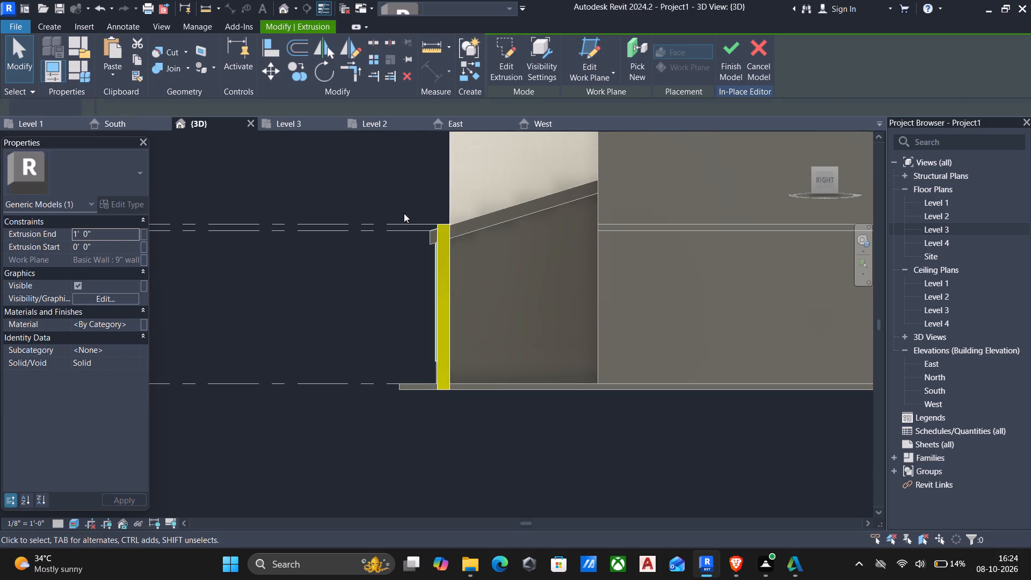
pyautogui.click(433, 251)
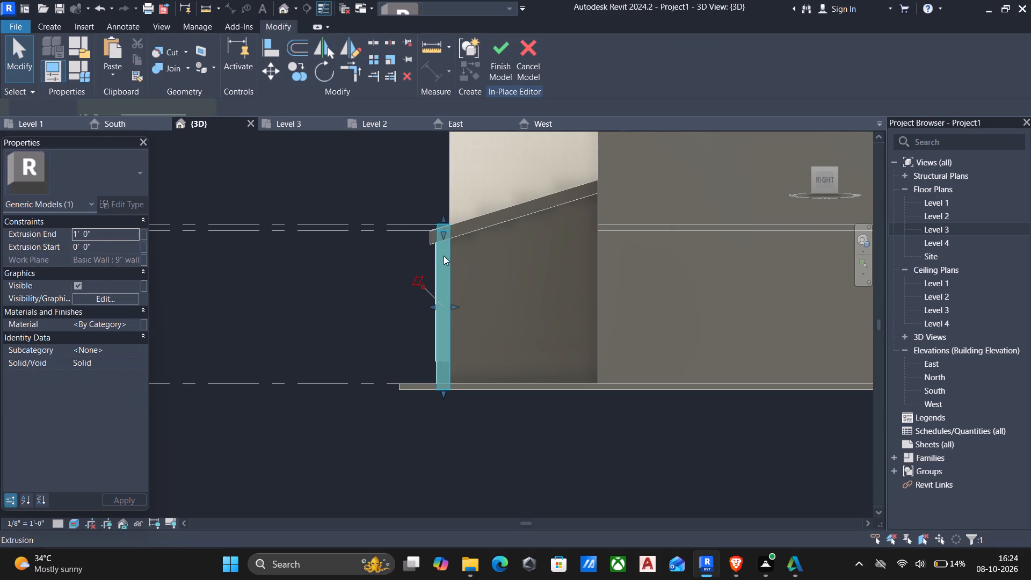
pyautogui.press('c')
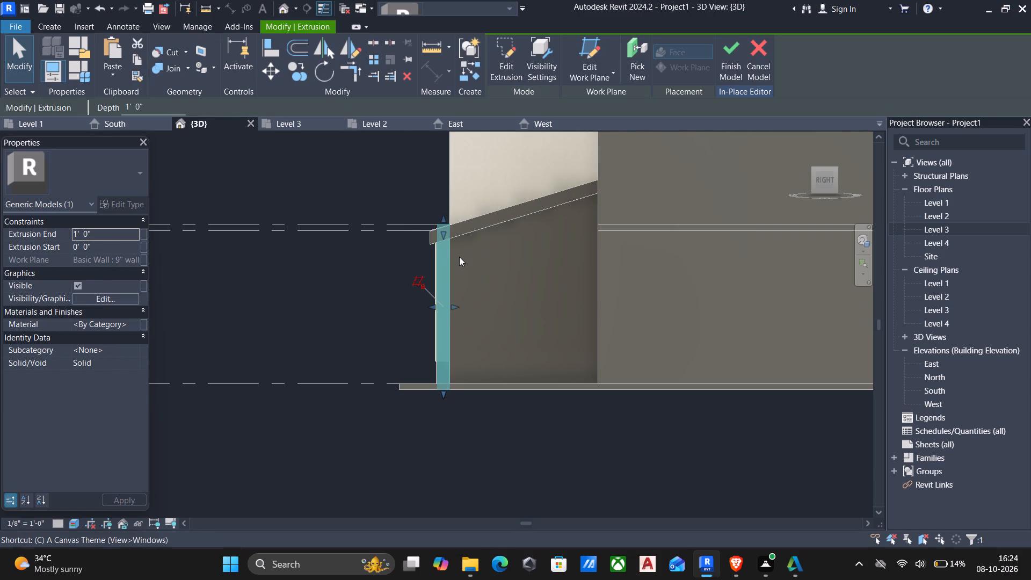
pyautogui.press('o')
pyautogui.scroll(4, 465, 381)
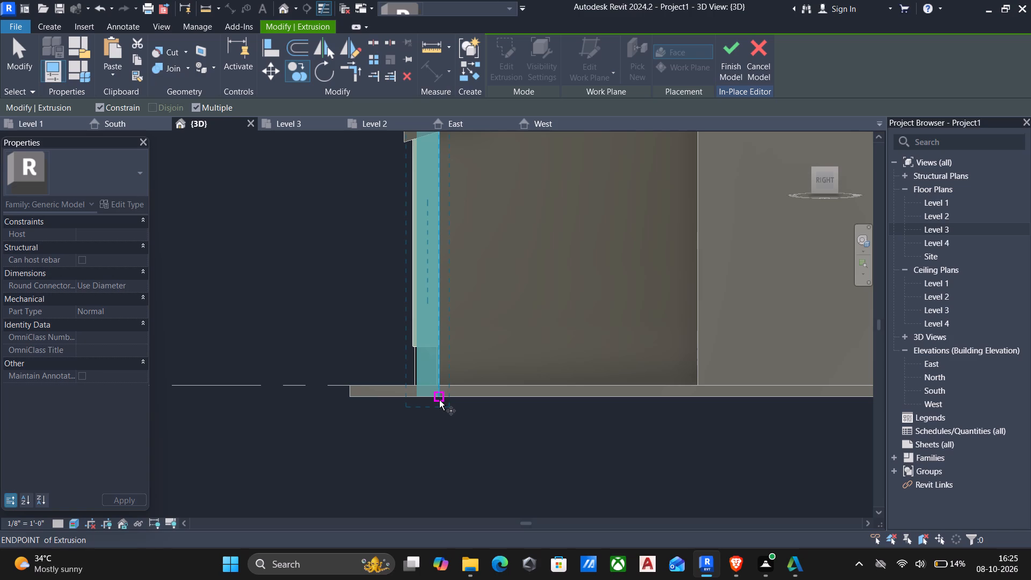
pyautogui.click(439, 400)
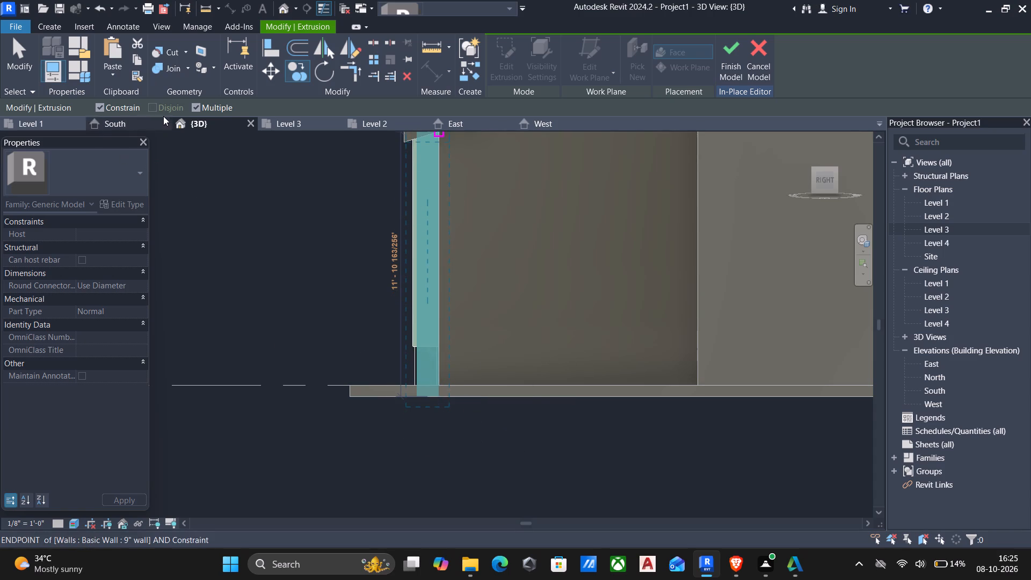
pyautogui.click(193, 110)
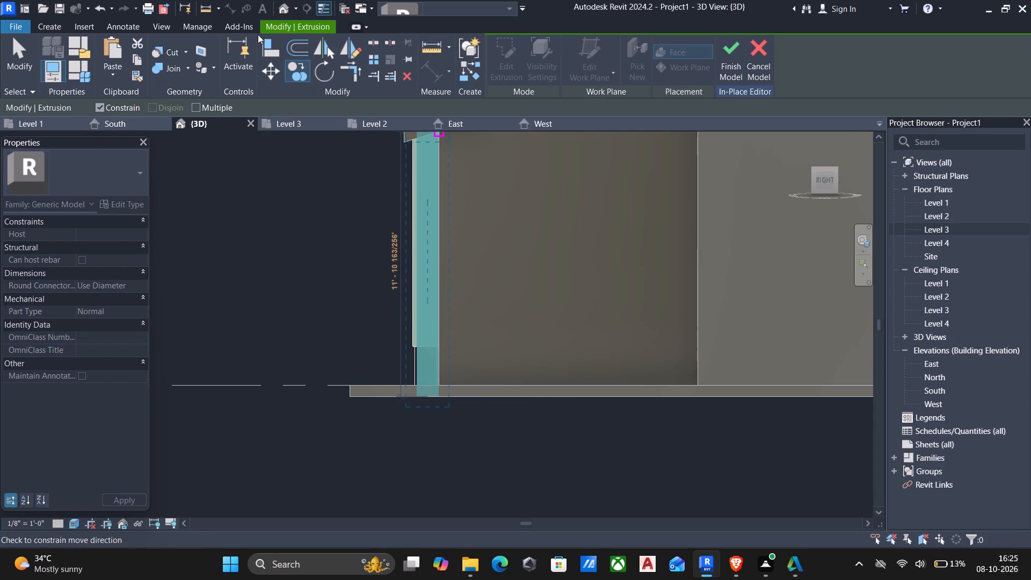
pyautogui.click(96, 104)
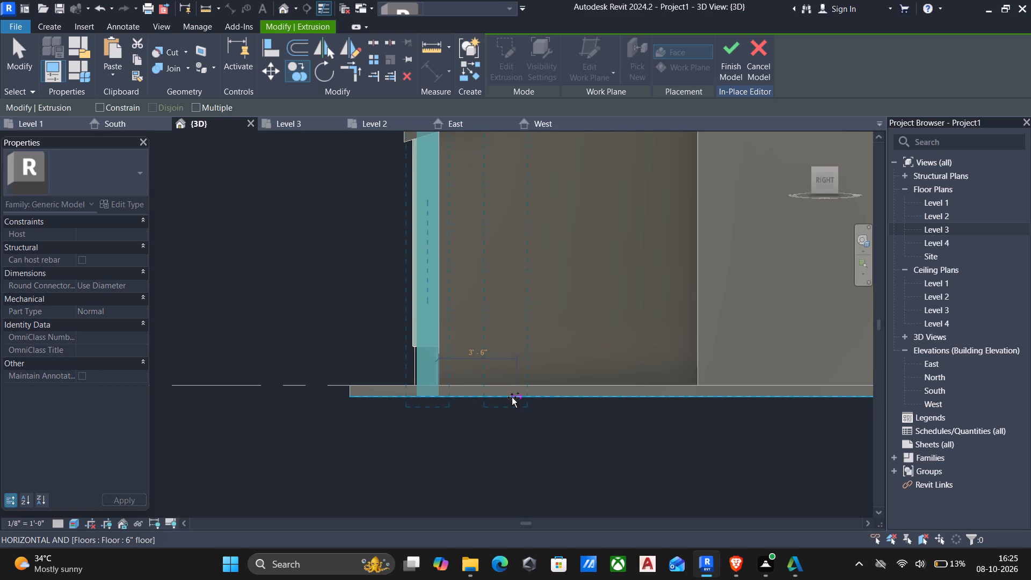
pyautogui.click(512, 397)
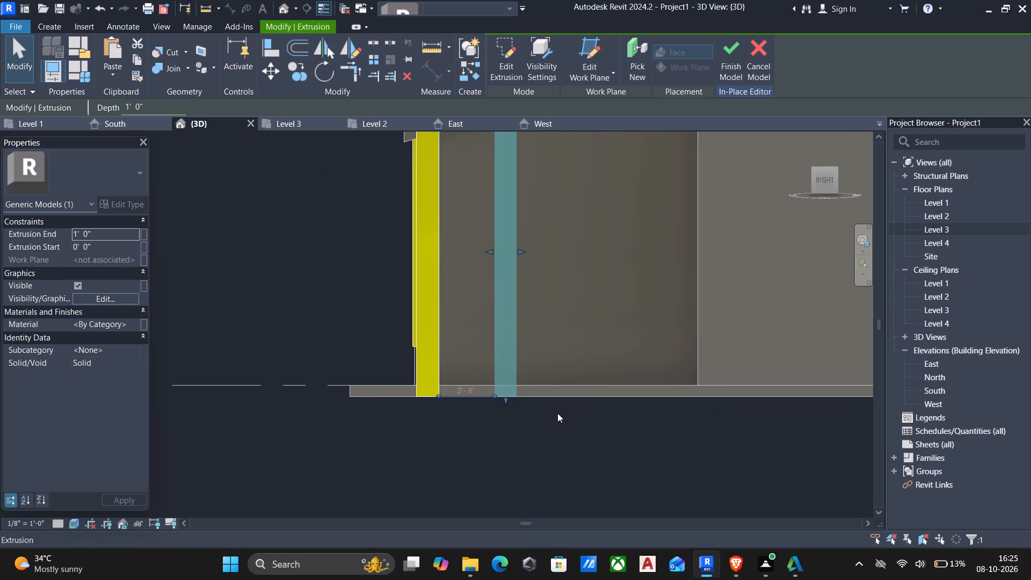
pyautogui.press('Escape')
# With Multiple on, copy the second frame back along the floor's bottom edge, placing two copies spaced about 2'-0" and 1'-9" apart.
pyautogui.moveTo(554, 433); pyautogui.dragTo(504, 393)
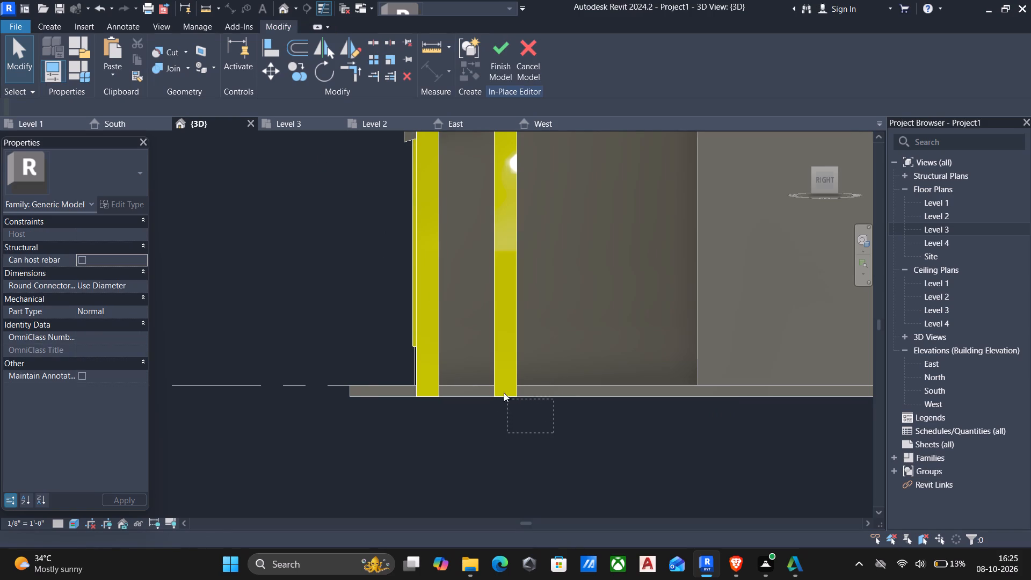
pyautogui.moveTo(504, 393); pyautogui.dragTo(449, 360)
pyautogui.scroll(-5, 460, 363)
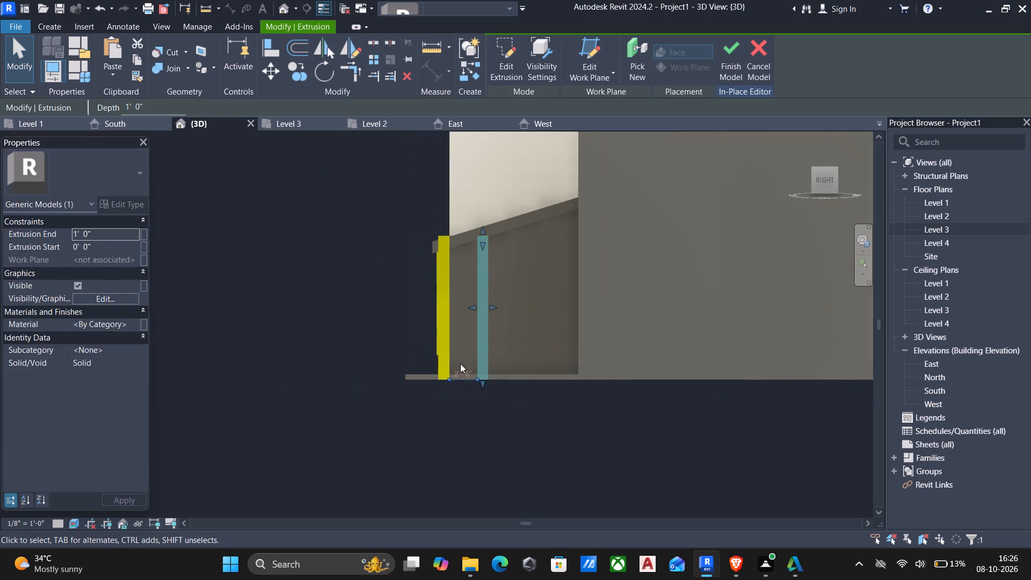
pyautogui.write('co')
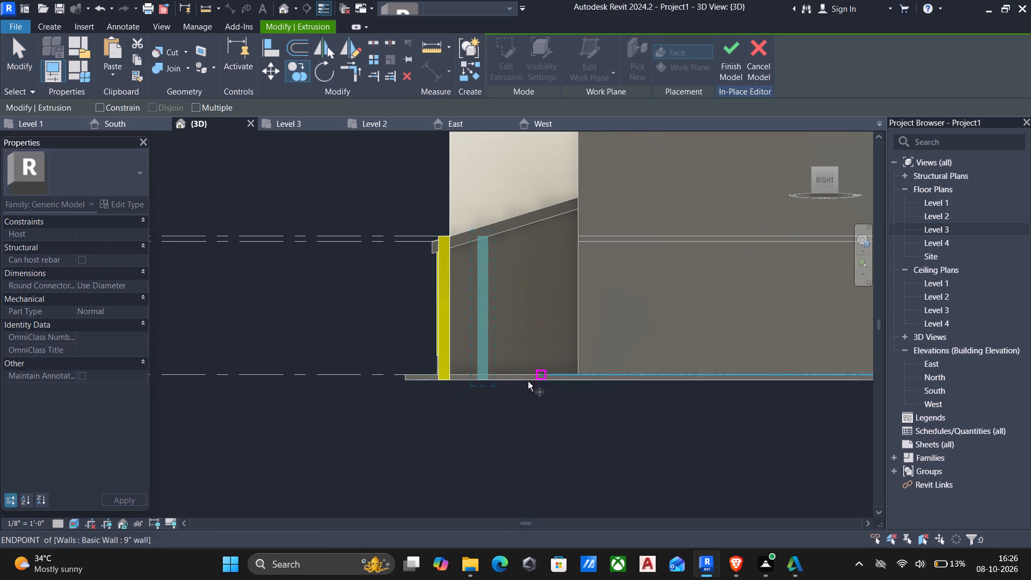
pyautogui.click(199, 108)
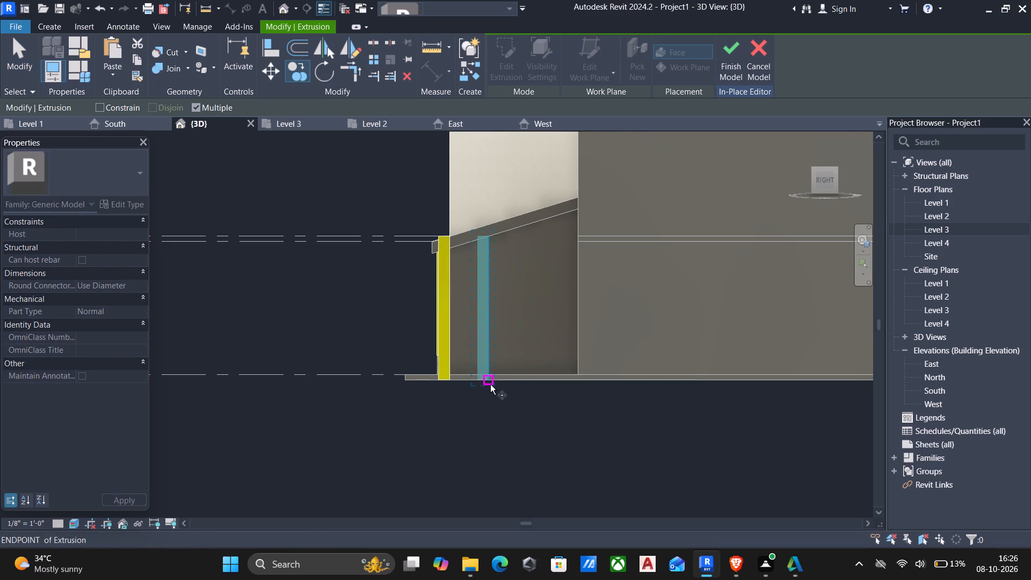
pyautogui.scroll(6, 490, 385)
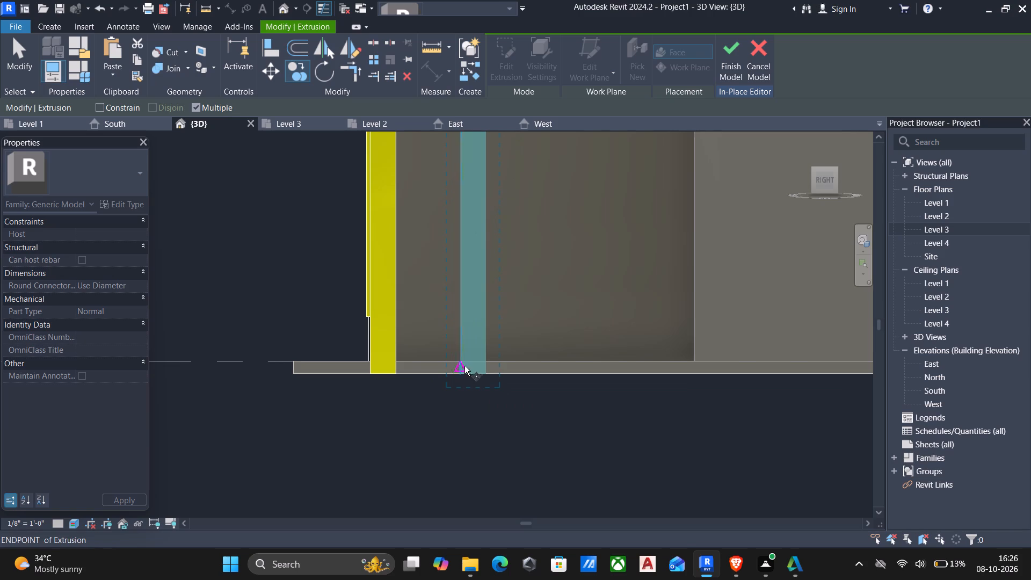
pyautogui.click(487, 373)
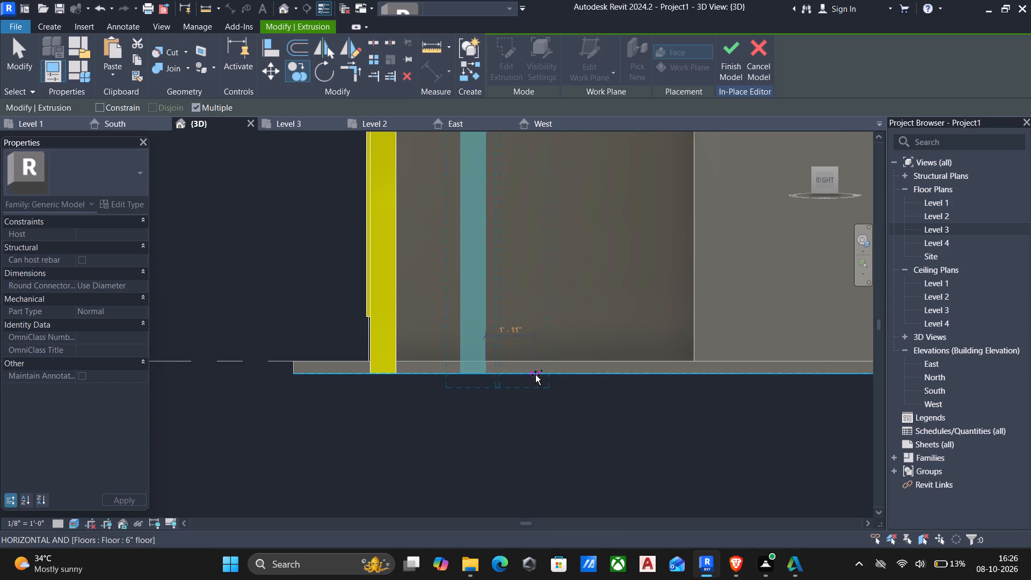
pyautogui.click(539, 374)
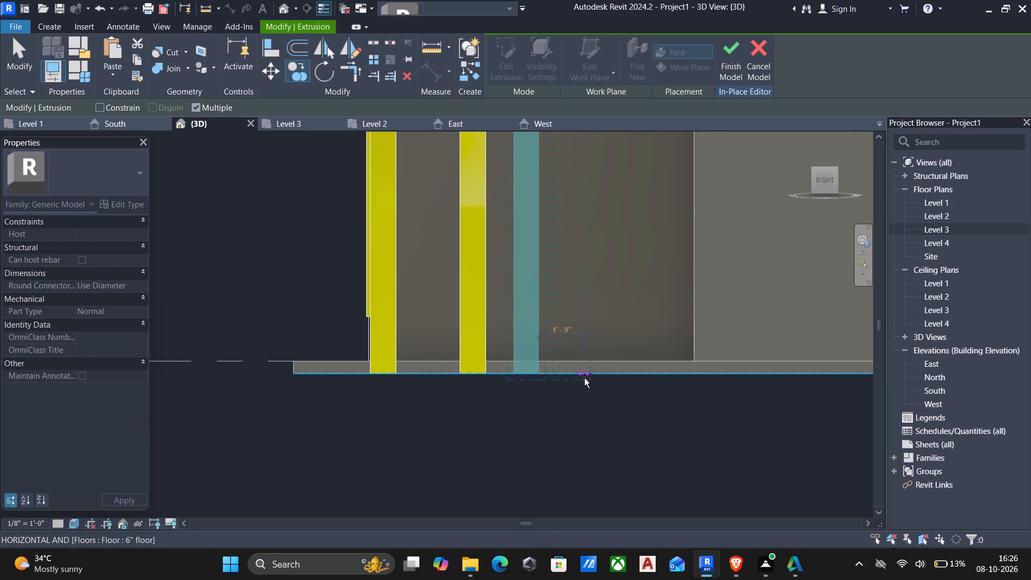
pyautogui.click(584, 378)
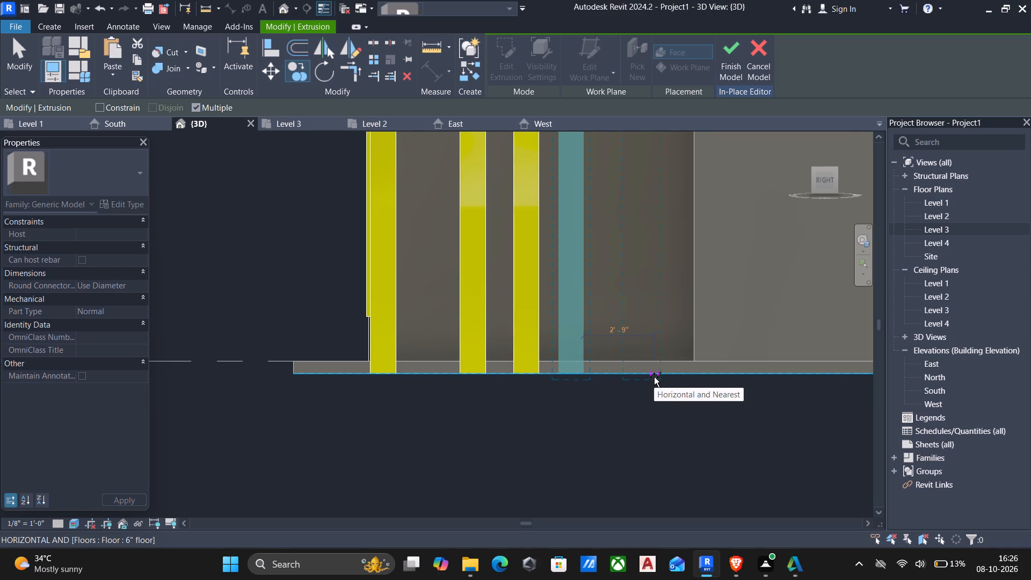
# Place three more frame copies further back along the floor edge, spaced about 1'-5", 1'-6" and 1'-3", and finish copying.
pyautogui.scroll(2, 654, 377)
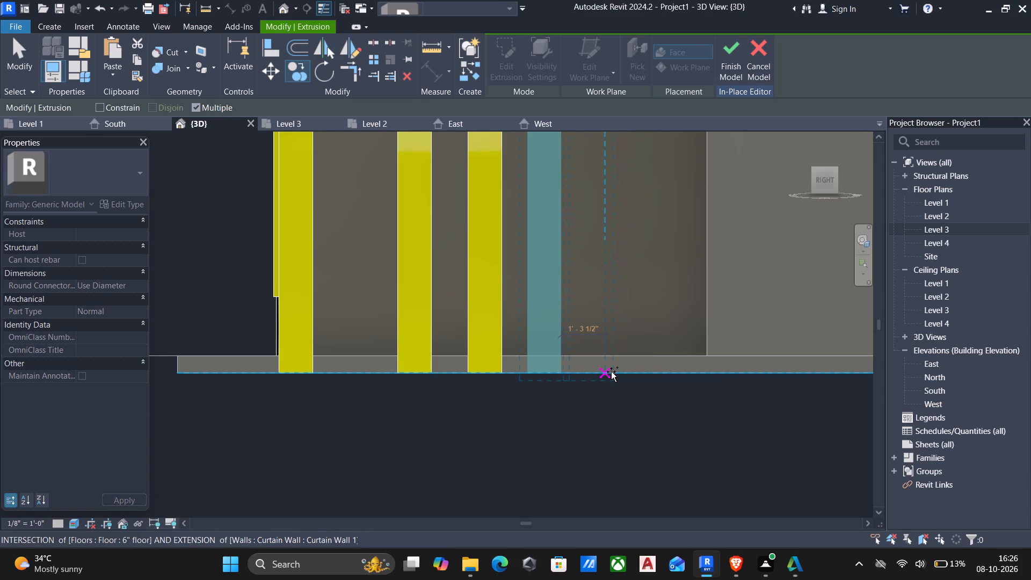
pyautogui.scroll(3, 611, 372)
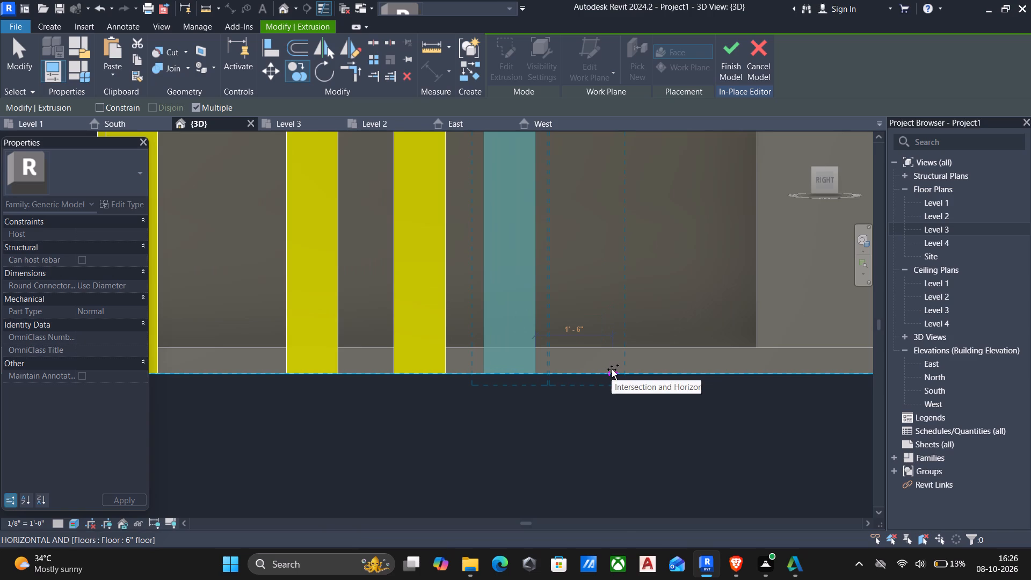
pyautogui.scroll(3, 612, 369)
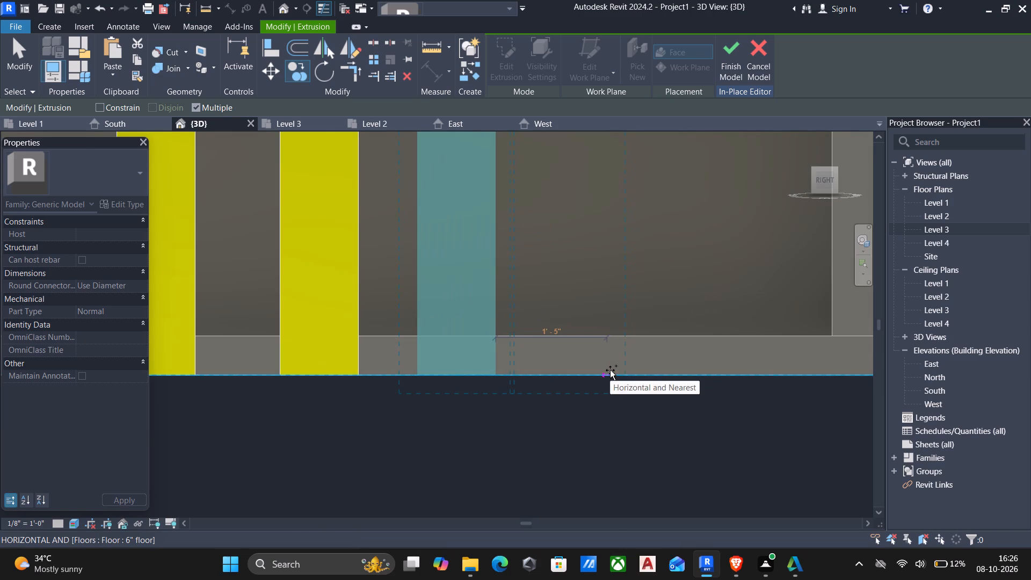
pyautogui.click(610, 370)
pyautogui.scroll(-3, 610, 370)
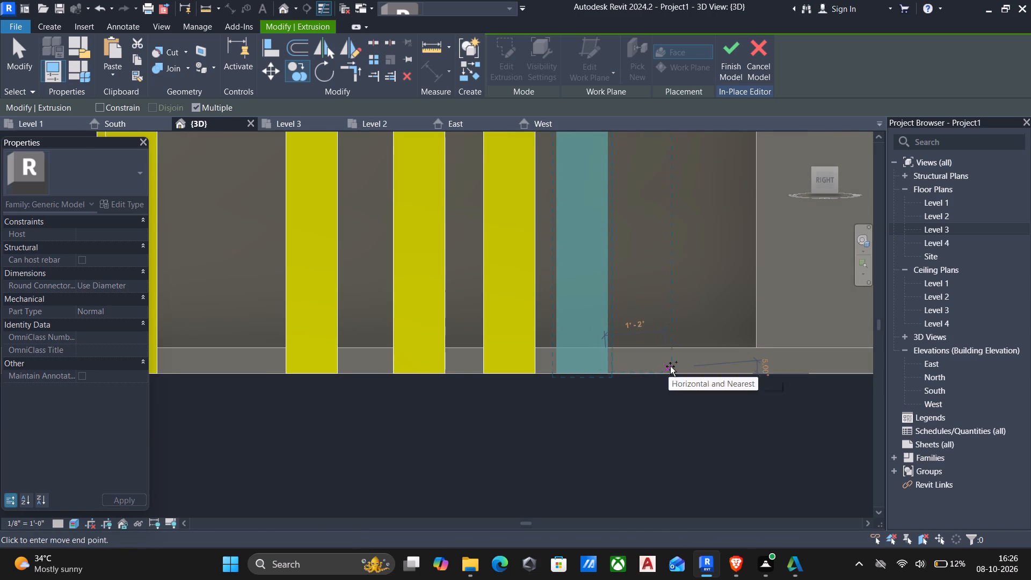
pyautogui.scroll(3, 676, 367)
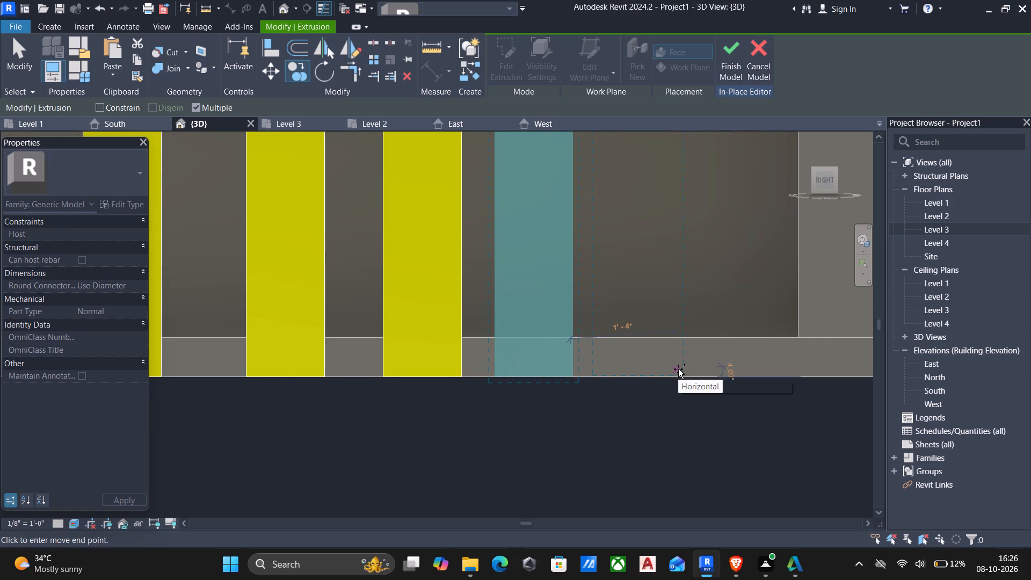
pyautogui.scroll(1, 678, 369)
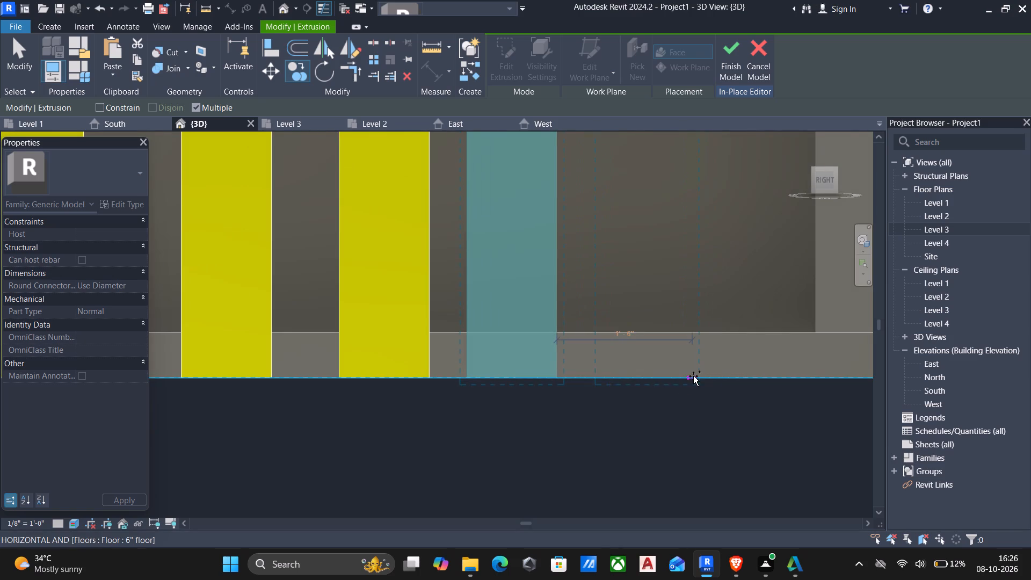
pyautogui.scroll(2, 663, 378)
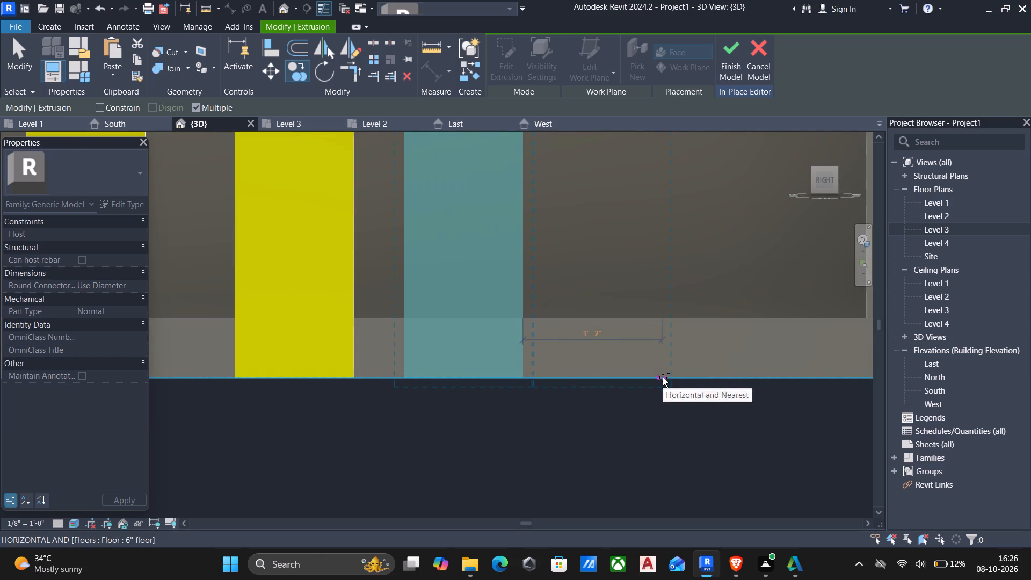
pyautogui.click(697, 381)
pyautogui.scroll(-3, 697, 381)
pyautogui.moveTo(697, 381); pyautogui.dragTo(667, 389, button='middle')
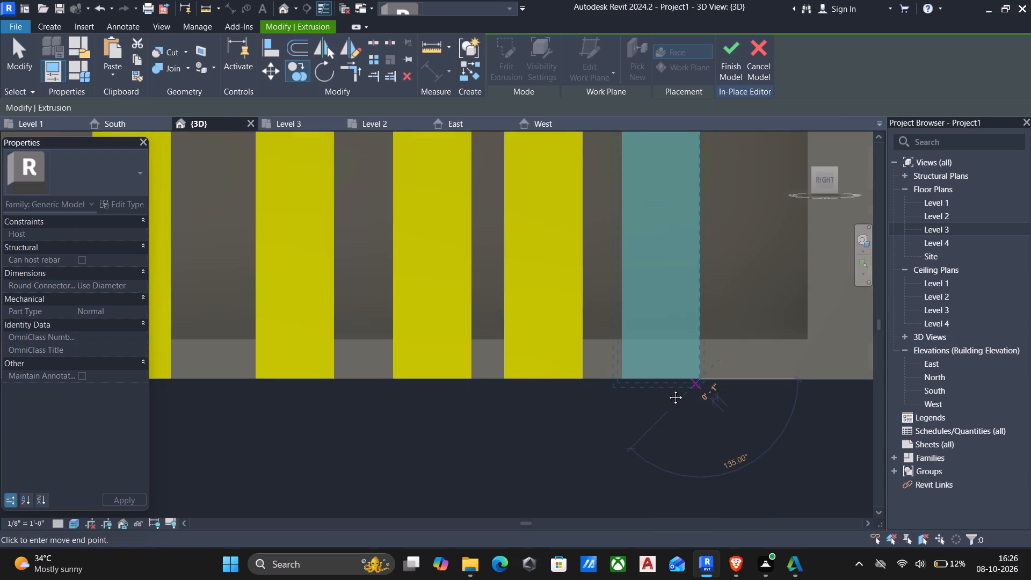
pyautogui.moveTo(667, 389); pyautogui.dragTo(544, 391, button='middle')
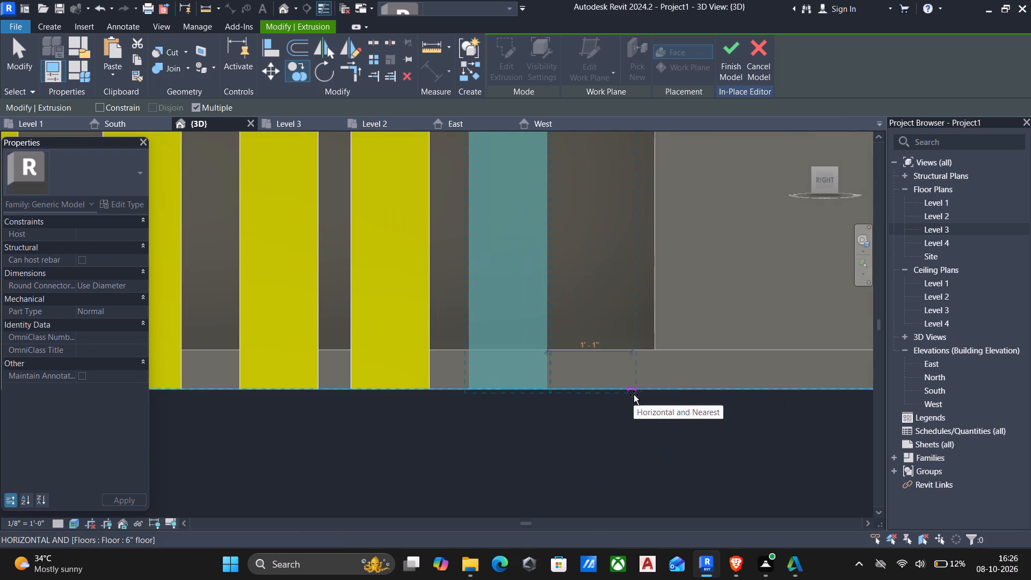
pyautogui.click(645, 393)
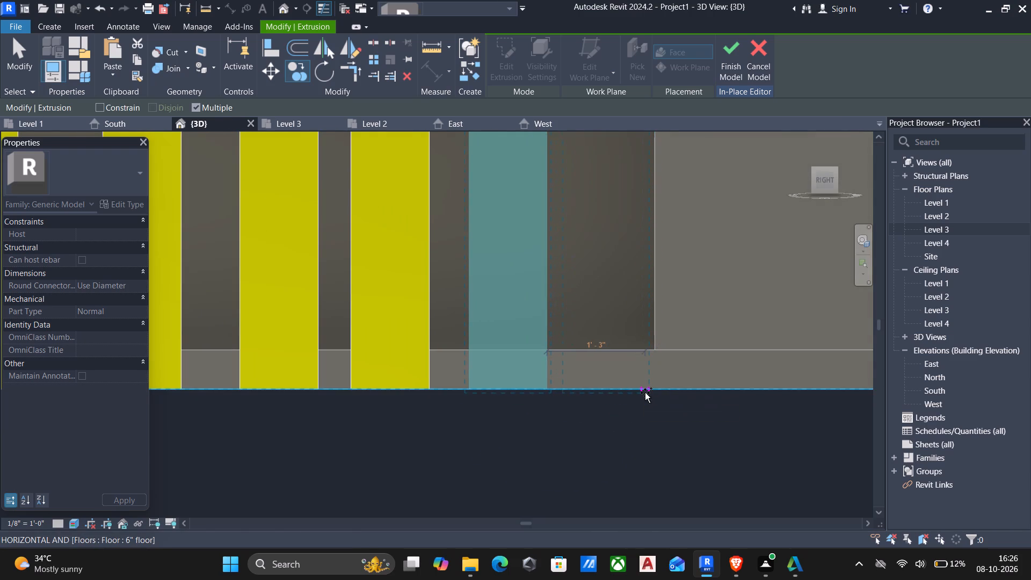
pyautogui.press('Escape')
pyautogui.scroll(-5, 636, 392)
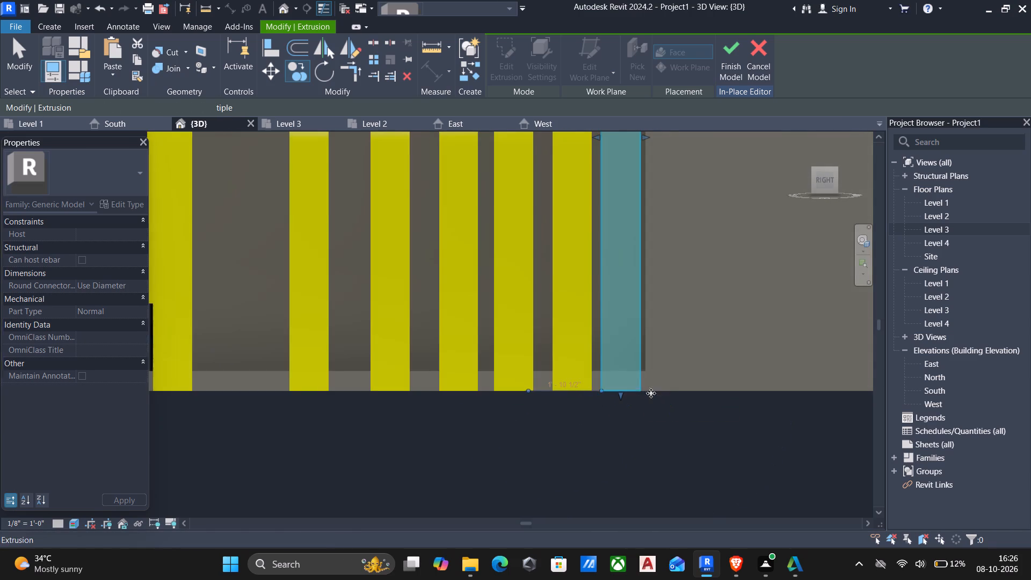
pyautogui.press('Escape')
# Nudge the second frame from the front eight increments along the floor toward the front frame.
pyautogui.scroll(-5, 412, 331)
pyautogui.moveTo(412, 330); pyautogui.dragTo(442, 330, button='middle')
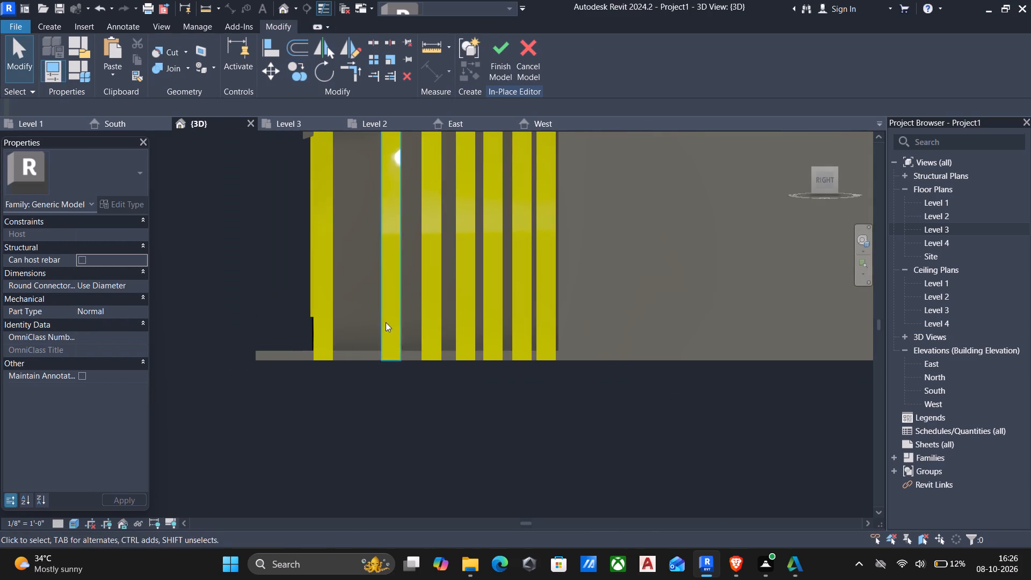
pyautogui.moveTo(362, 321); pyautogui.dragTo(418, 385)
pyautogui.moveTo(412, 385); pyautogui.dragTo(411, 385)
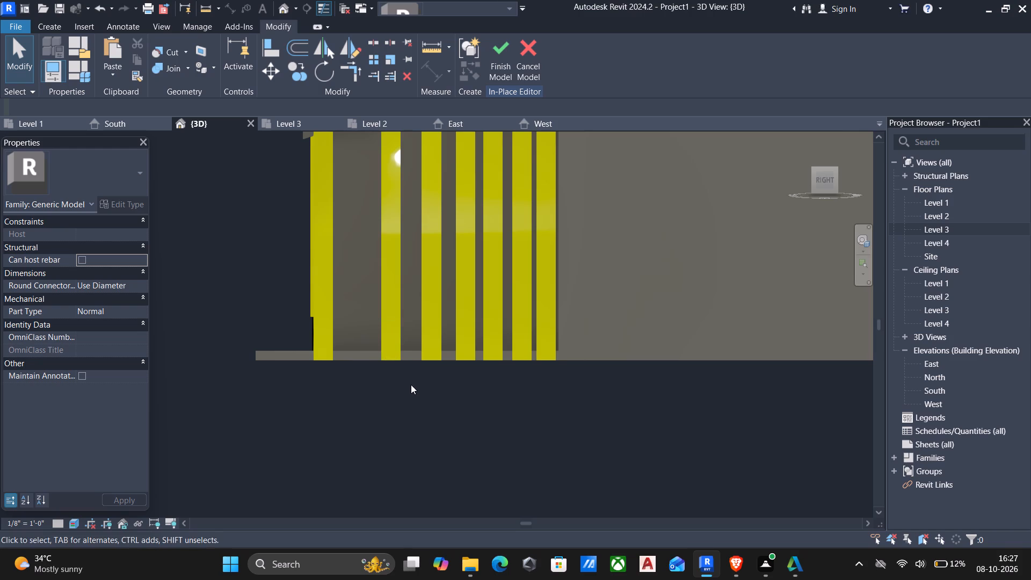
pyautogui.moveTo(411, 385); pyautogui.dragTo(353, 333)
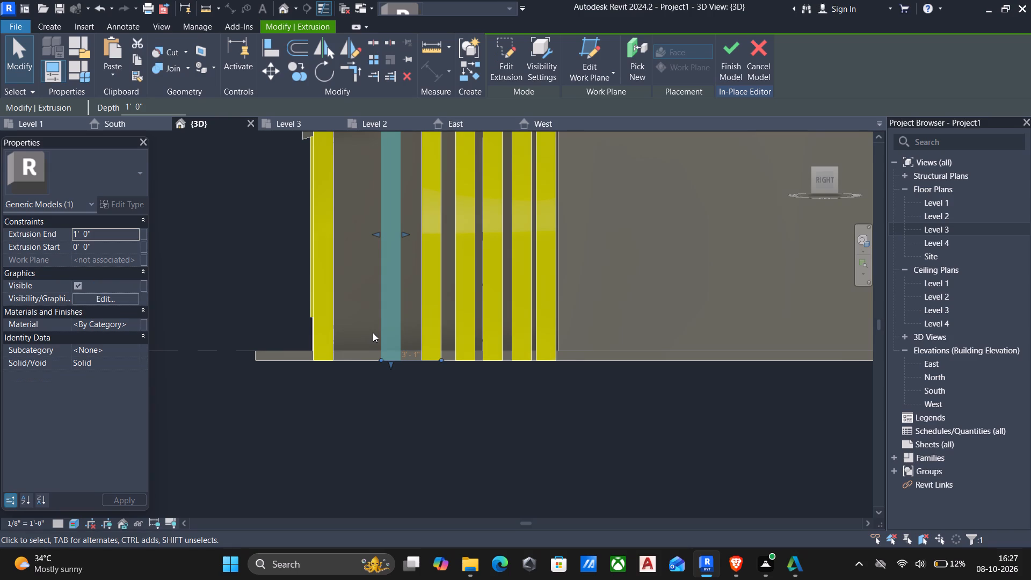
pyautogui.press('Left')
pyautogui.press('Left')
pyautogui.press('Left')
pyautogui.press('Left')
pyautogui.press('Left')
pyautogui.press('Left')
pyautogui.press('Left')
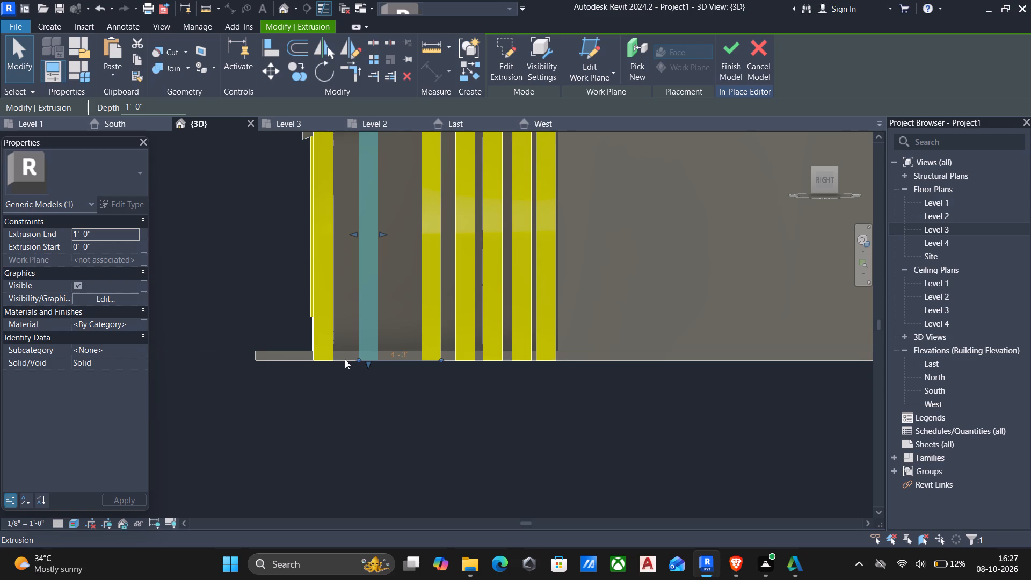
pyautogui.press('Left')
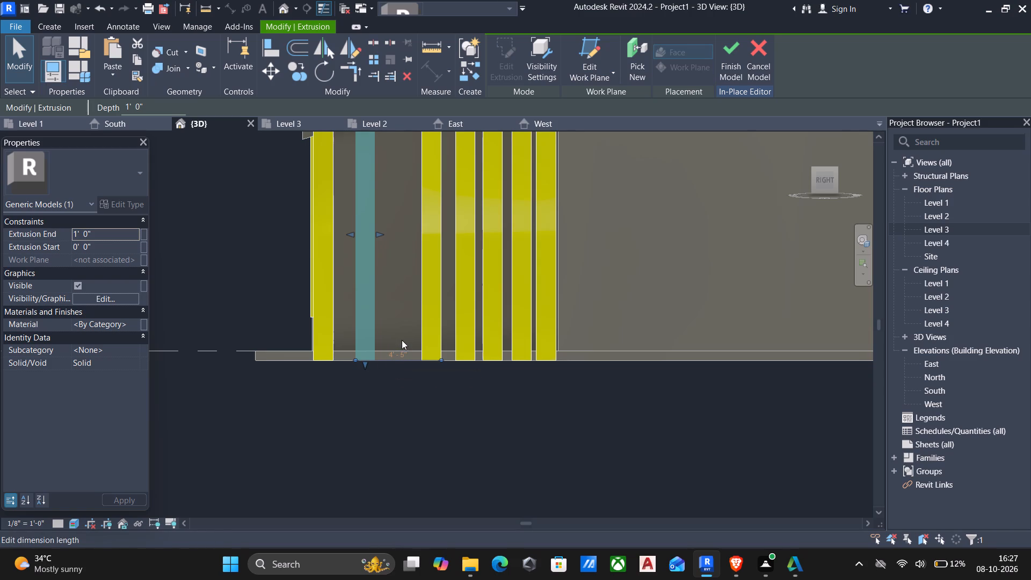
pyautogui.press('Escape')
# Nudge the third frame from the front seven increments forward, closer to the second frame.
pyautogui.moveTo(449, 393); pyautogui.dragTo(432, 373)
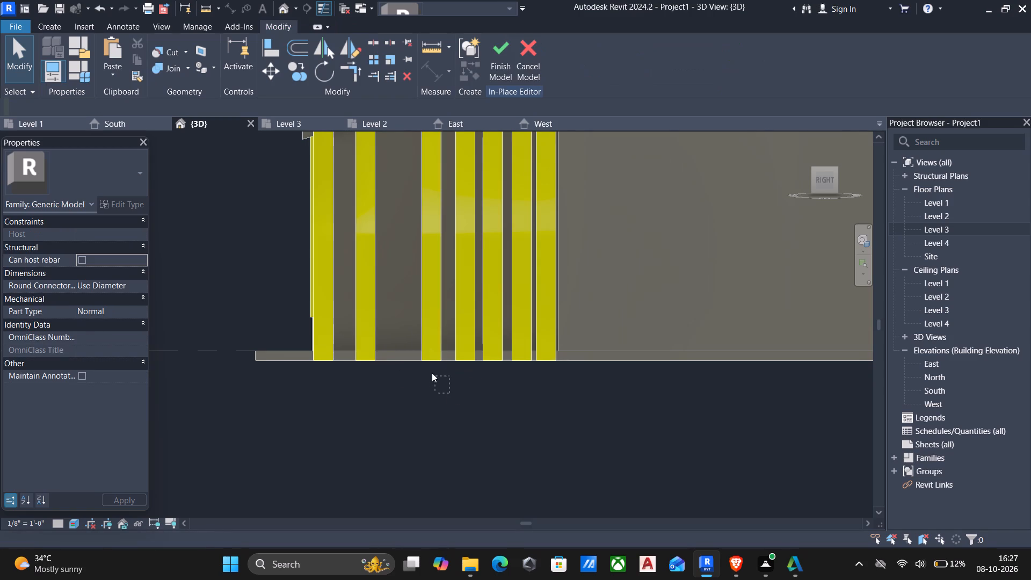
pyautogui.moveTo(432, 373); pyautogui.dragTo(407, 343)
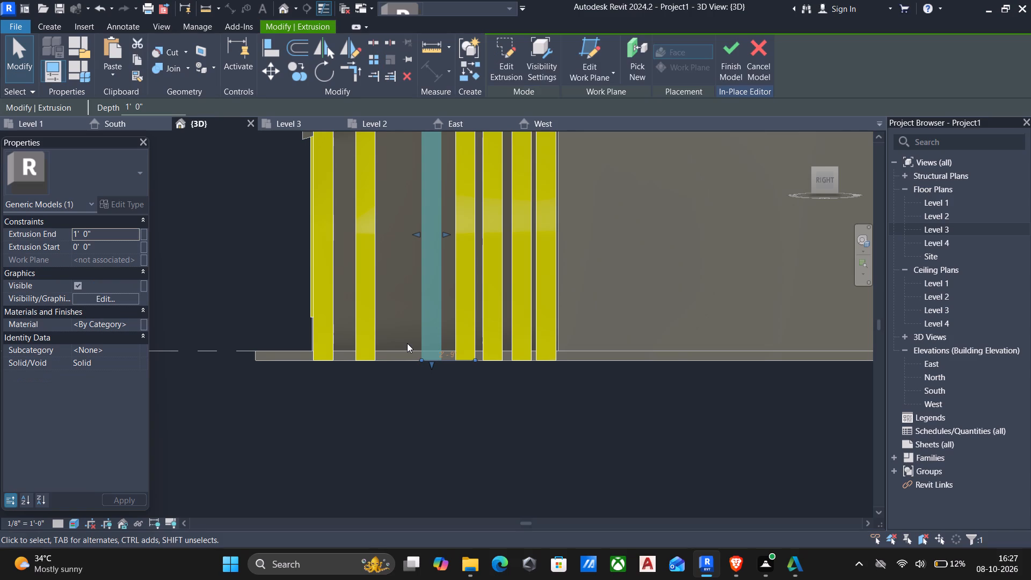
pyautogui.press('Left')
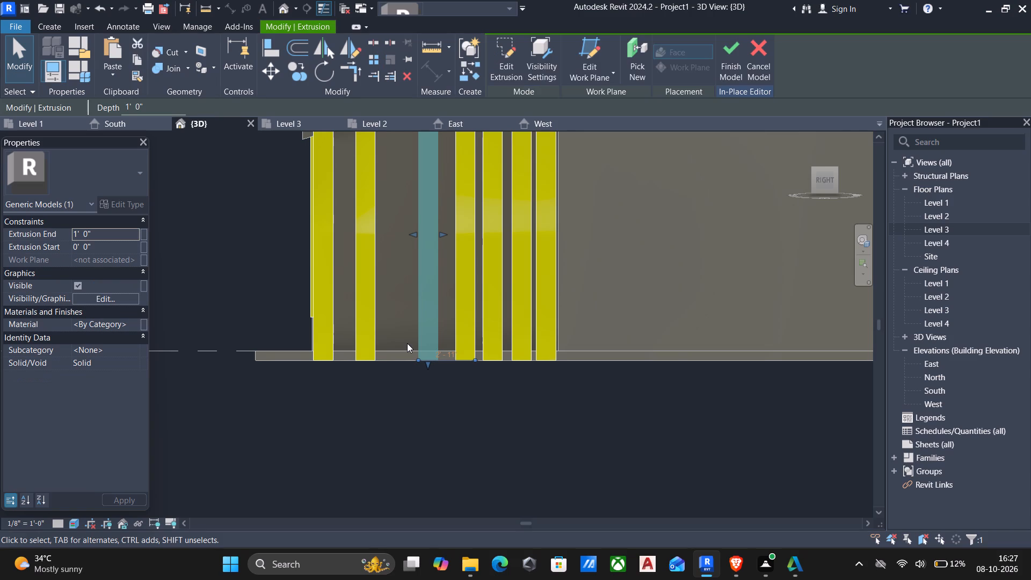
pyautogui.press('Left')
pyautogui.press('Left')
pyautogui.press('Left')
pyautogui.press('Left')
pyautogui.press('Left')
pyautogui.press('Left')
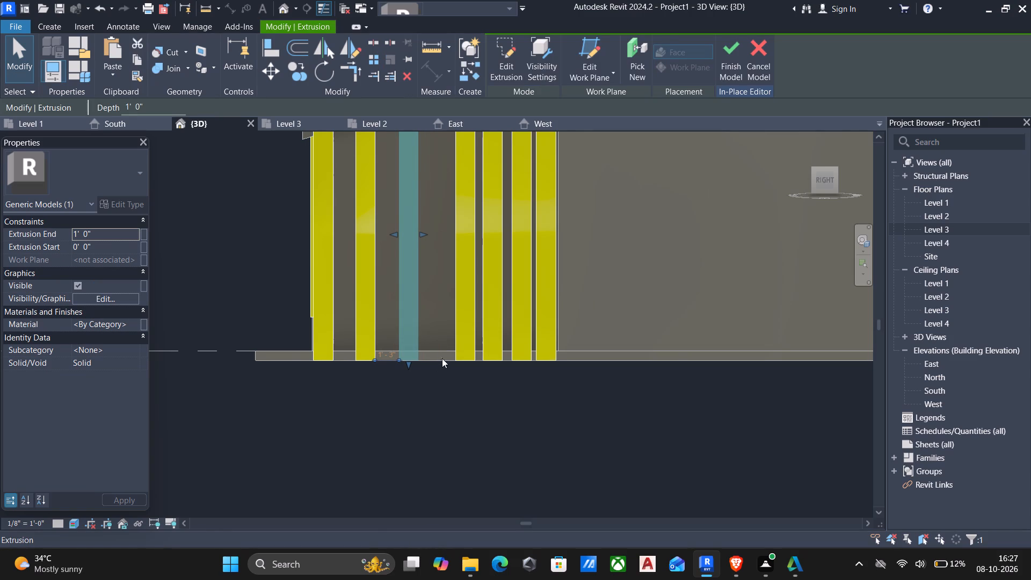
pyautogui.press('Escape')
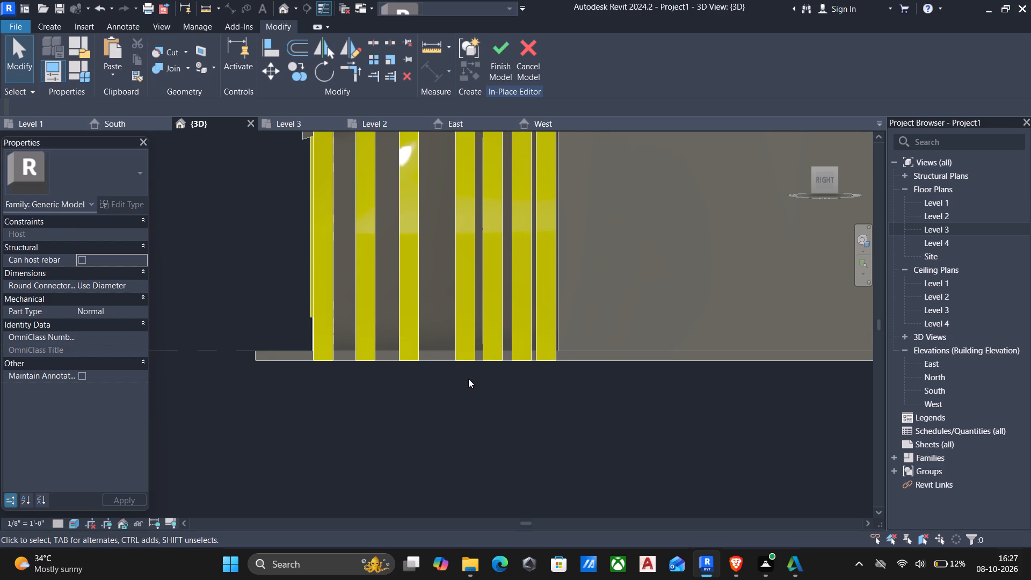
# Nudge the fourth frame from the front five increments forward, closer to the third frame.
pyautogui.moveTo(468, 379); pyautogui.dragTo(438, 329)
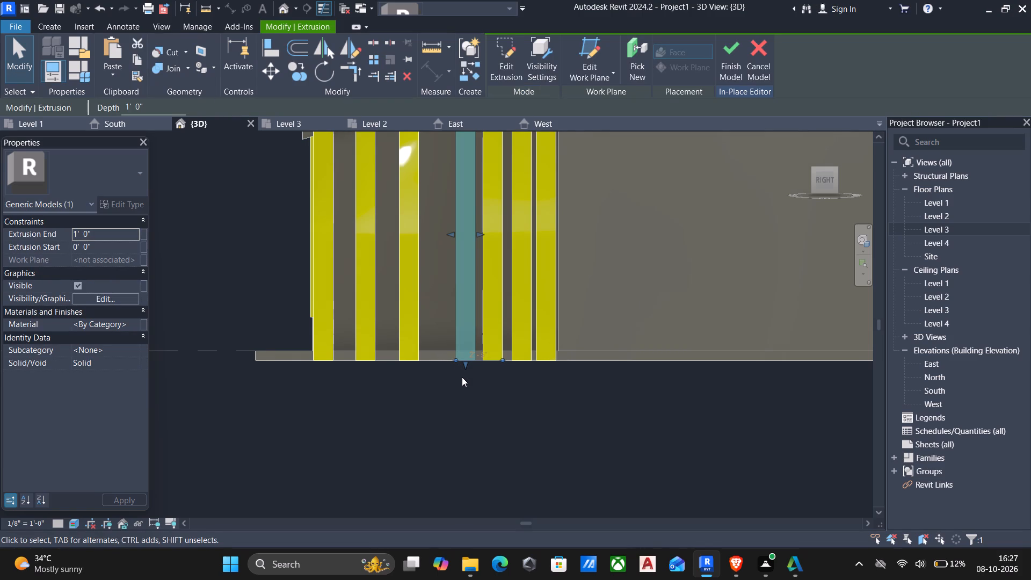
pyautogui.press('Left')
pyautogui.press('Left')
pyautogui.press('Left')
pyautogui.press('Left')
pyautogui.press('Left')
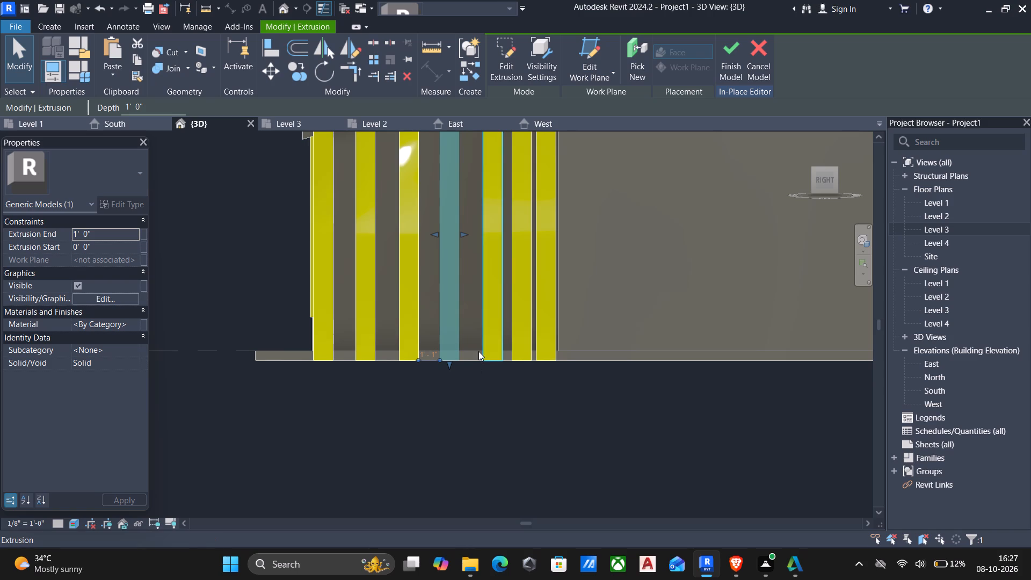
pyautogui.press('Escape')
# Nudge the fifth frame from the front one increment downward.
pyautogui.moveTo(505, 380); pyautogui.dragTo(488, 350)
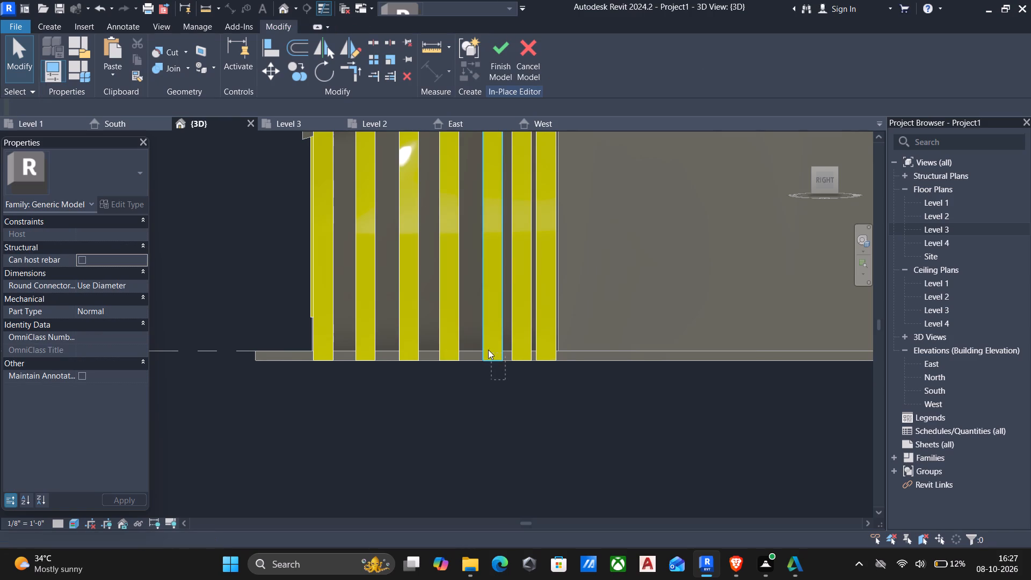
pyautogui.moveTo(488, 350); pyautogui.dragTo(480, 344)
pyautogui.press('Down')
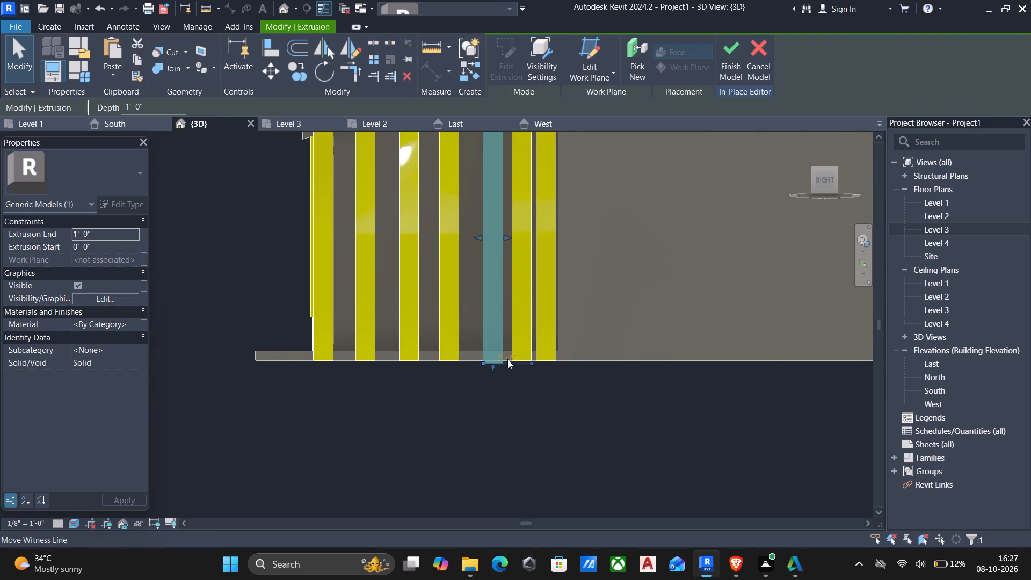
pyautogui.press('Escape')
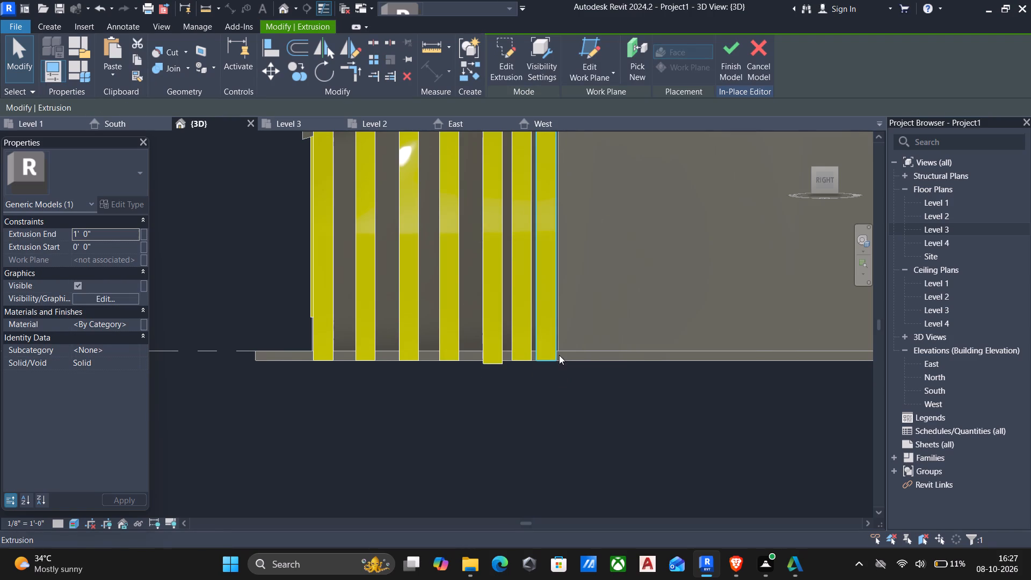
# Delete the rearmost open-bottom frame, the seventh from the front.
pyautogui.click(557, 354)
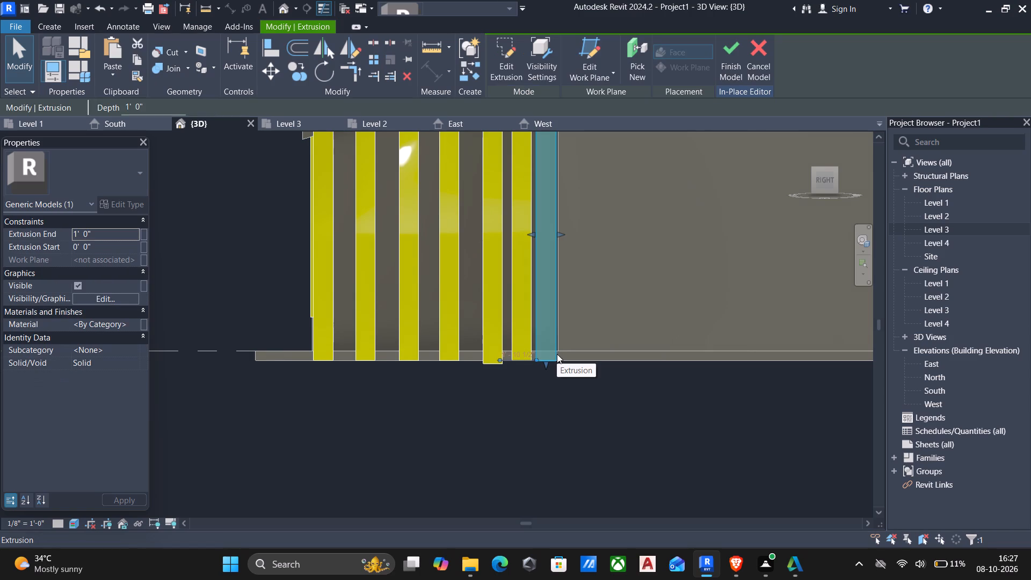
pyautogui.press('Delete')
# Nudge the sixth frame from the front three increments toward the back, away from the fifth frame.
pyautogui.click(524, 347)
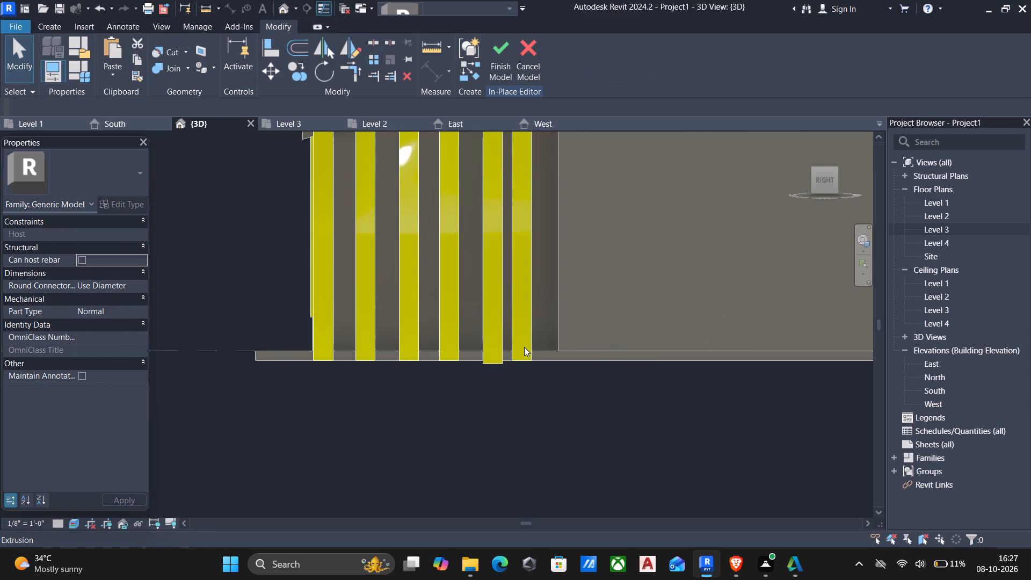
pyautogui.click(532, 354)
pyautogui.press('Right')
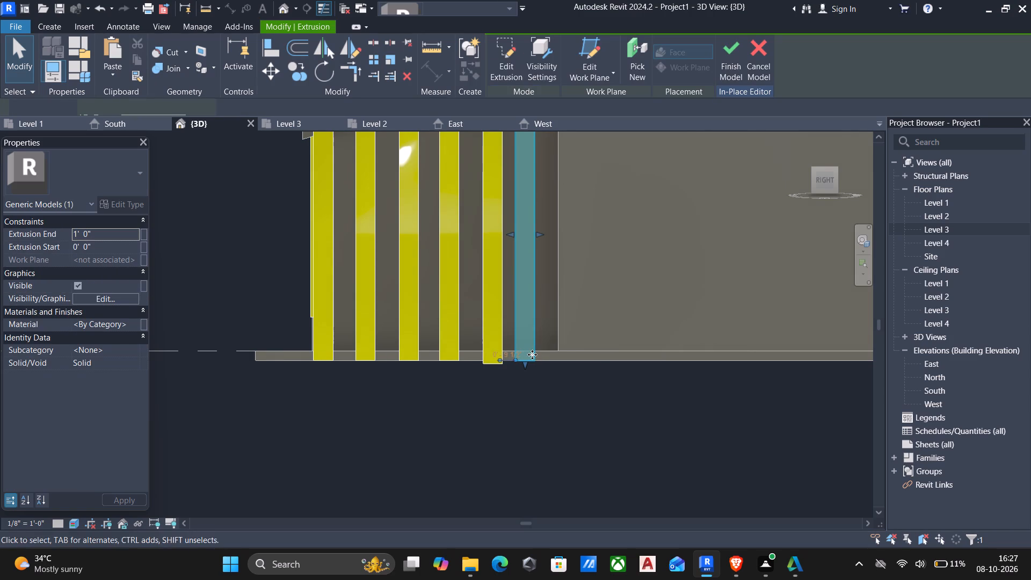
pyautogui.press('Right')
pyautogui.press('Right')
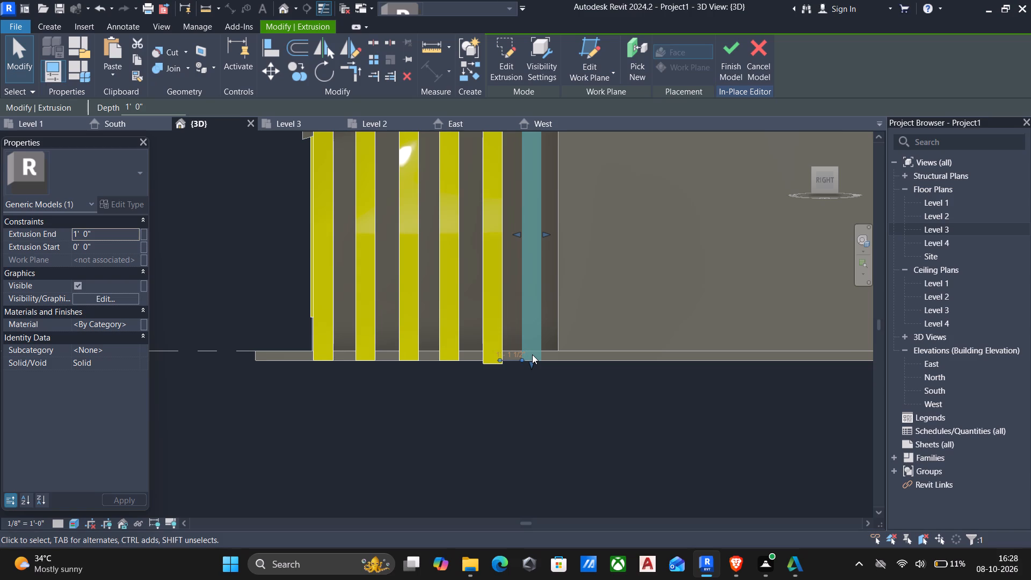
# Finish the in-place model containing the row of open-bottom frames.
pyautogui.scroll(-15, 525, 358)
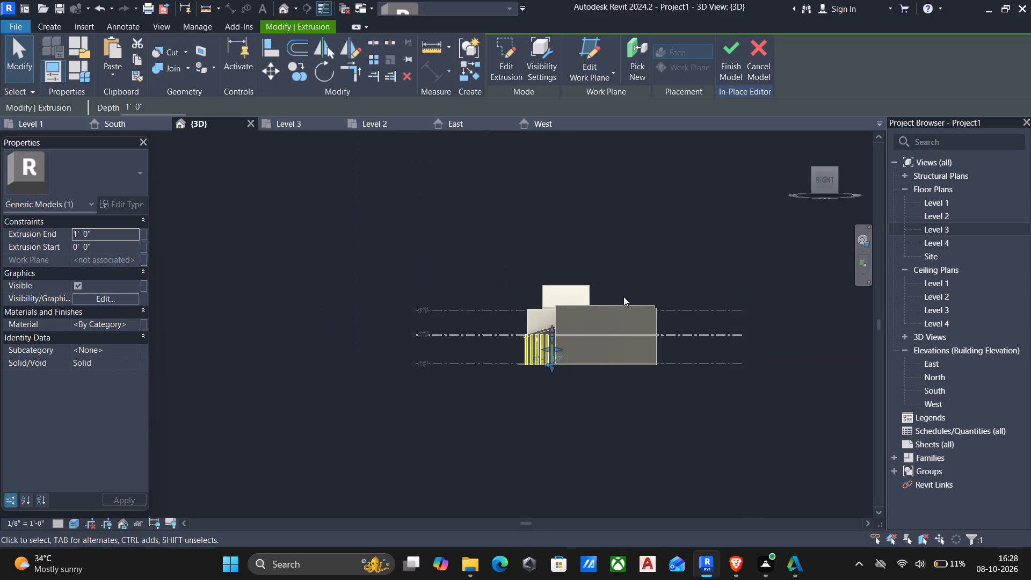
pyautogui.scroll(-5, 469, 262)
pyautogui.keyDown('shift'); pyautogui.moveTo(463, 272); pyautogui.dragTo(464, 310, button='middle'); pyautogui.keyUp('shift')
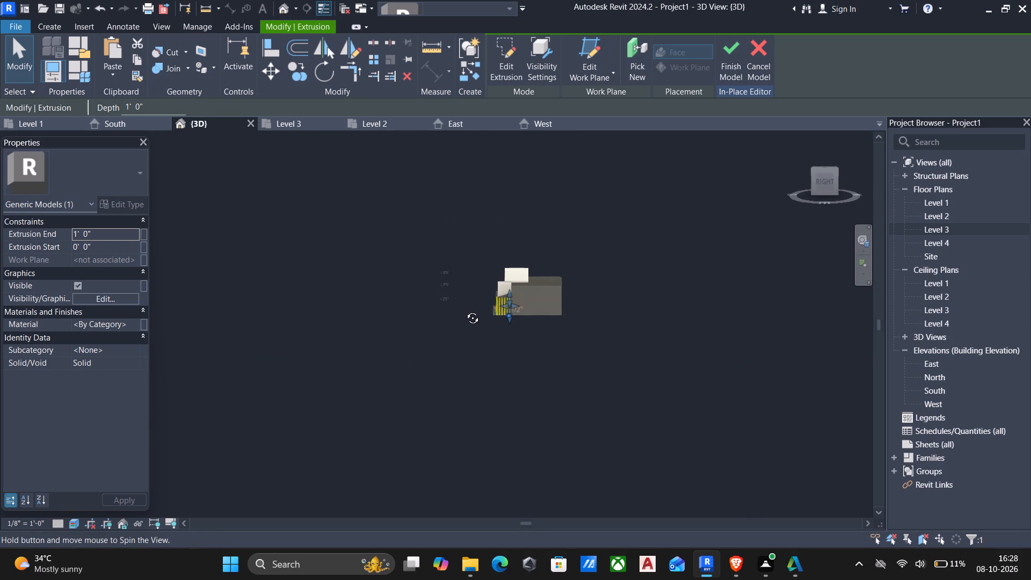
pyautogui.keyDown('shift'); pyautogui.moveTo(464, 310); pyautogui.dragTo(697, 329, button='middle'); pyautogui.keyUp('shift')
pyautogui.scroll(5, 372, 290)
pyautogui.scroll(2, 608, 323)
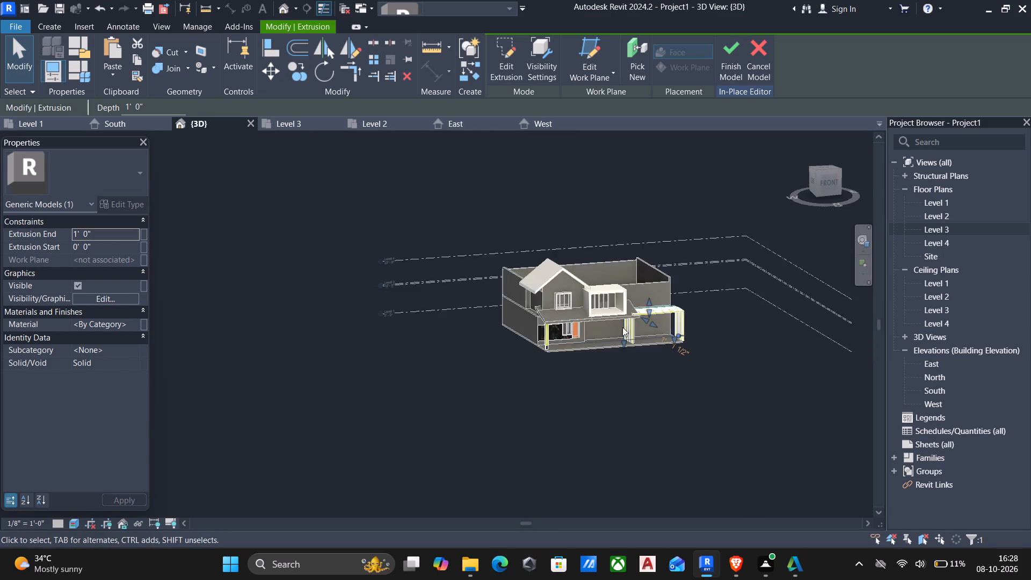
pyautogui.scroll(4, 622, 327)
pyautogui.scroll(-1, 705, 415)
pyautogui.moveTo(705, 415); pyautogui.dragTo(606, 441, button='middle')
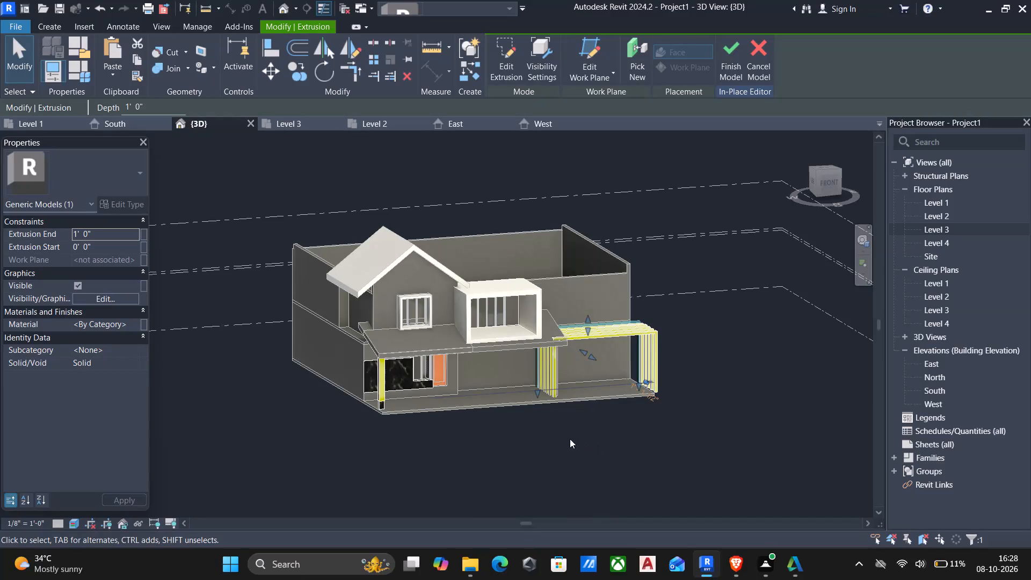
pyautogui.click(728, 47)
# Examine the row of frames beside the porch from the front and the side of the house.
pyautogui.scroll(5, 704, 364)
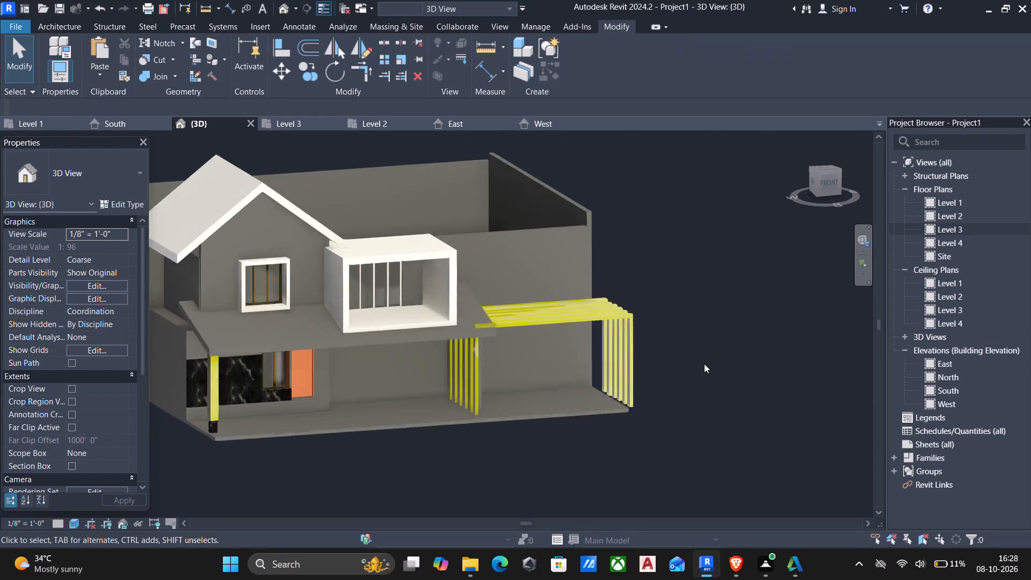
pyautogui.scroll(1, 704, 364)
pyautogui.scroll(-7, 704, 364)
pyautogui.keyDown('shift'); pyautogui.moveTo(692, 365); pyautogui.dragTo(451, 402, button='middle'); pyautogui.keyUp('shift')
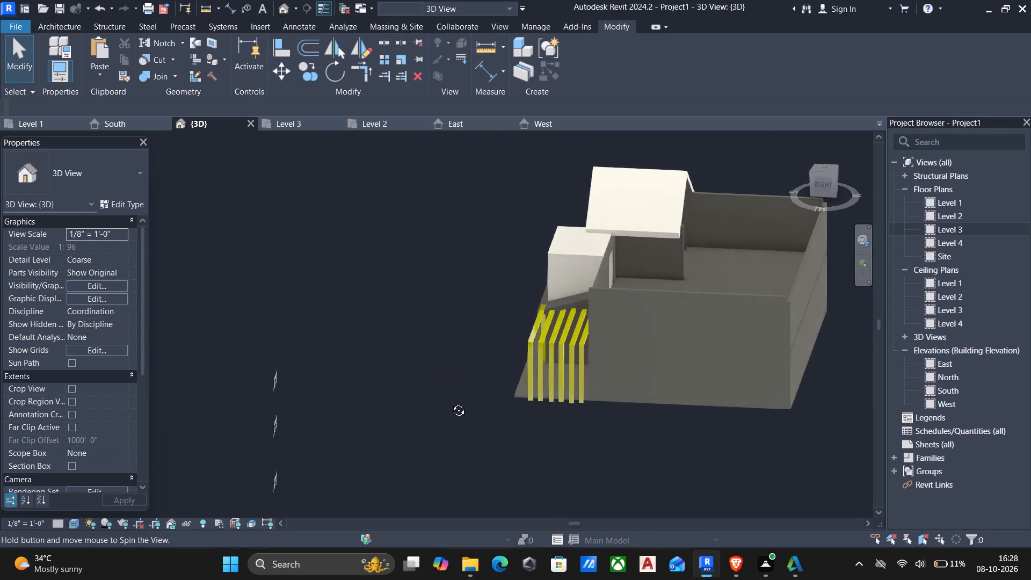
pyautogui.keyDown('shift'); pyautogui.moveTo(451, 402); pyautogui.dragTo(565, 316, button='middle'); pyautogui.keyUp('shift')
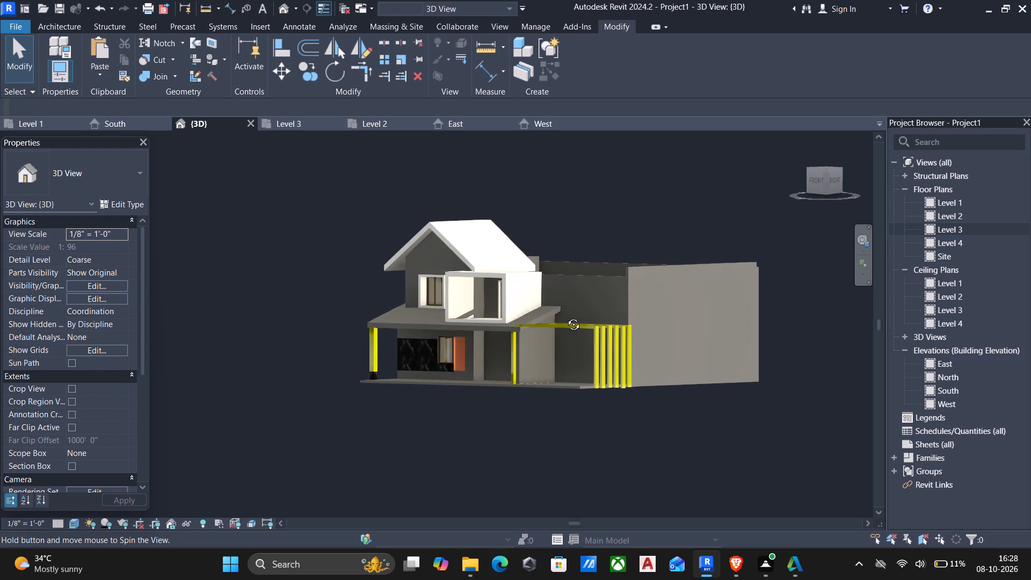
pyautogui.keyDown('shift'); pyautogui.moveTo(565, 316); pyautogui.dragTo(600, 311, button='middle'); pyautogui.keyUp('shift')
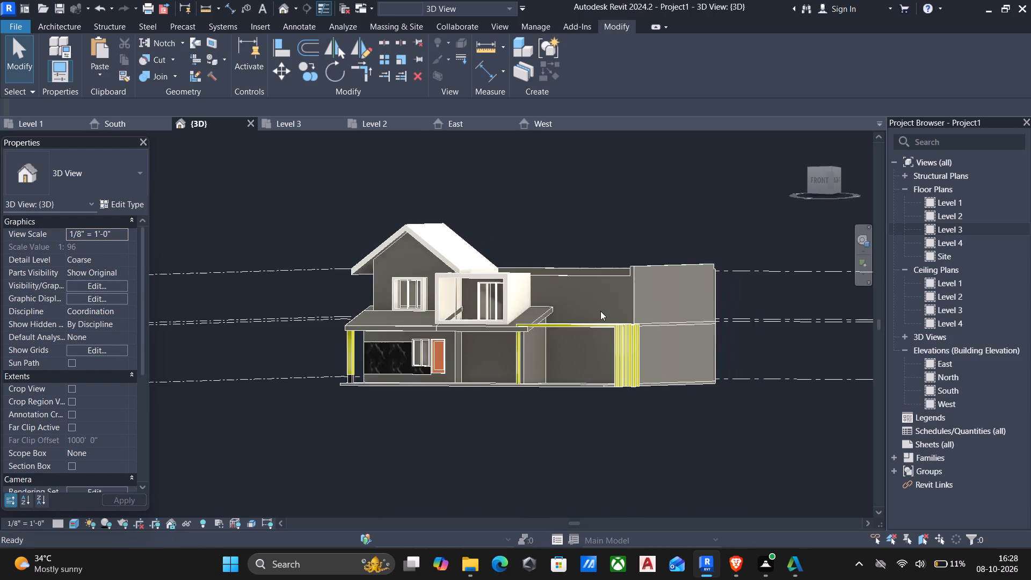
pyautogui.scroll(6, 600, 311)
pyautogui.scroll(-6, 600, 311)
pyautogui.keyDown('shift'); pyautogui.moveTo(600, 311); pyautogui.dragTo(546, 316, button='middle'); pyautogui.keyUp('shift')
pyautogui.scroll(4, 546, 316)
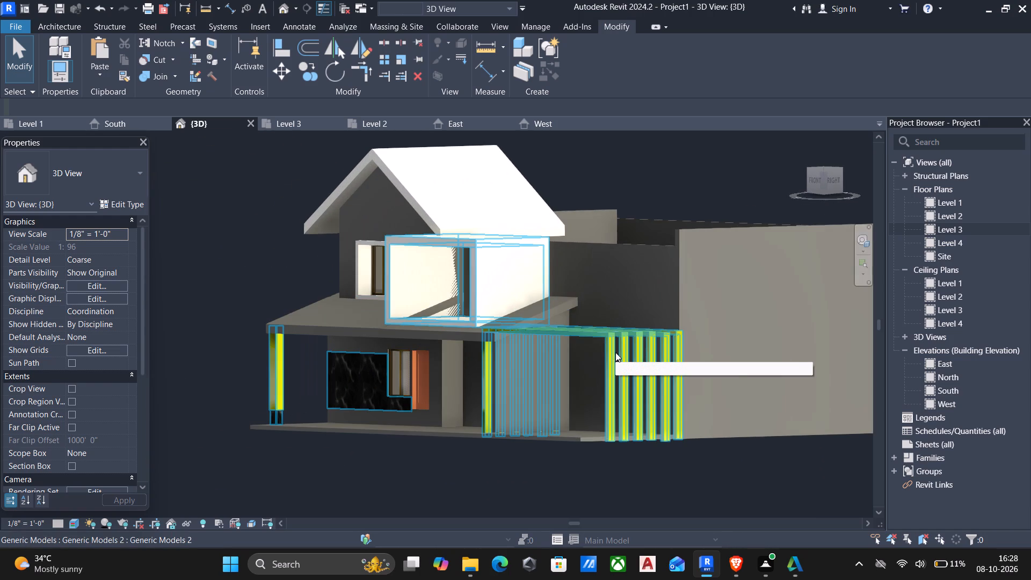
# Reopen the in-place generic model containing the porch posts and frames for editing.
pyautogui.click(615, 352)
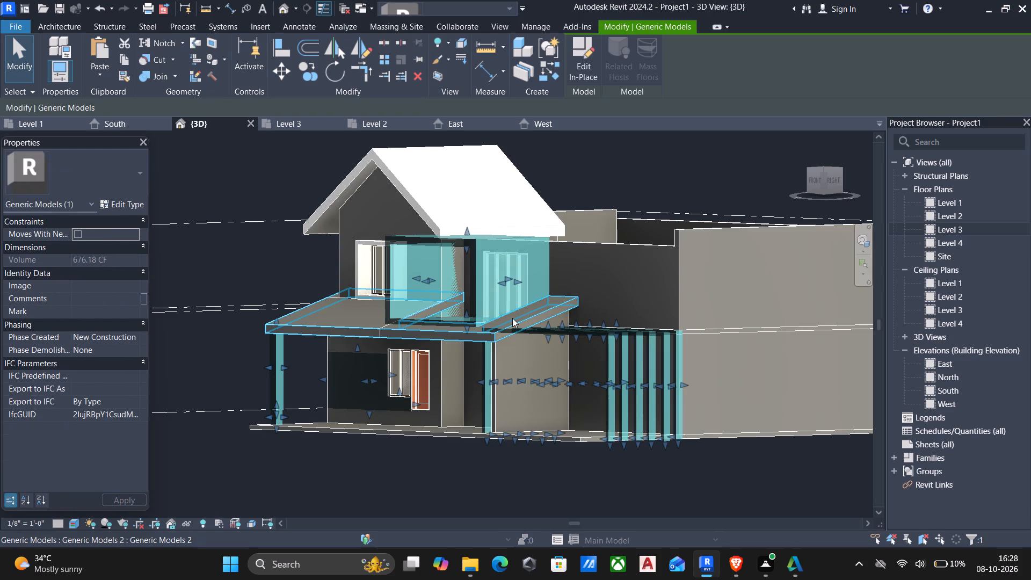
pyautogui.scroll(-3, 512, 318)
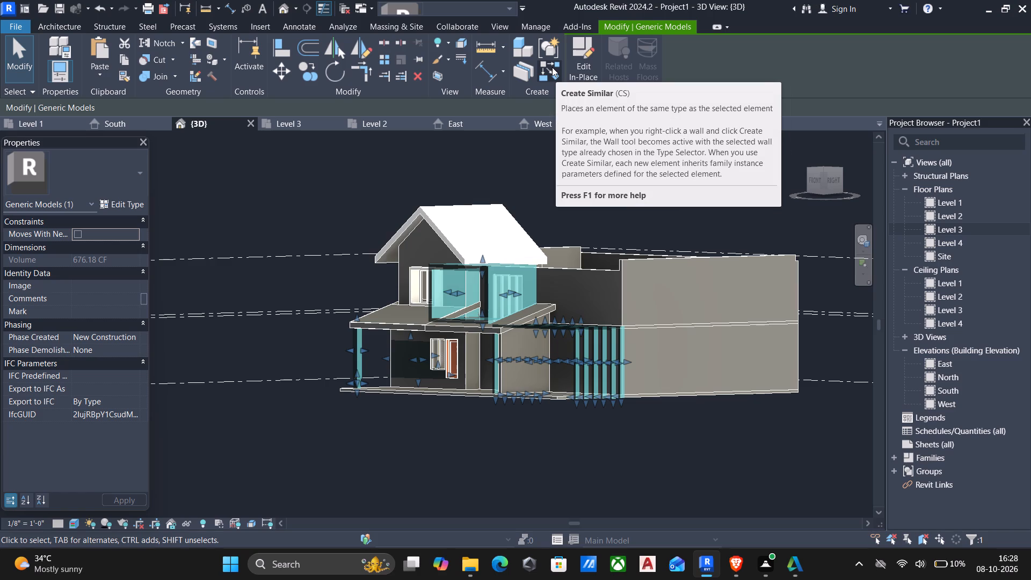
pyautogui.click(581, 53)
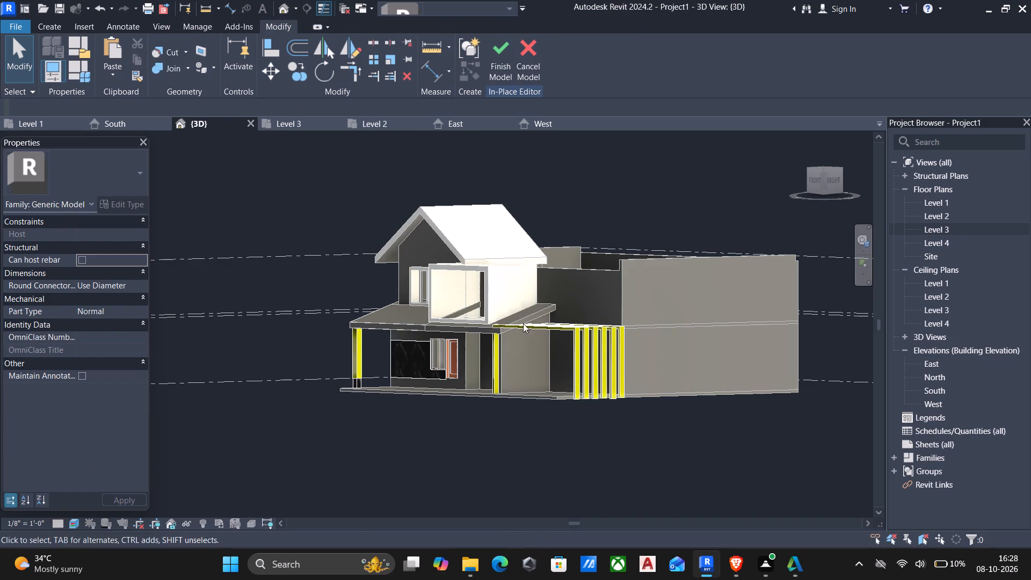
# Select all six open-bottom frames beside the porch and create a new material for them.
pyautogui.click(579, 350)
pyautogui.keyDown('ctrl'); pyautogui.click(591, 350); pyautogui.keyUp('ctrl')
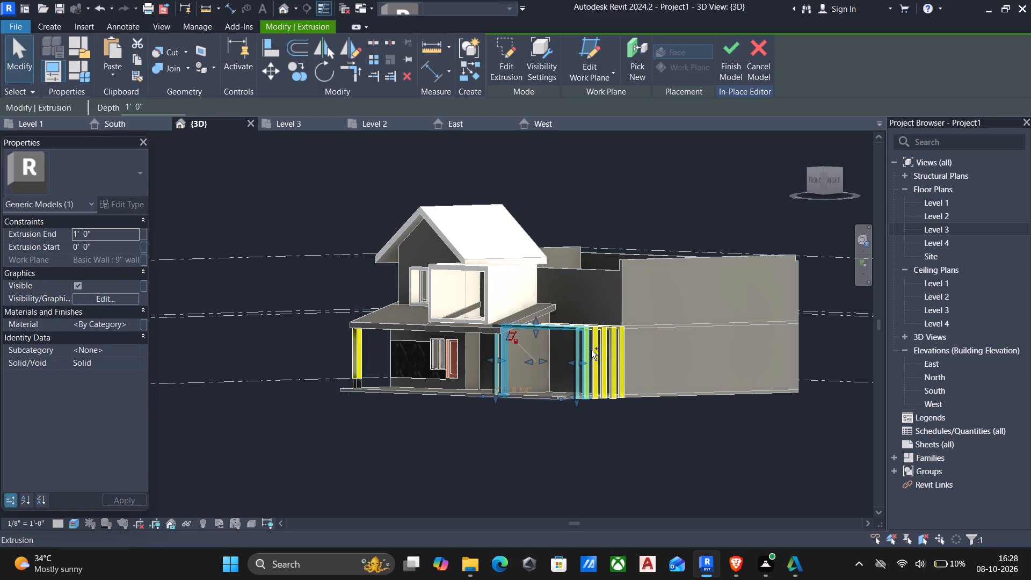
pyautogui.keyDown('ctrl'); pyautogui.click(596, 350); pyautogui.keyUp('ctrl')
pyautogui.keyDown('ctrl'); pyautogui.click(601, 350); pyautogui.keyUp('ctrl')
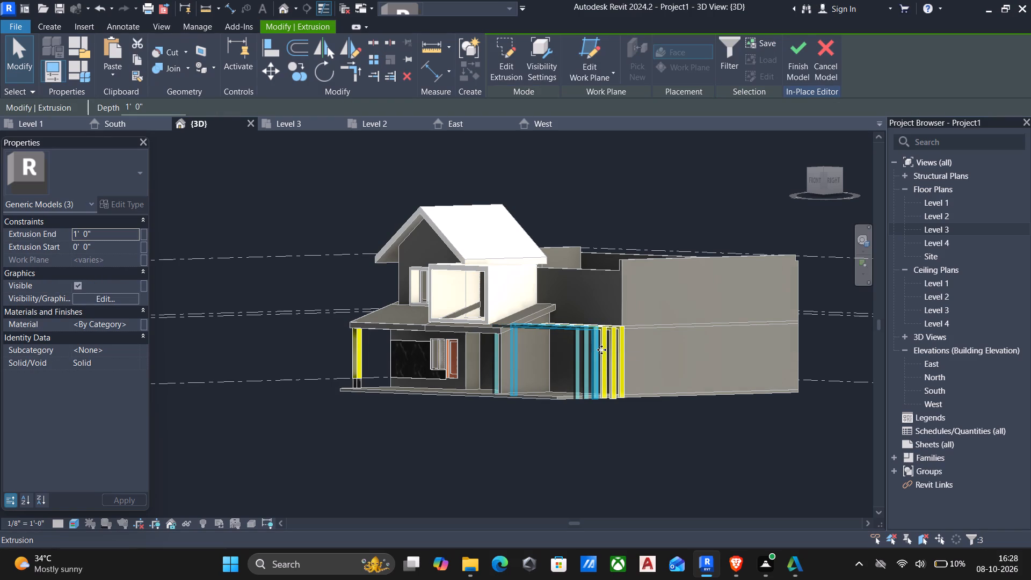
pyautogui.keyDown('ctrl'); pyautogui.click(611, 350); pyautogui.keyUp('ctrl')
pyautogui.keyDown('ctrl'); pyautogui.click(621, 351); pyautogui.keyUp('ctrl')
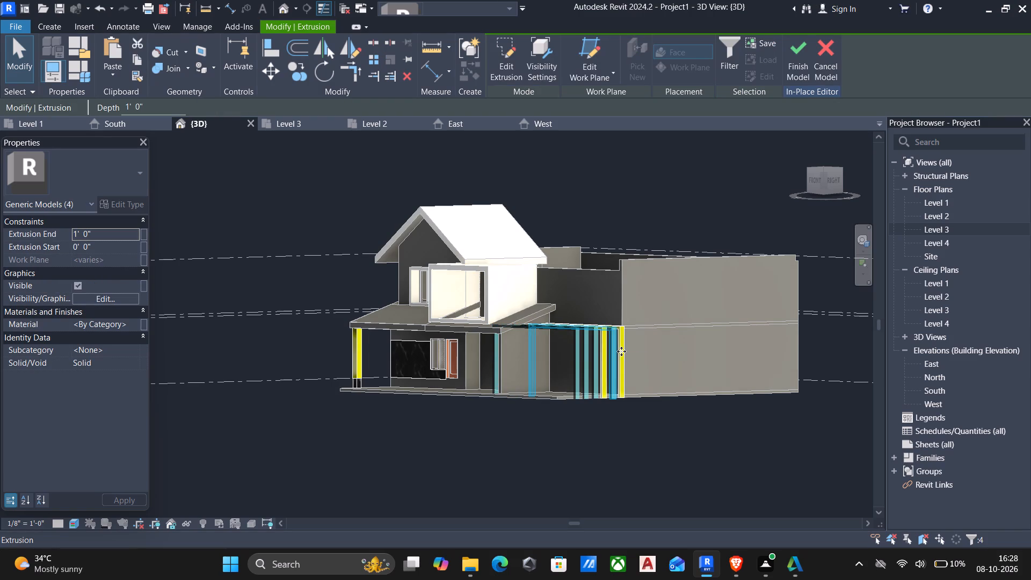
pyautogui.scroll(10, 621, 351)
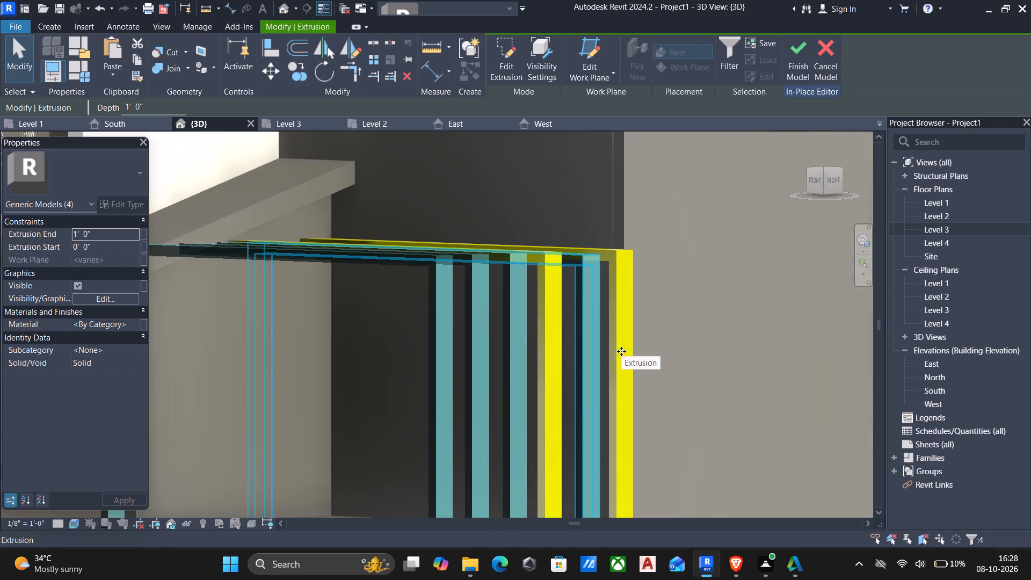
pyautogui.keyDown('ctrl'); pyautogui.click(621, 351); pyautogui.keyUp('ctrl')
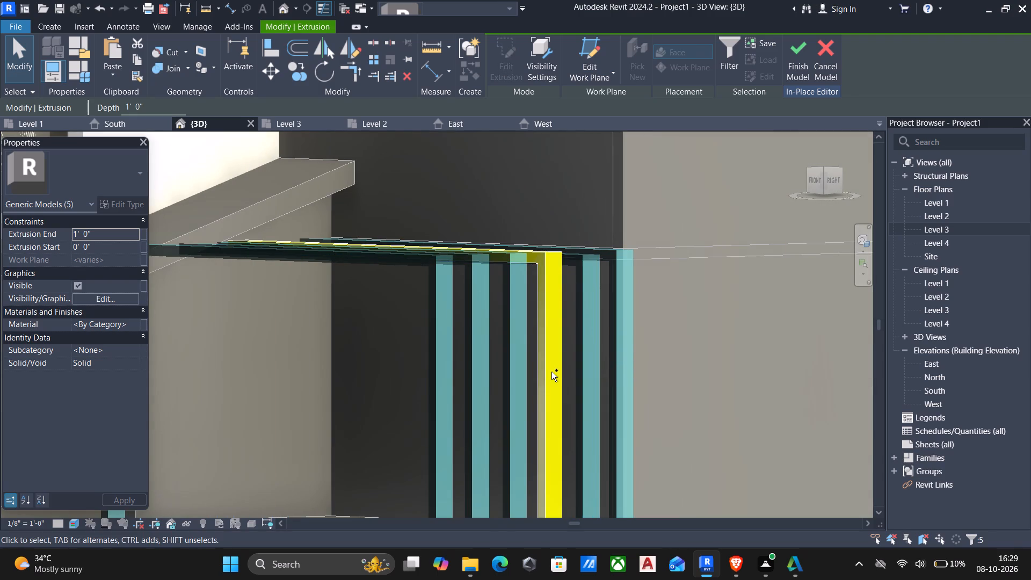
pyautogui.keyDown('ctrl'); pyautogui.click(563, 372); pyautogui.keyUp('ctrl')
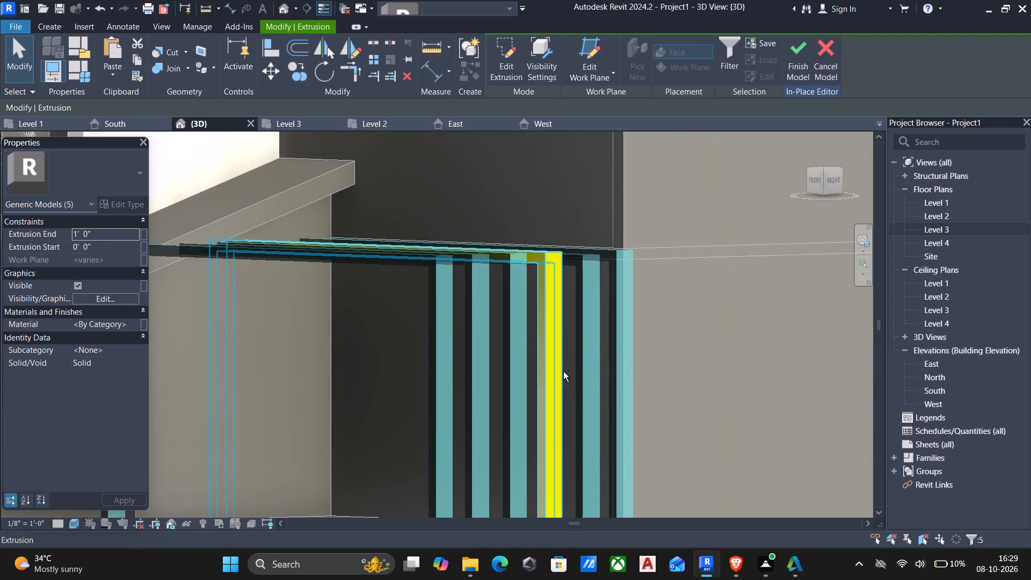
pyautogui.scroll(-11, 564, 375)
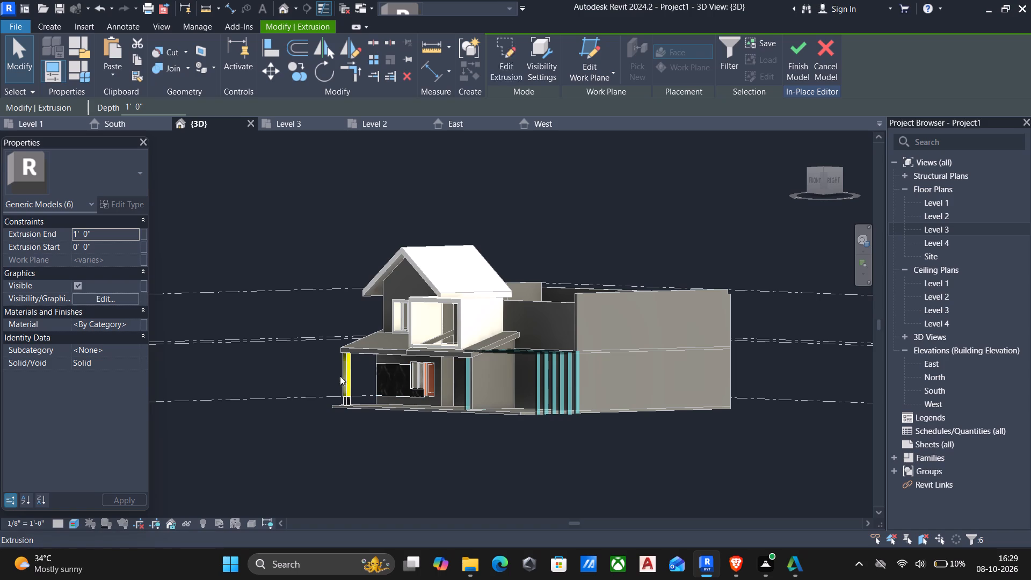
pyautogui.click(134, 324)
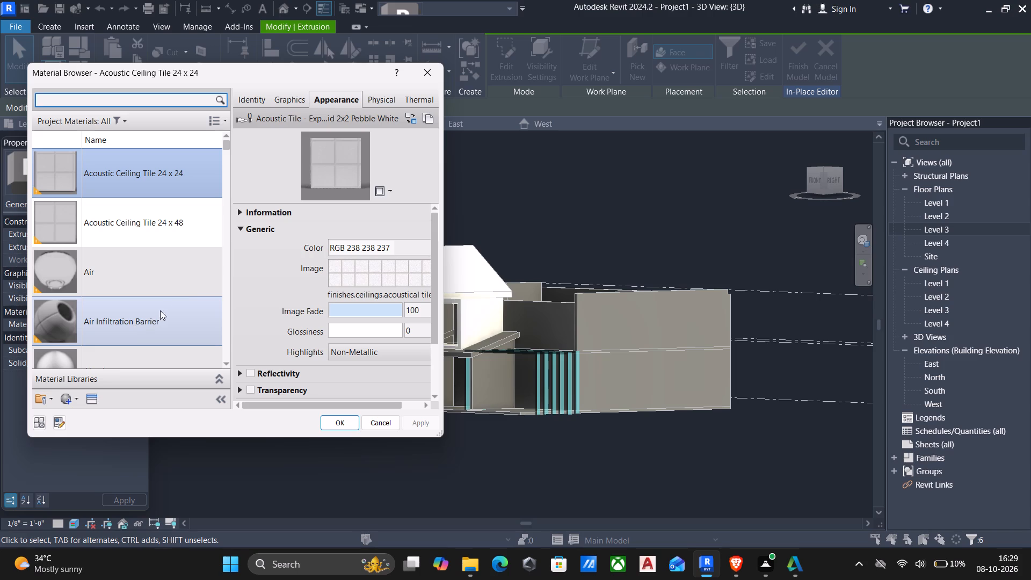
pyautogui.click(69, 400)
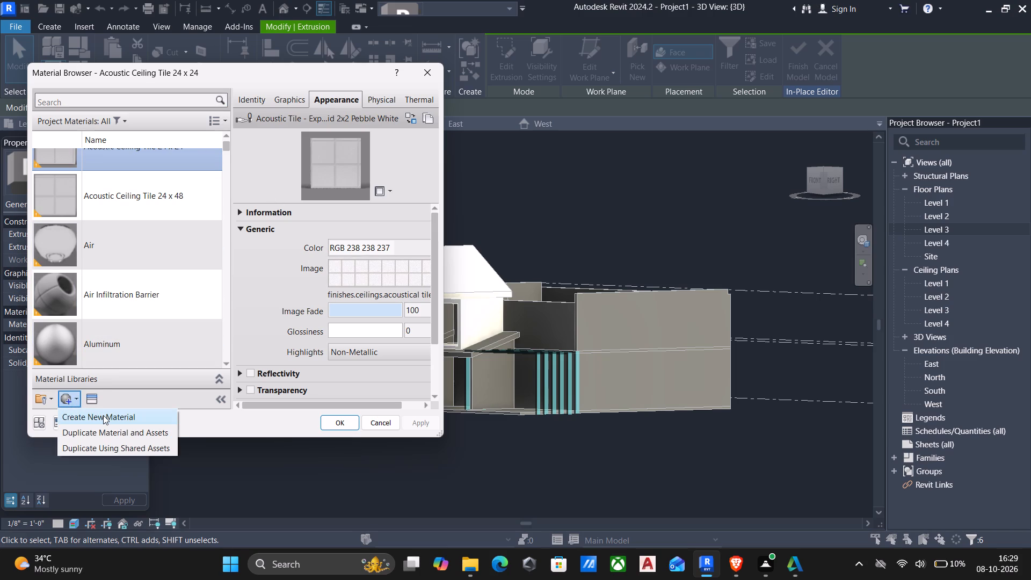
pyautogui.click(103, 415)
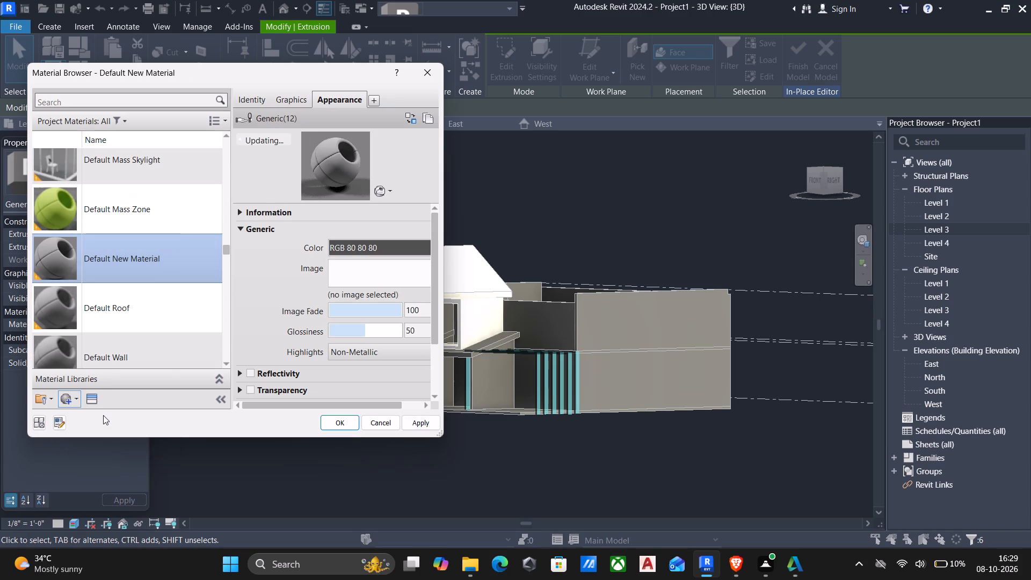
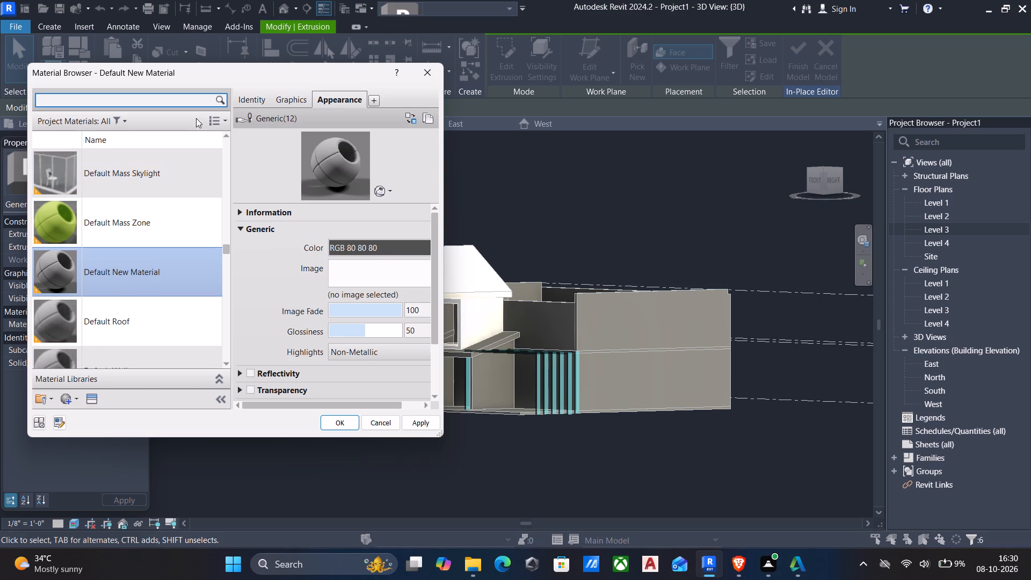
# Rename the new material as balll.
pyautogui.click(243, 100)
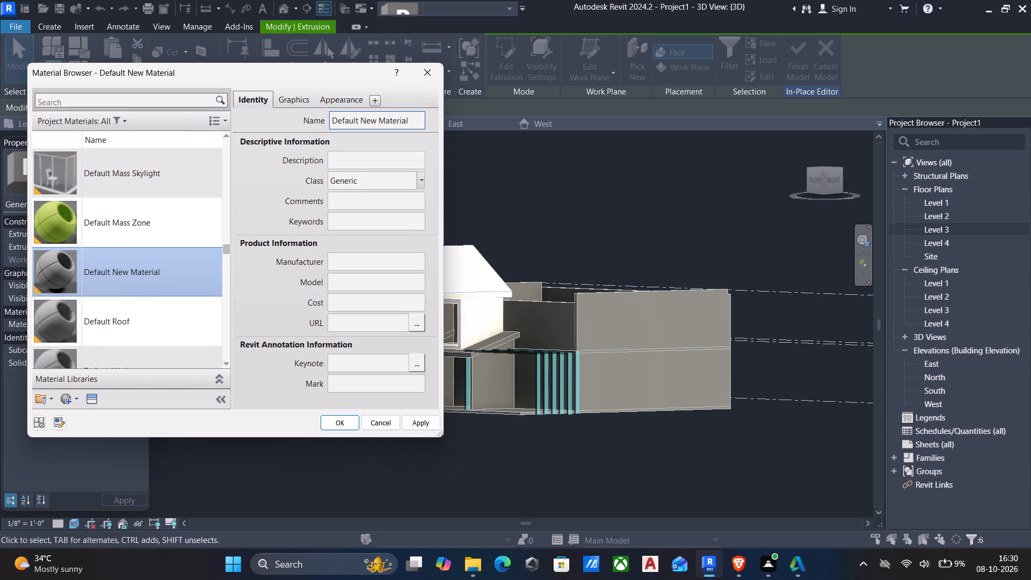
pyautogui.click(421, 125)
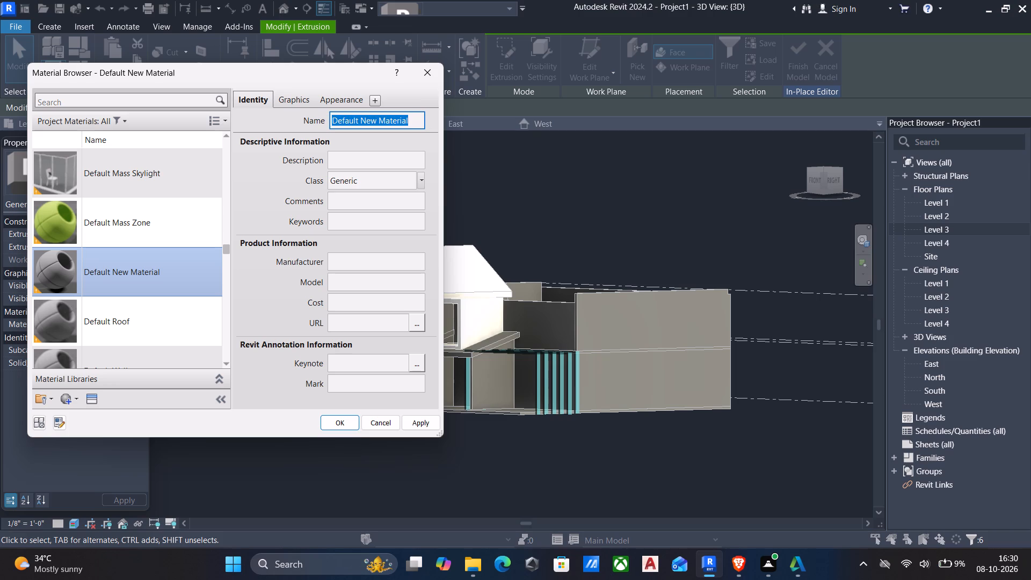
pyautogui.press('BackSpace')
pyautogui.write('balll')
pyautogui.scroll(1, 421, 125)
pyautogui.click(418, 418)
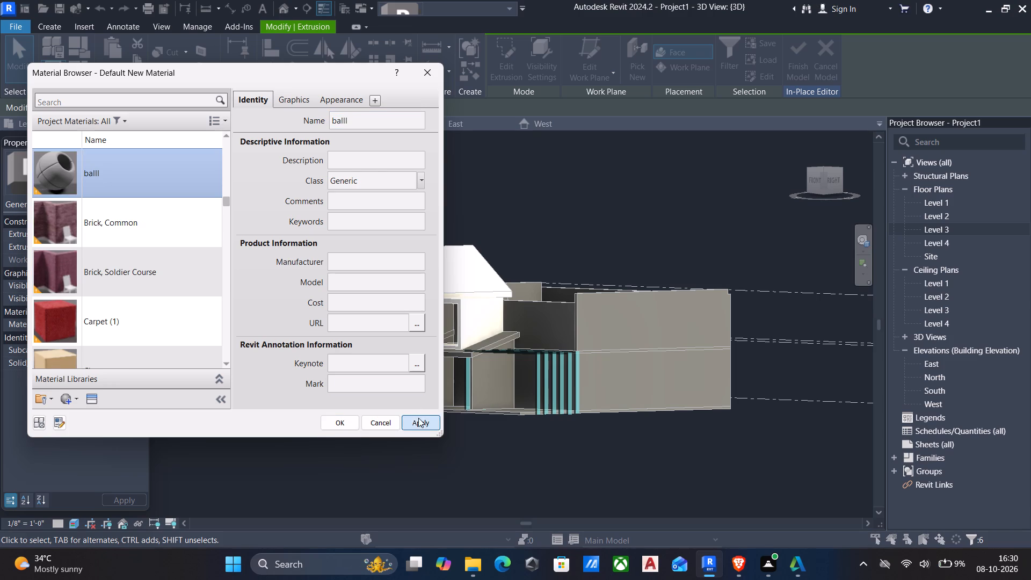
# Set the balll material's appearance colour to dark teal RGB 36 72 72 and assign it to the six selected frames.
pyautogui.click(342, 100)
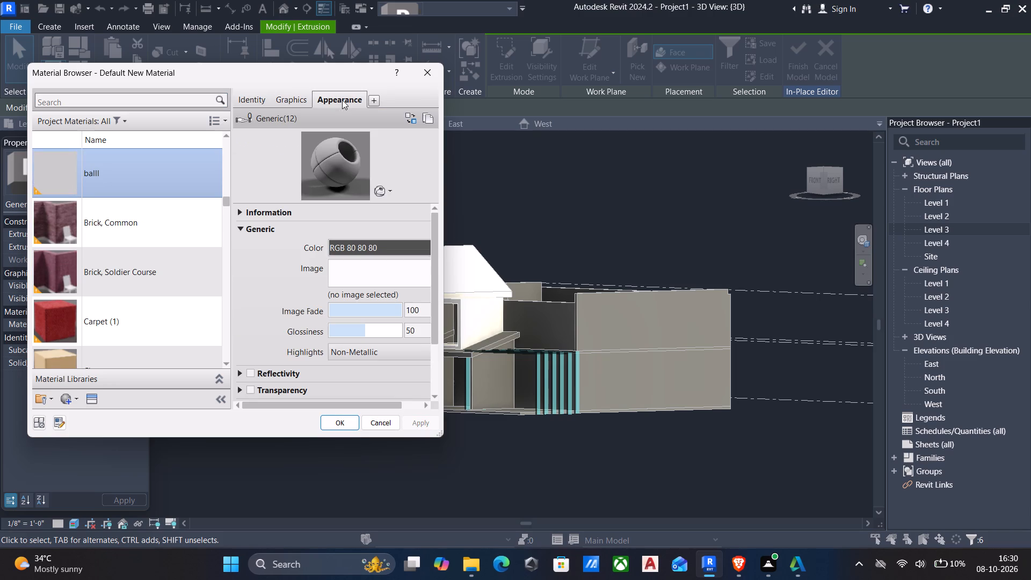
pyautogui.click(387, 242)
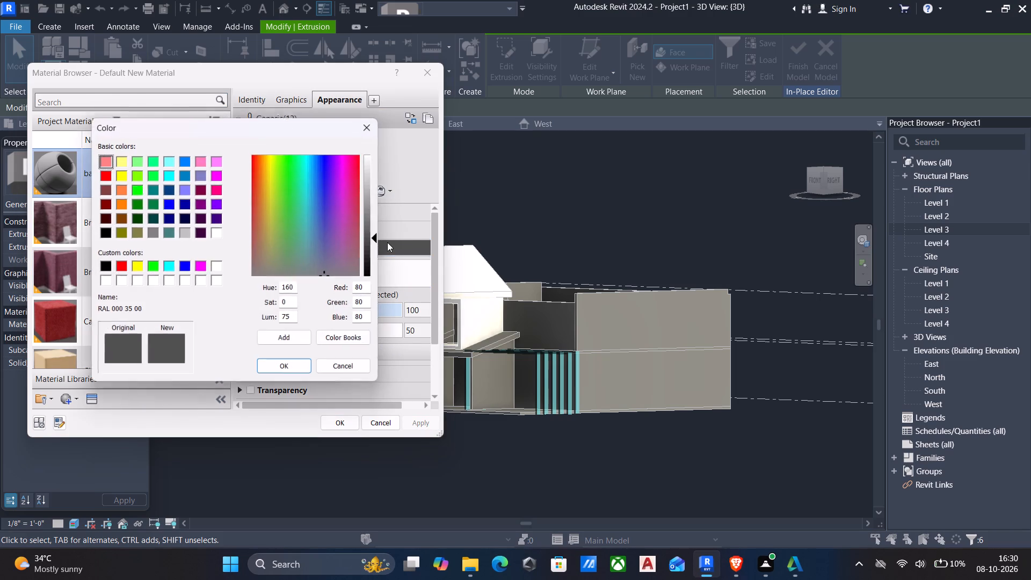
pyautogui.click(170, 231)
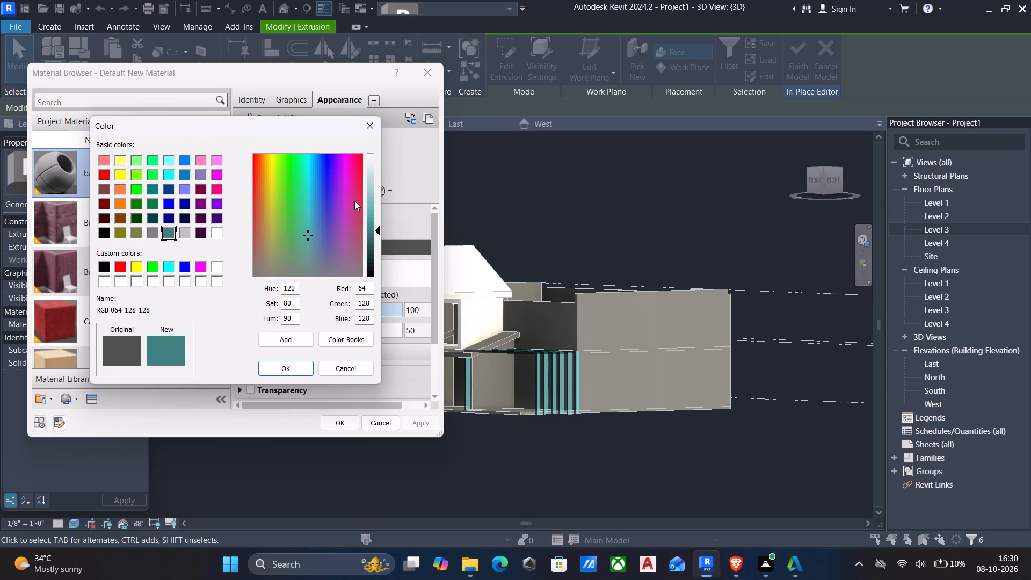
pyautogui.click(369, 201)
pyautogui.click(370, 195)
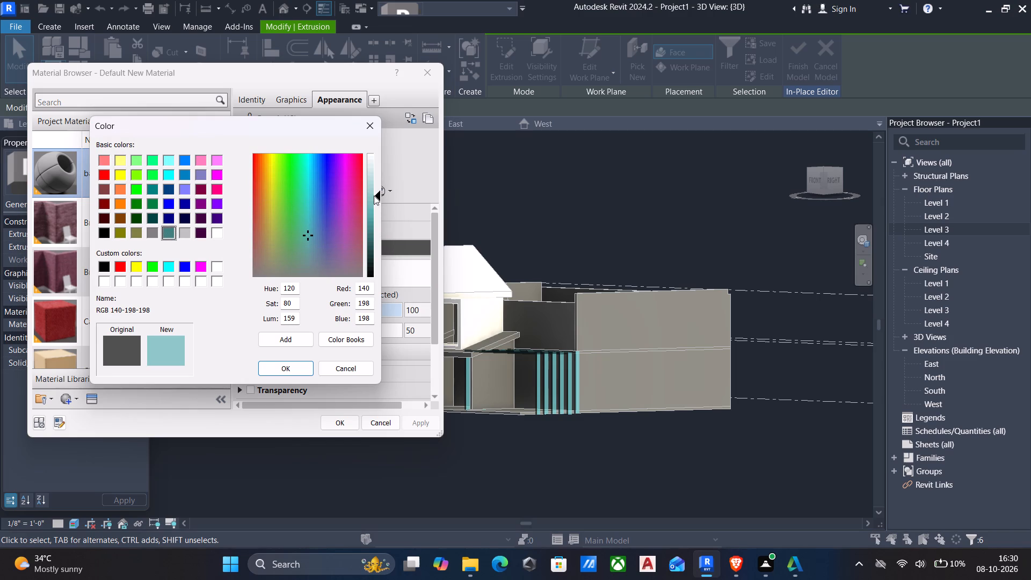
pyautogui.click(379, 183)
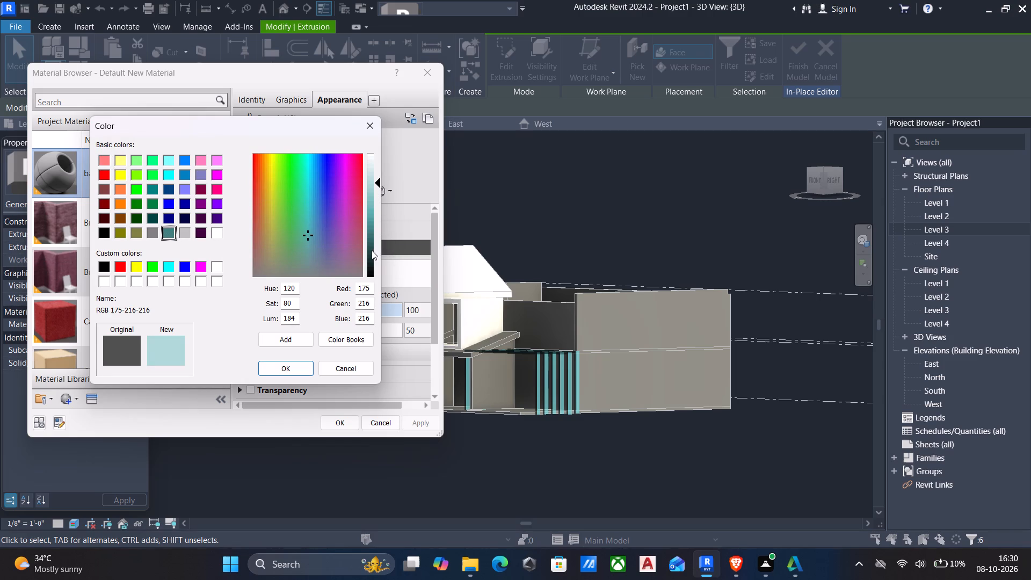
pyautogui.click(372, 250)
pyautogui.moveTo(369, 258); pyautogui.dragTo(374, 258)
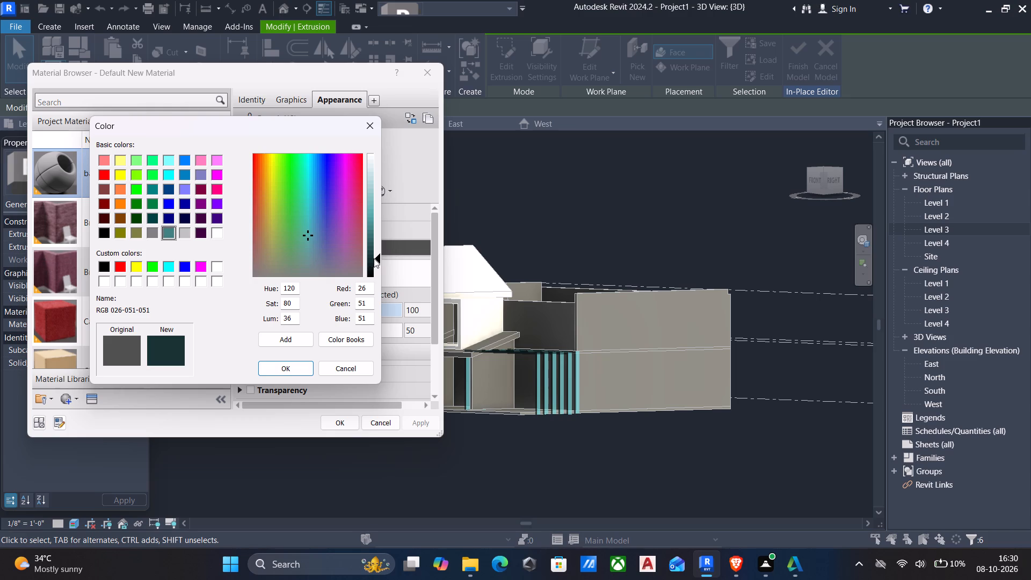
pyautogui.click(371, 251)
pyautogui.click(275, 365)
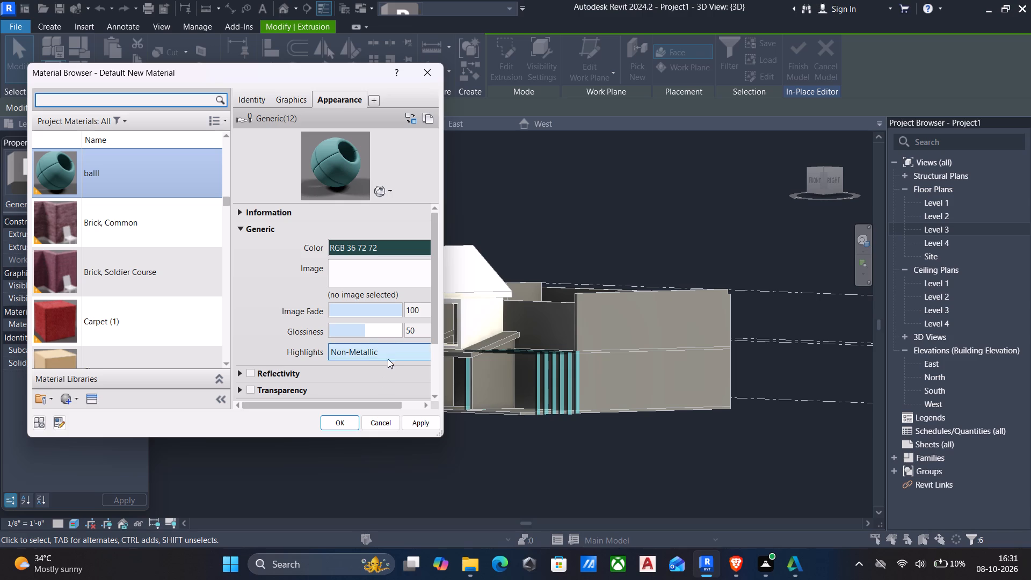
pyautogui.click(423, 422)
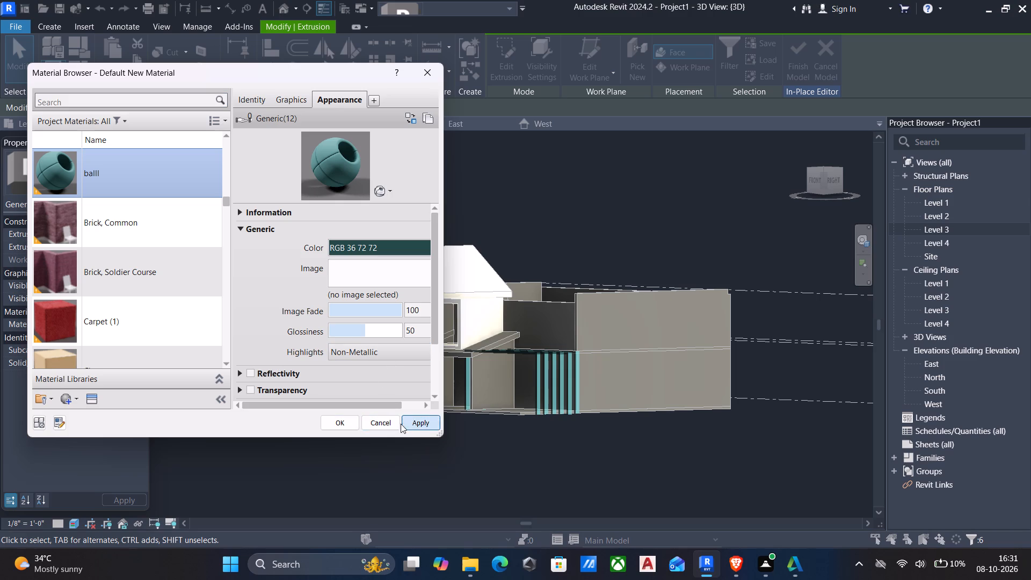
pyautogui.click(349, 423)
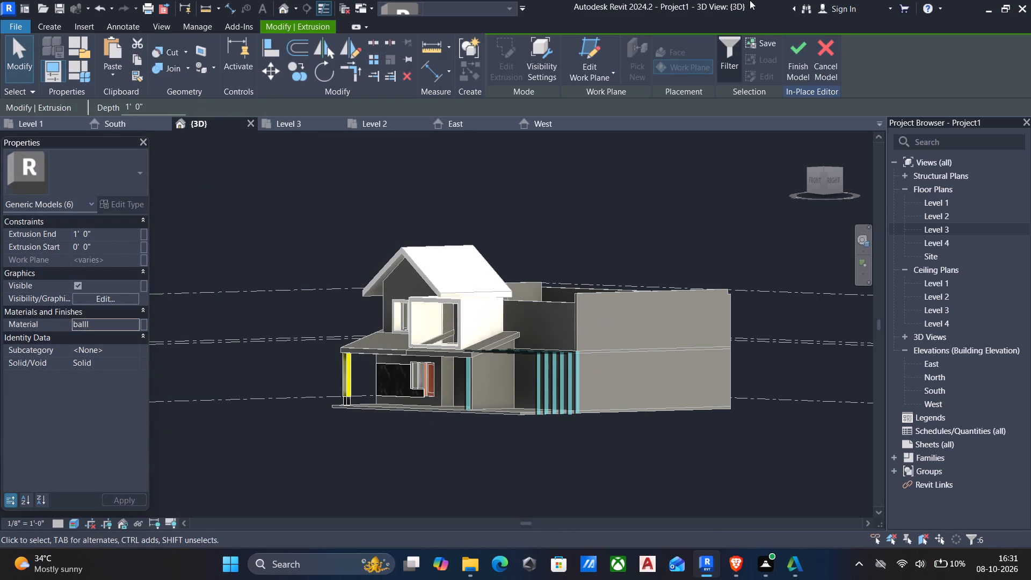
# Finish the in-place model containing the porch posts and frames.
pyautogui.click(794, 46)
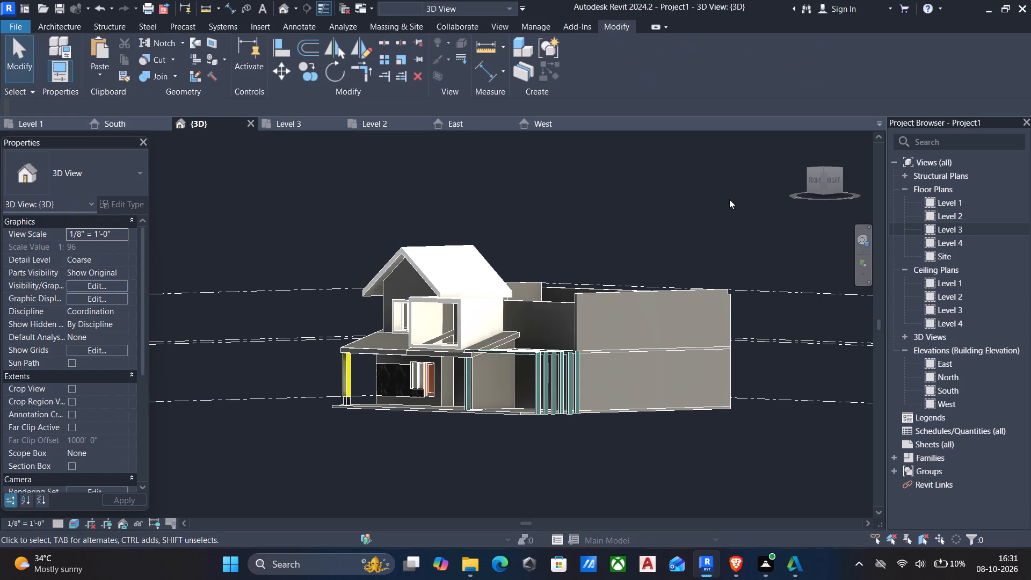
# Examine the recoloured frames and the house facade from the front and the side.
pyautogui.scroll(5, 729, 199)
pyautogui.scroll(-7, 690, 200)
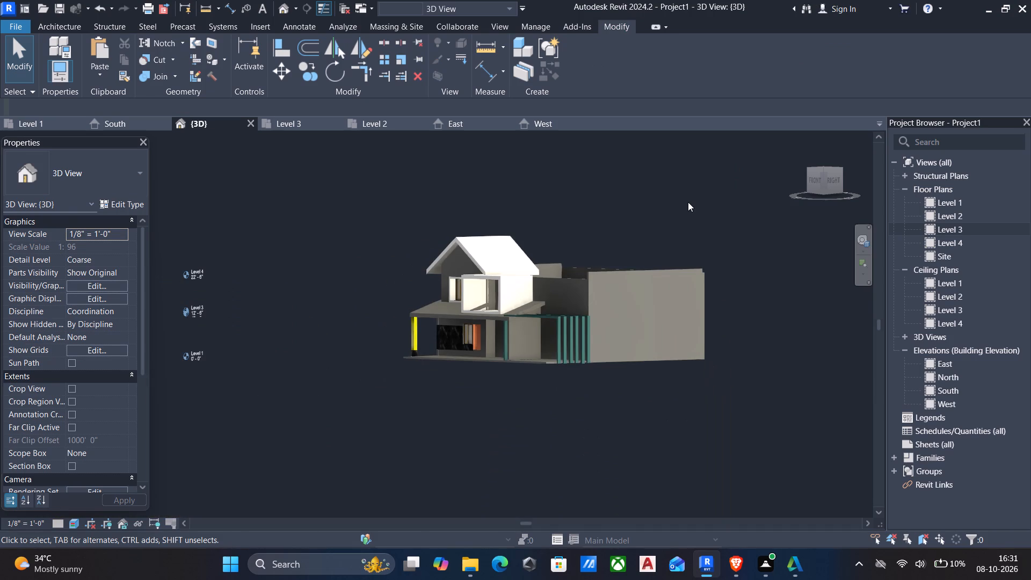
pyautogui.scroll(-1, 688, 202)
pyautogui.keyDown('shift'); pyautogui.moveTo(688, 202); pyautogui.dragTo(749, 259, button='middle'); pyautogui.keyUp('shift')
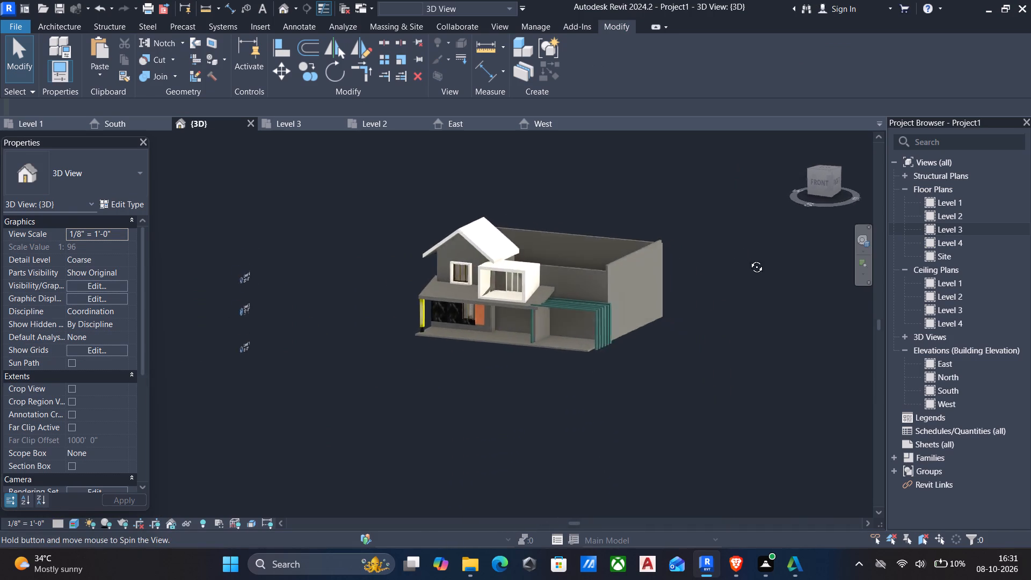
pyautogui.keyDown('shift'); pyautogui.moveTo(749, 259); pyautogui.dragTo(731, 204, button='middle'); pyautogui.keyUp('shift')
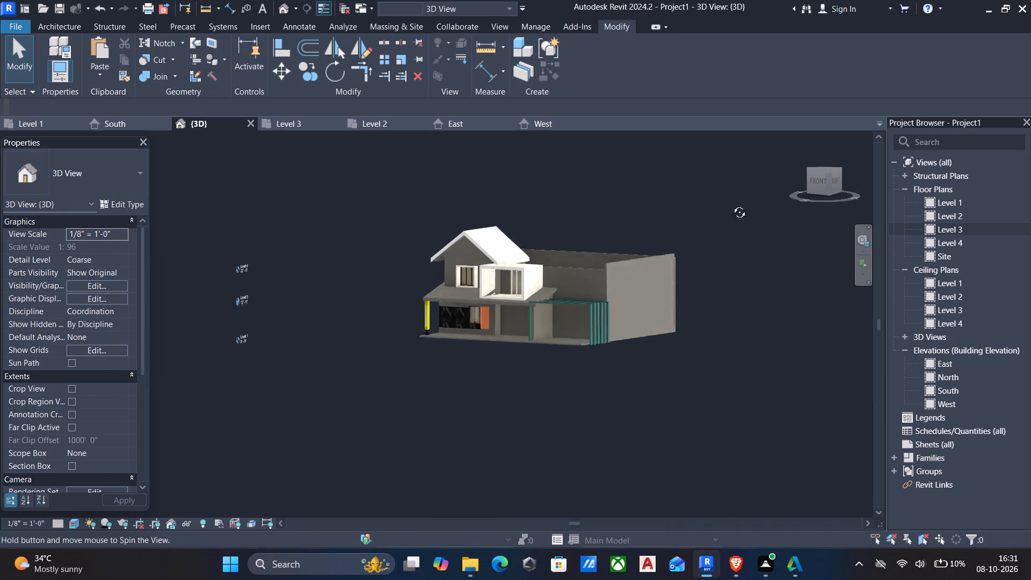
pyautogui.keyDown('shift'); pyautogui.moveTo(731, 204); pyautogui.dragTo(731, 196, button='middle'); pyautogui.keyUp('shift')
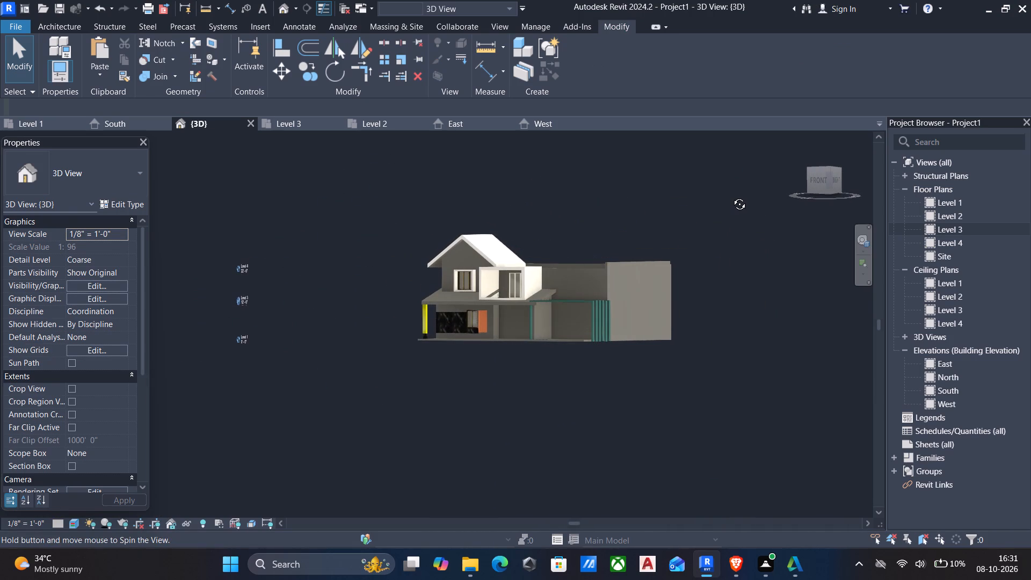
pyautogui.keyDown('shift'); pyautogui.moveTo(731, 196); pyautogui.dragTo(729, 220, button='middle'); pyautogui.keyUp('shift')
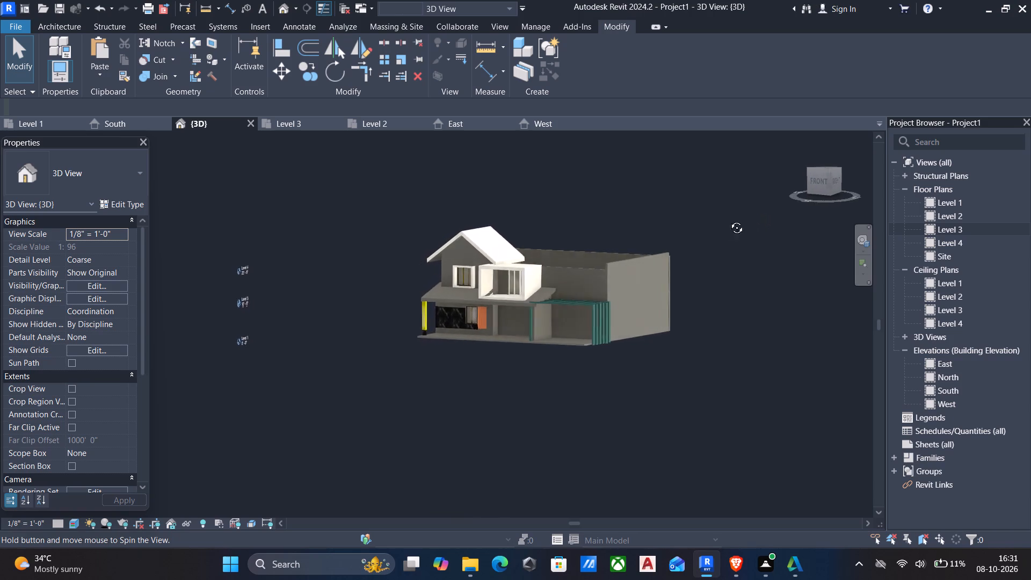
pyautogui.keyDown('shift'); pyautogui.moveTo(729, 220); pyautogui.dragTo(804, 243, button='middle'); pyautogui.keyUp('shift')
pyautogui.scroll(-2, 653, 275)
pyautogui.keyDown('shift'); pyautogui.moveTo(645, 284); pyautogui.dragTo(658, 268, button='middle'); pyautogui.keyUp('shift')
pyautogui.scroll(6, 639, 286)
pyautogui.scroll(-4, 620, 303)
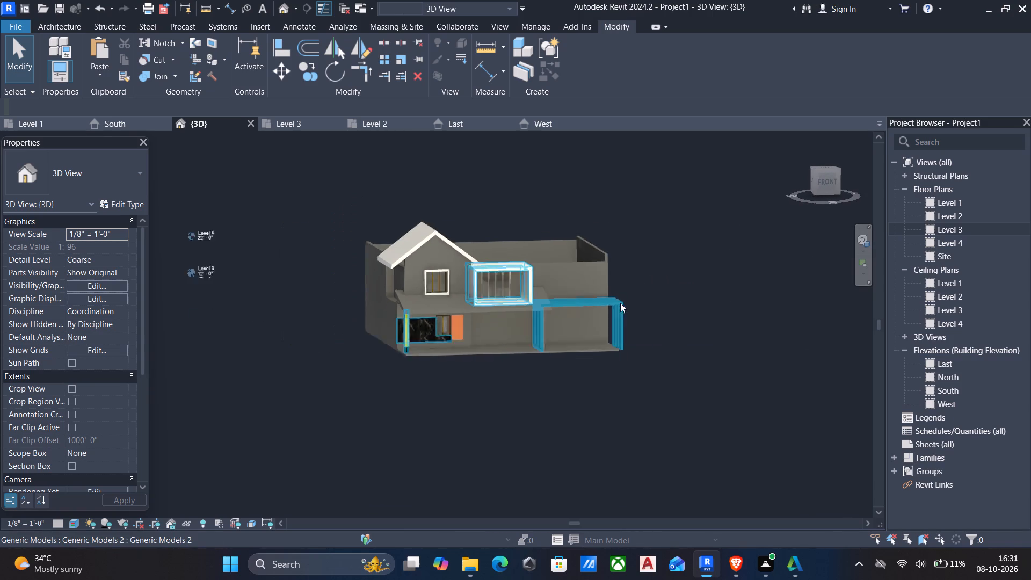
pyautogui.scroll(-2, 620, 303)
pyautogui.keyDown('shift'); pyautogui.moveTo(620, 303); pyautogui.dragTo(542, 315, button='middle'); pyautogui.keyUp('shift')
pyautogui.scroll(6, 542, 315)
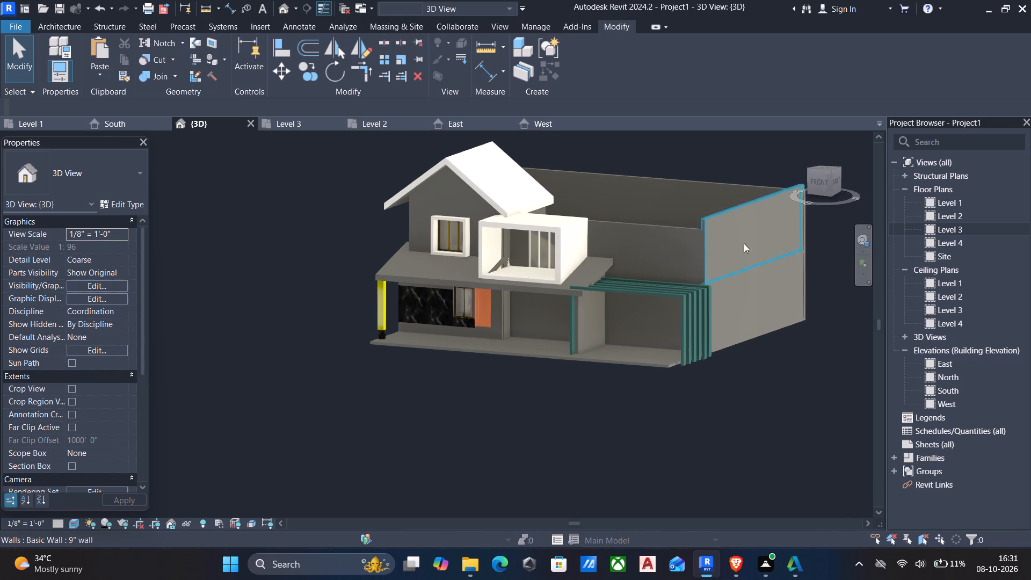
# In the Level 1 floor plan, draw a Curtain Wall 1 about 16' 6" long inside the wall between the entrance and the frames.
pyautogui.doubleClick(956, 205)
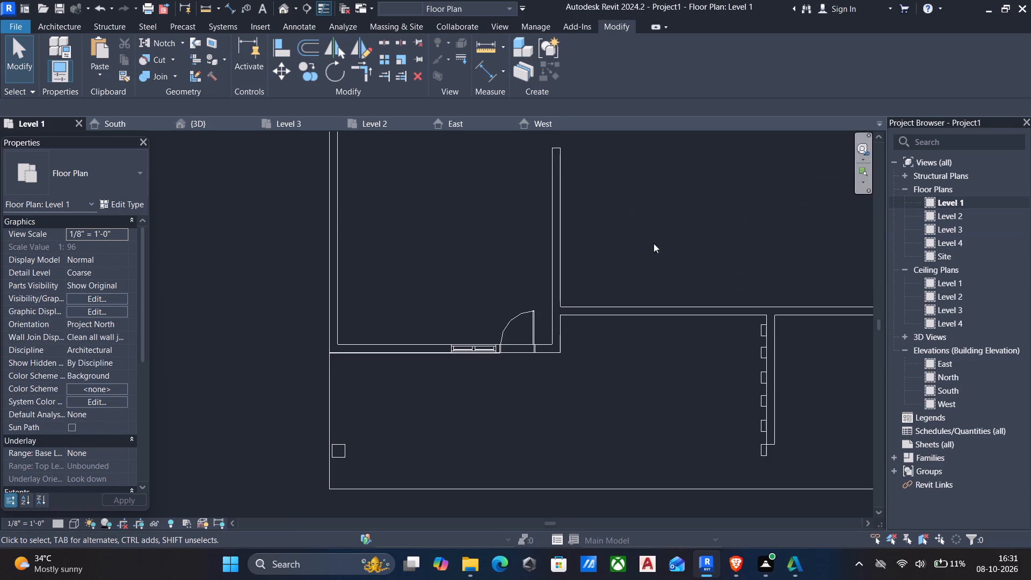
pyautogui.scroll(-3, 645, 260)
pyautogui.write('wa')
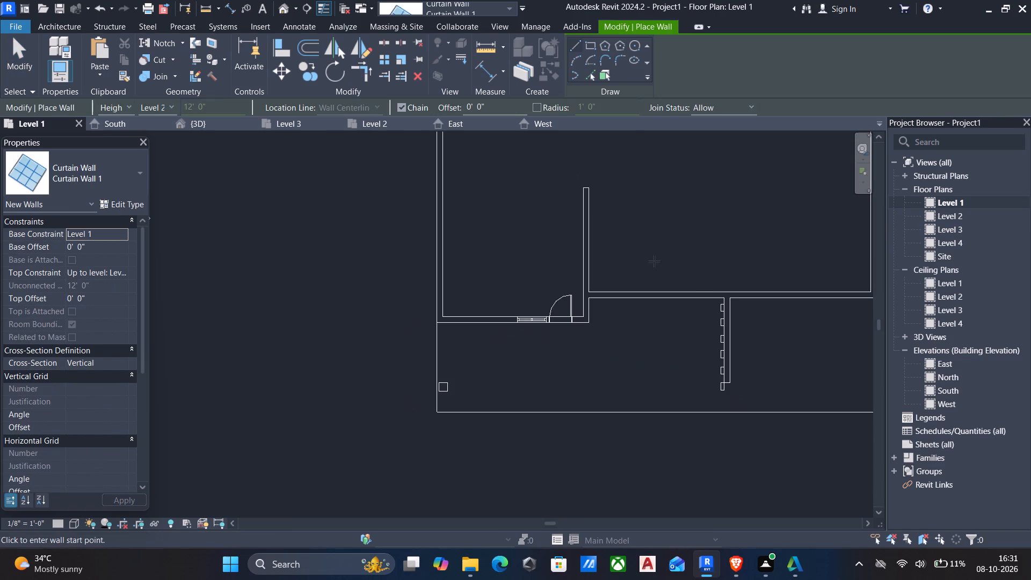
pyautogui.scroll(9, 706, 299)
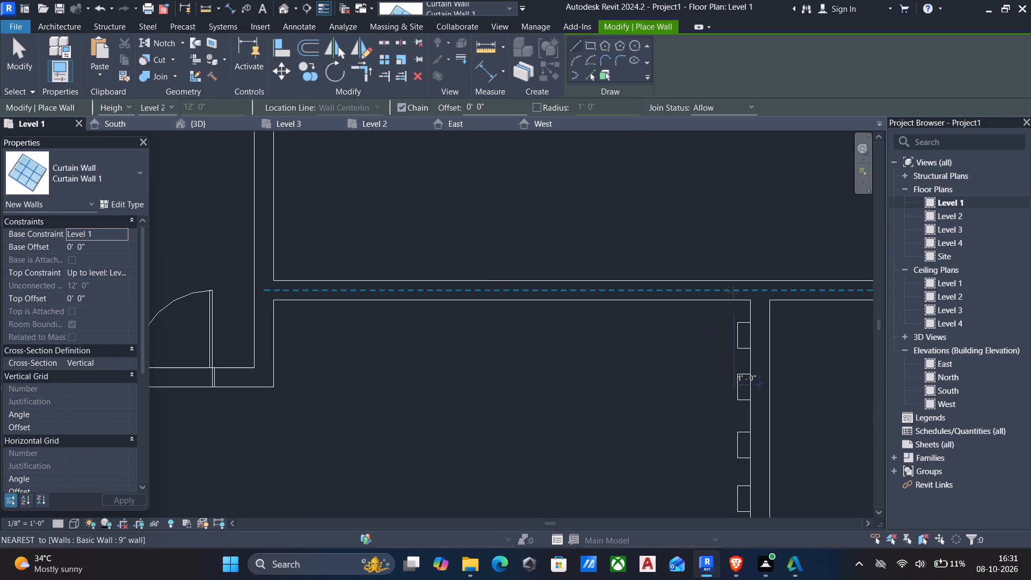
pyautogui.scroll(1, 733, 292)
pyautogui.click(733, 292)
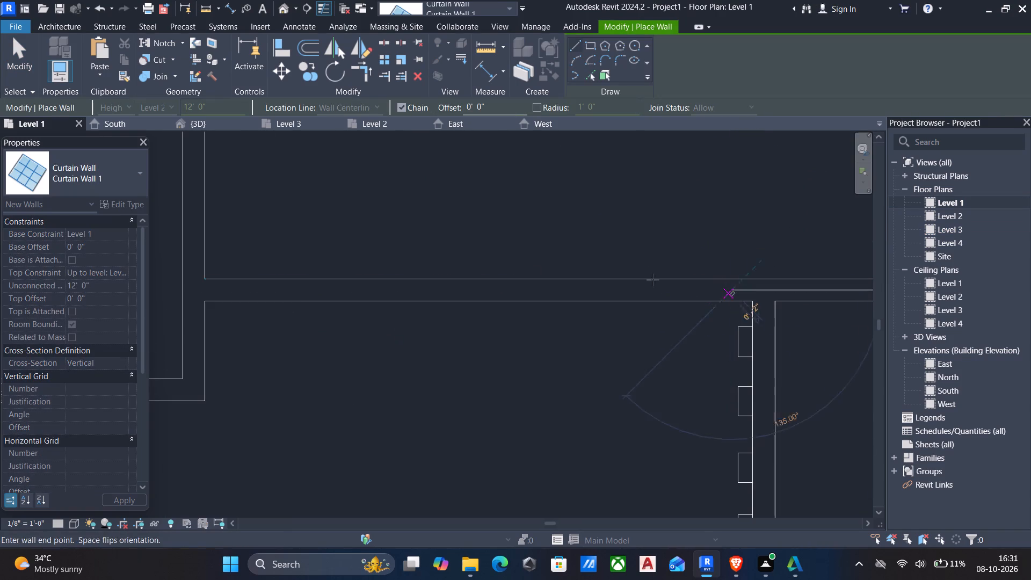
pyautogui.click(243, 286)
pyautogui.press('Escape')
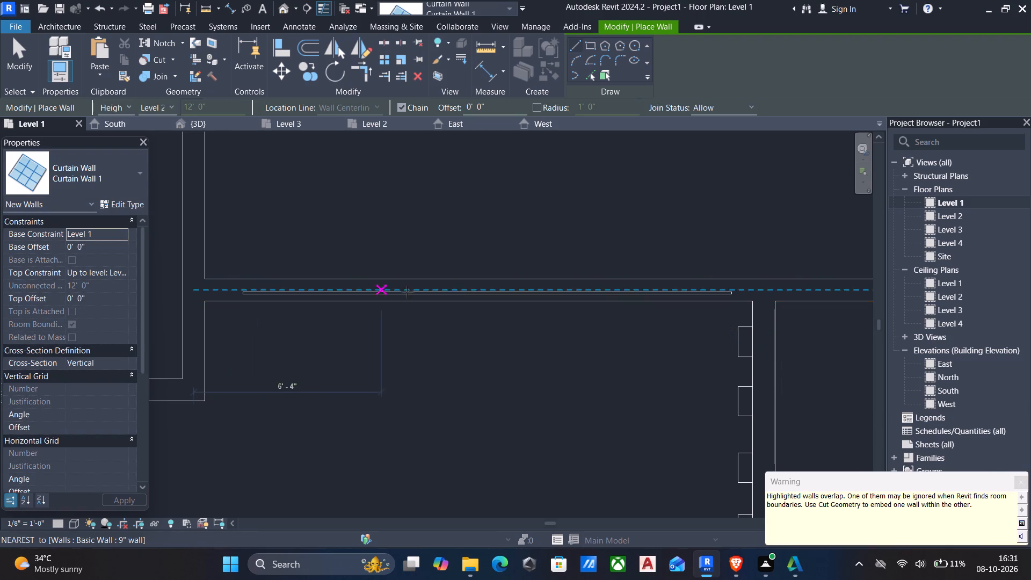
pyautogui.press('Escape')
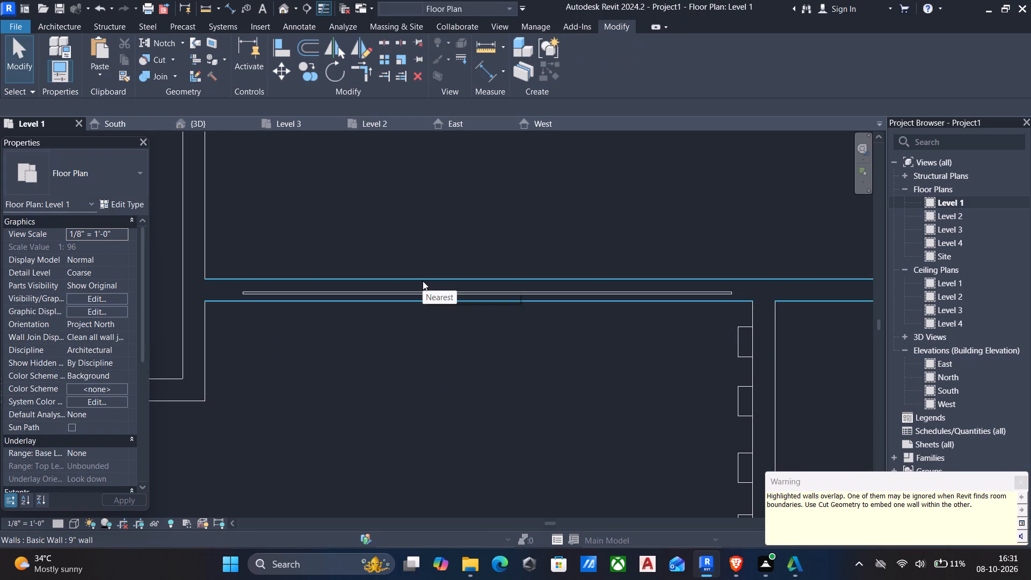
# Cut the opening for the new curtain wall out of its 9" host wall.
pyautogui.click(153, 59)
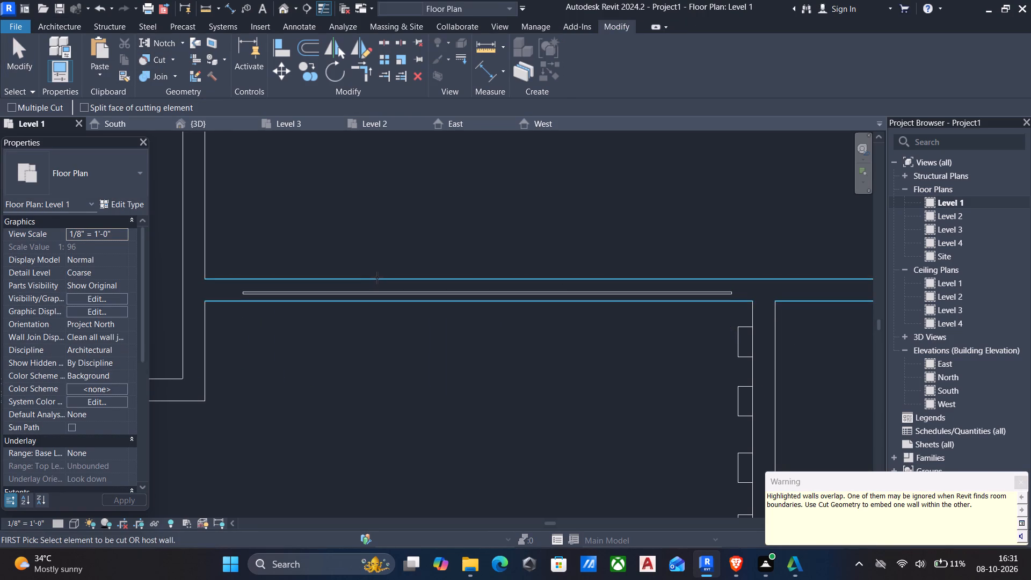
pyautogui.click(376, 278)
pyautogui.click(361, 291)
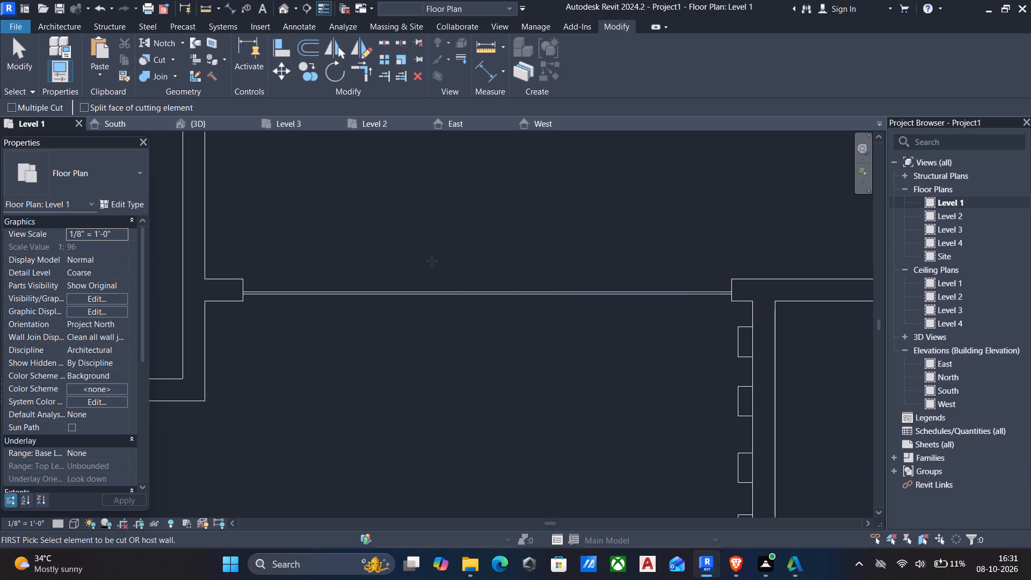
pyautogui.press('Escape')
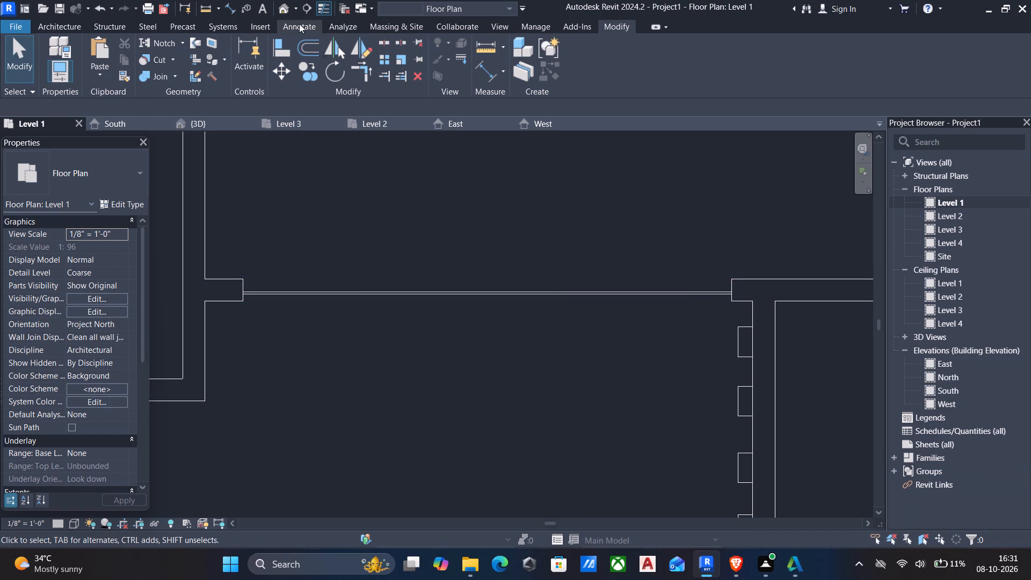
# In the 3D view, lower the top of the ground-floor curtain wall to a top offset of about -2' 8 7/8".
pyautogui.click(280, 6)
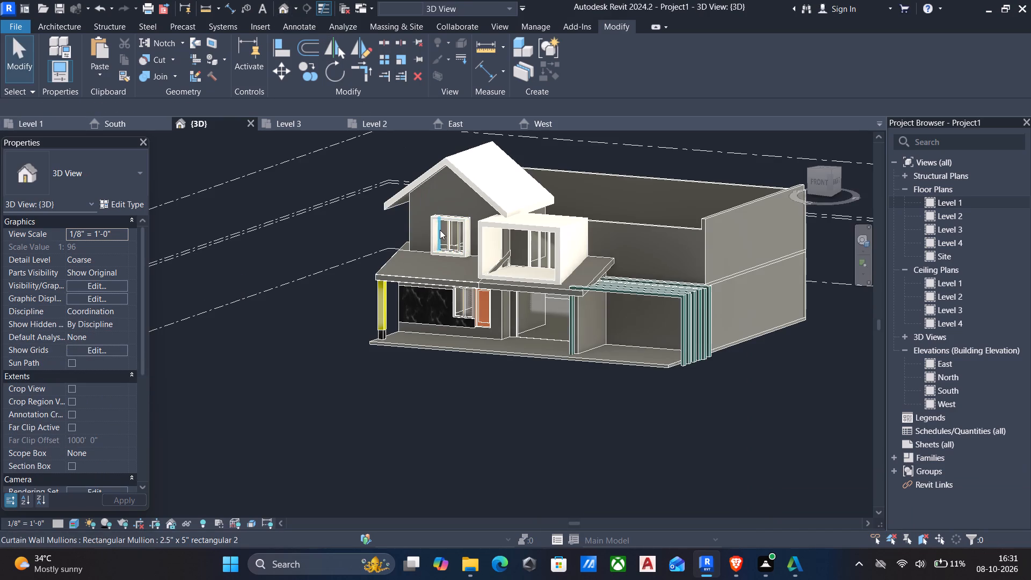
pyautogui.scroll(-1, 440, 230)
pyautogui.scroll(-1, 461, 279)
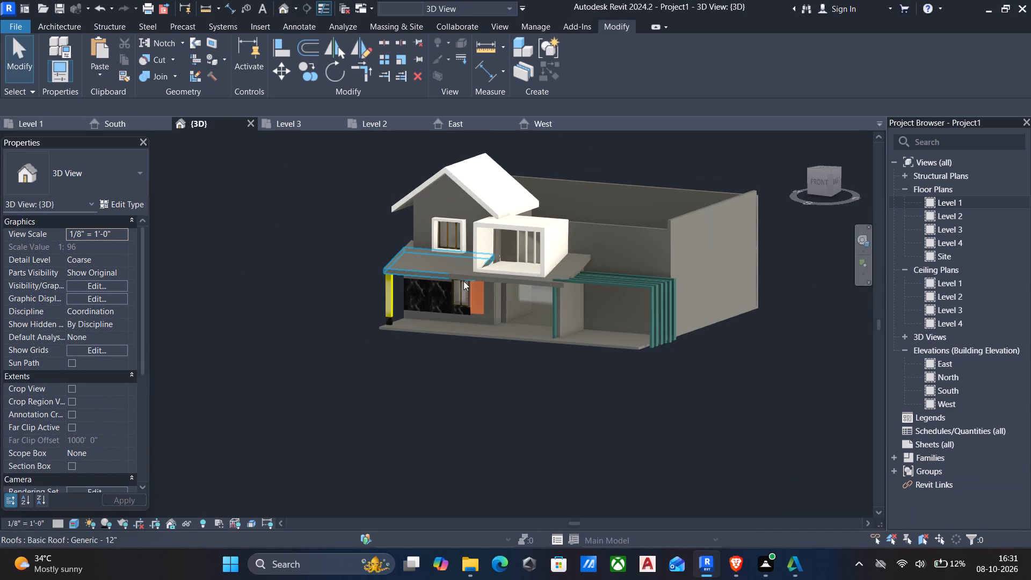
pyautogui.scroll(-3, 463, 281)
pyautogui.keyDown('shift'); pyautogui.moveTo(471, 287); pyautogui.dragTo(554, 274, button='middle'); pyautogui.keyUp('shift')
pyautogui.scroll(6, 553, 275)
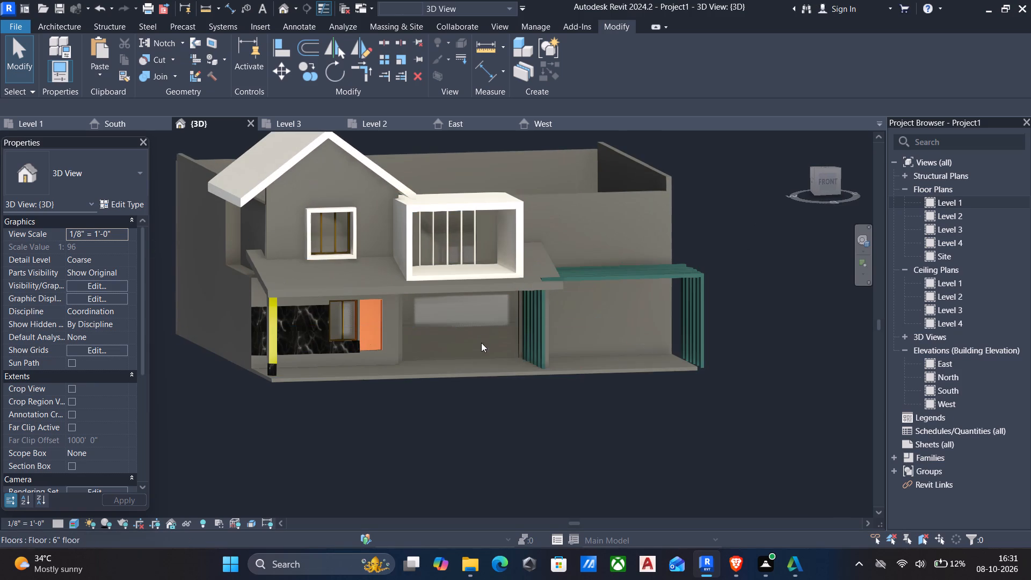
pyautogui.click(472, 354)
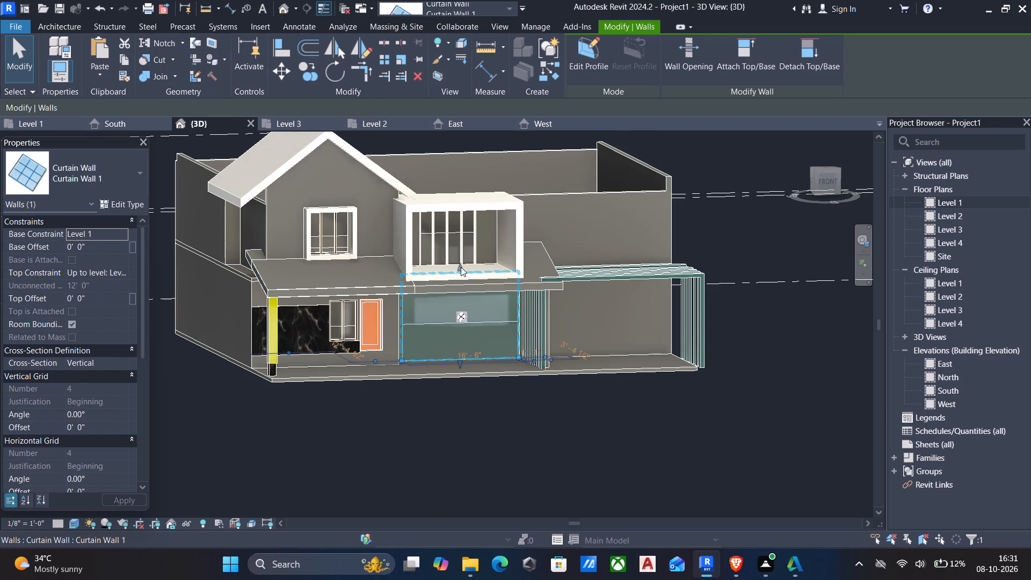
pyautogui.moveTo(461, 267); pyautogui.dragTo(455, 288)
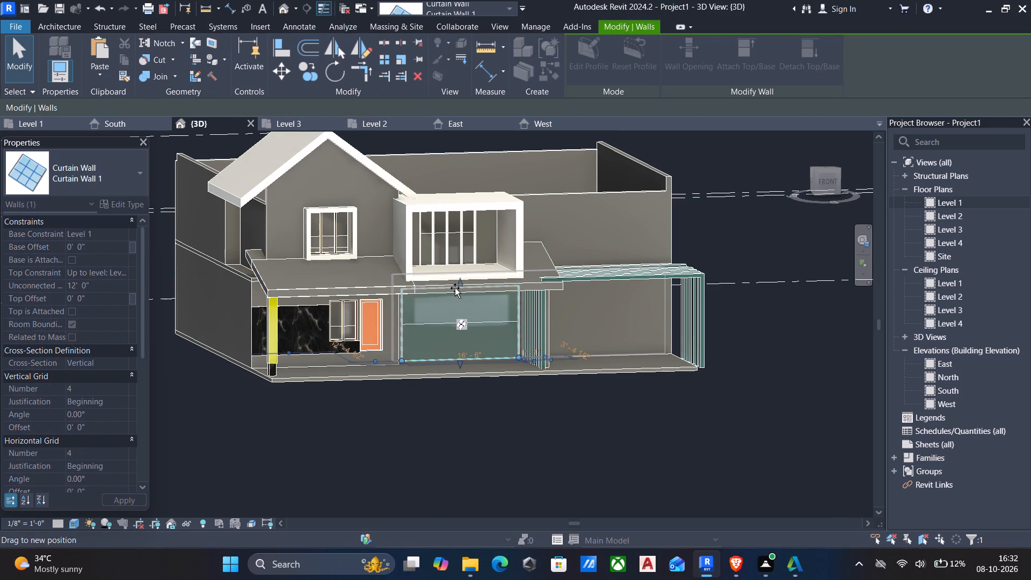
pyautogui.moveTo(455, 288); pyautogui.dragTo(457, 298)
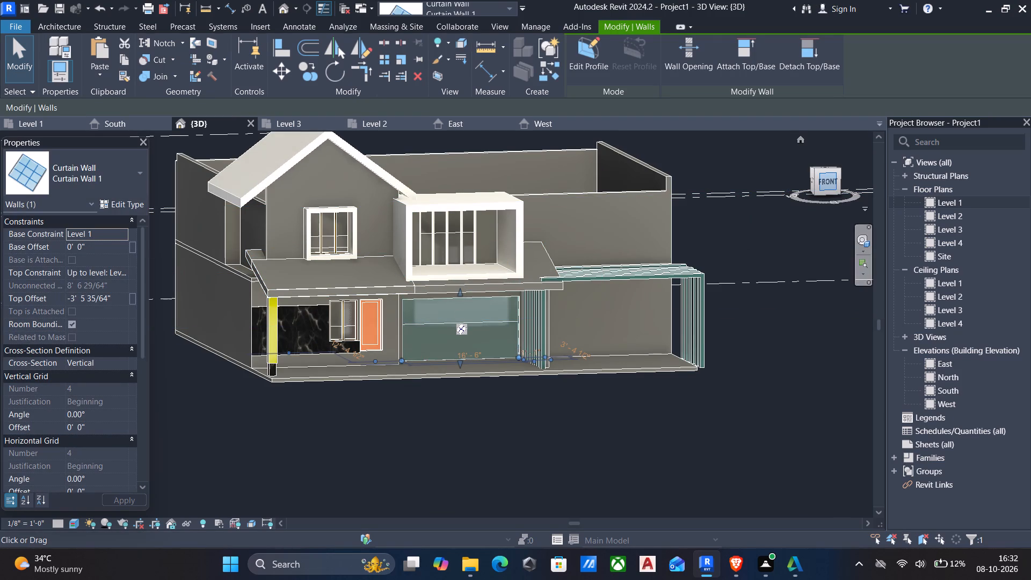
pyautogui.click(823, 177)
pyautogui.scroll(3, 425, 256)
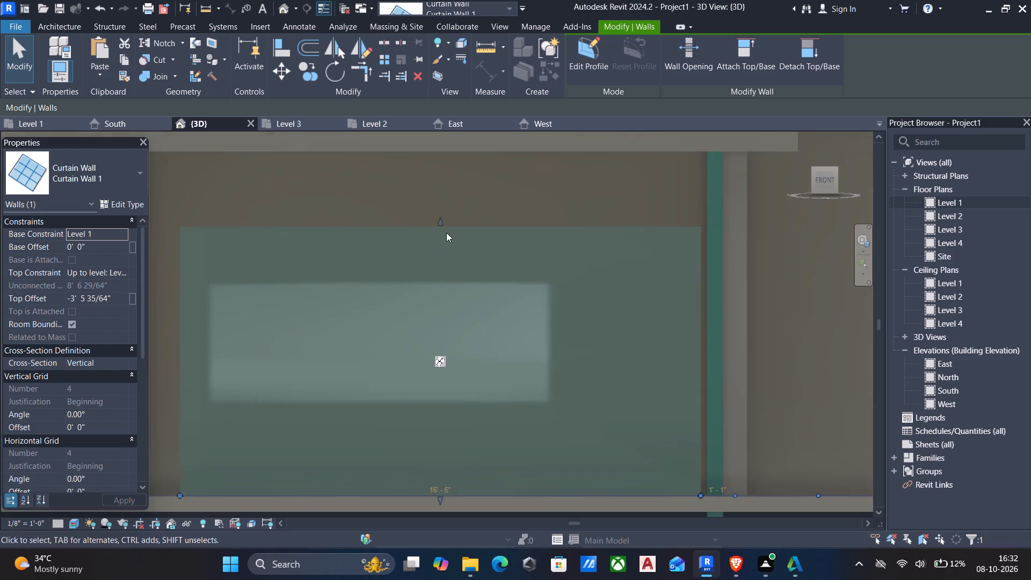
pyautogui.moveTo(439, 224); pyautogui.dragTo(440, 191)
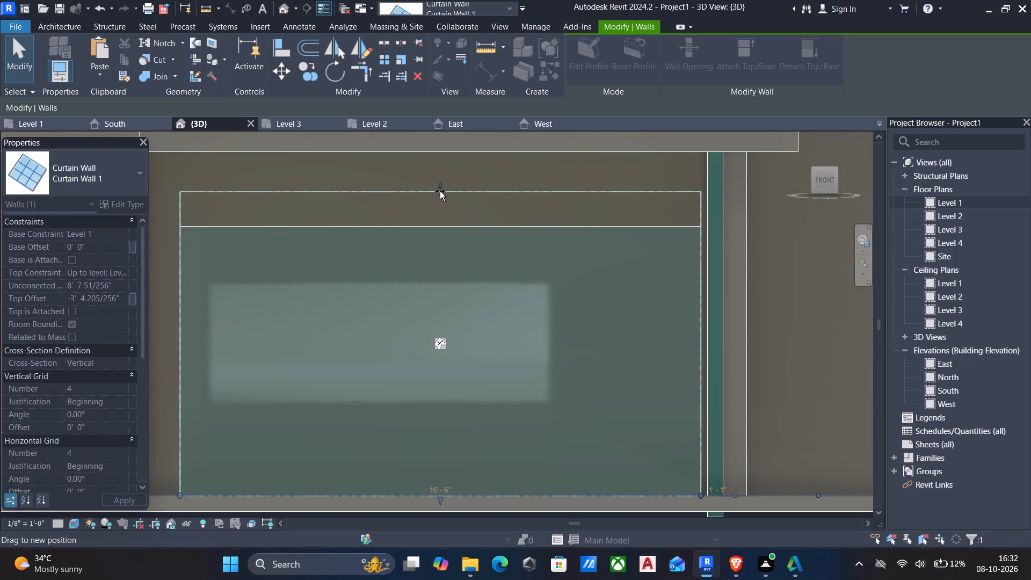
pyautogui.moveTo(440, 191); pyautogui.dragTo(440, 182)
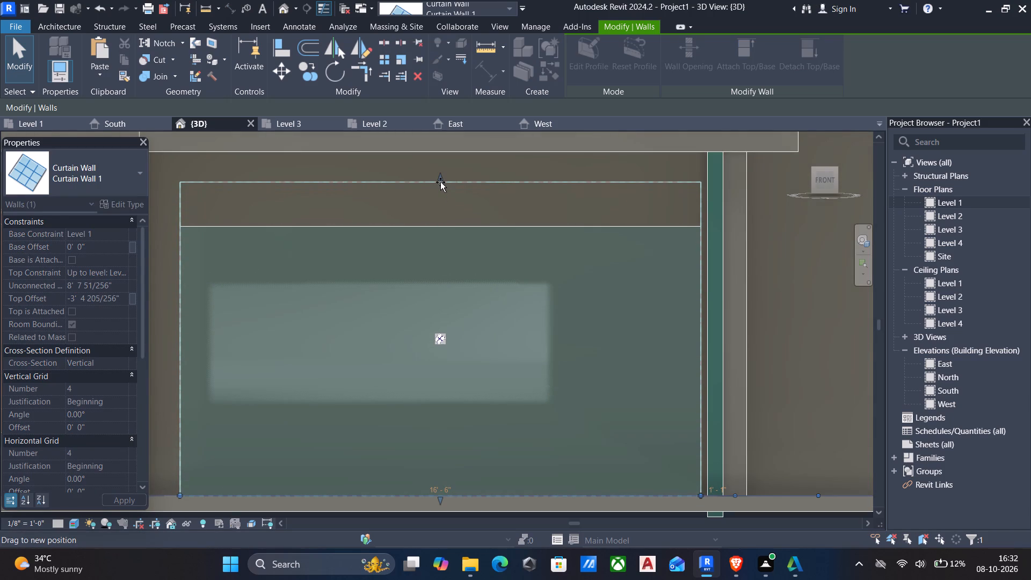
pyautogui.moveTo(440, 182); pyautogui.dragTo(435, 204)
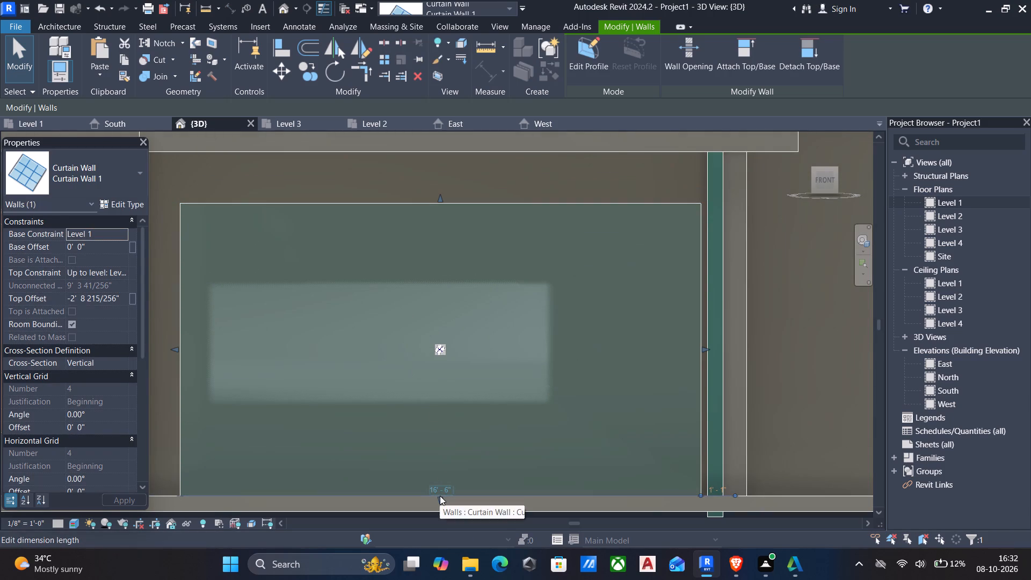
# Raise the bottom edge of the curtain wall to a base offset of about 0' 7 5/8".
pyautogui.moveTo(440, 499); pyautogui.dragTo(438, 473)
pyautogui.press('Escape')
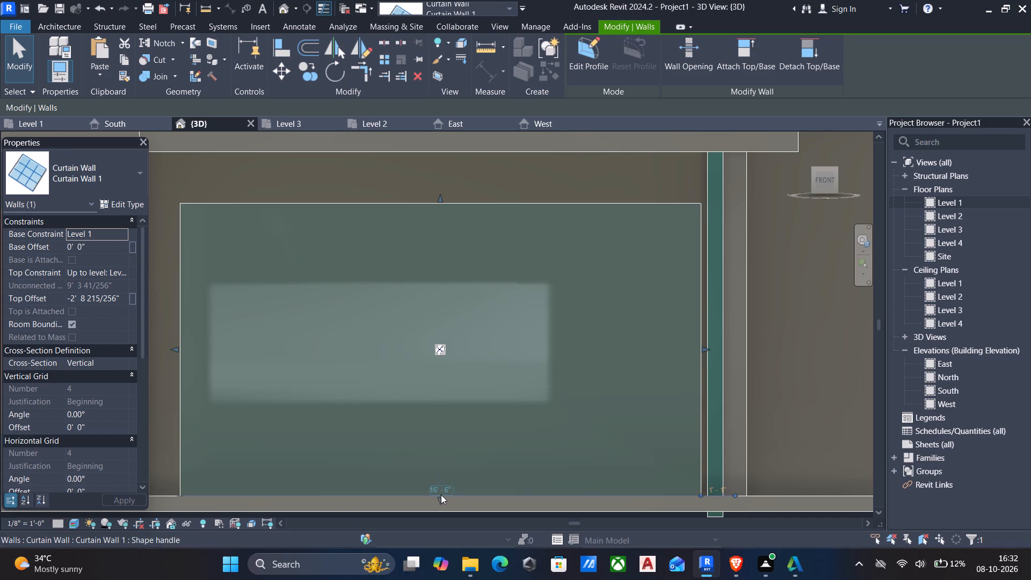
pyautogui.moveTo(437, 503); pyautogui.dragTo(434, 476)
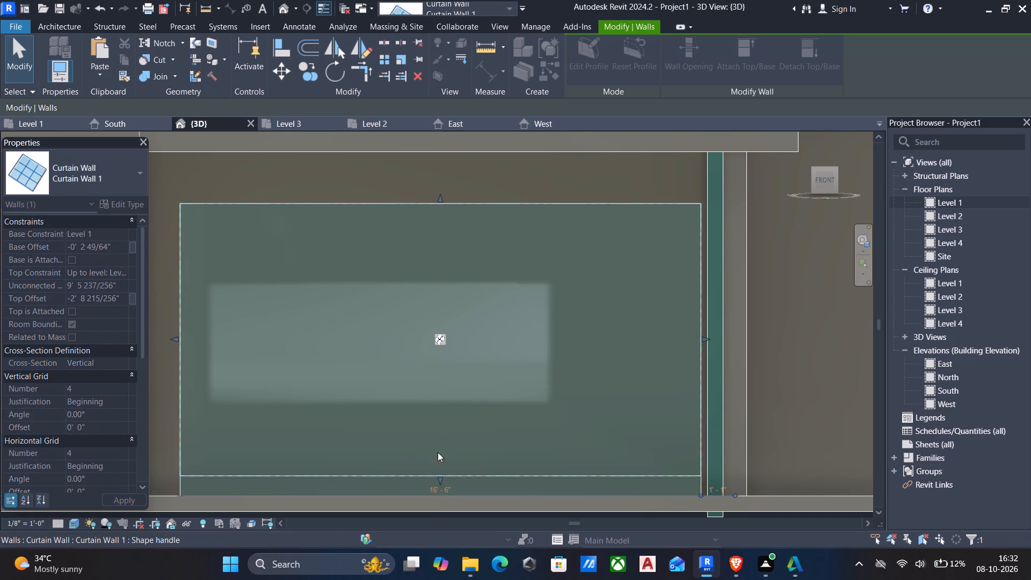
pyautogui.scroll(-3, 434, 403)
pyautogui.moveTo(437, 400); pyautogui.dragTo(447, 388, button='middle')
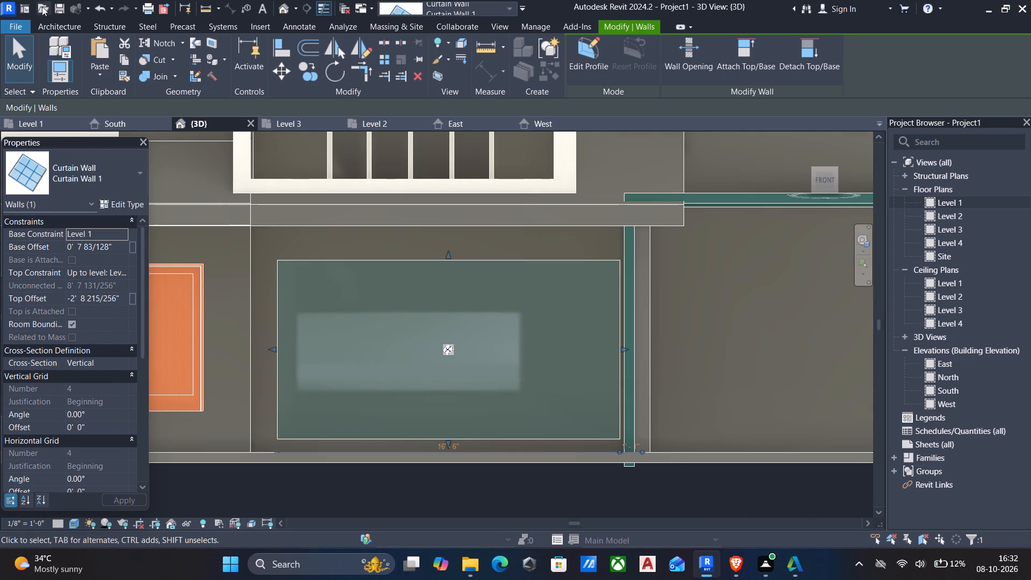
# Place eight horizontal curtain grid lines across the ground-floor curtain wall, with the top three spaced 1' apart from the upper edge.
pyautogui.click(45, 22)
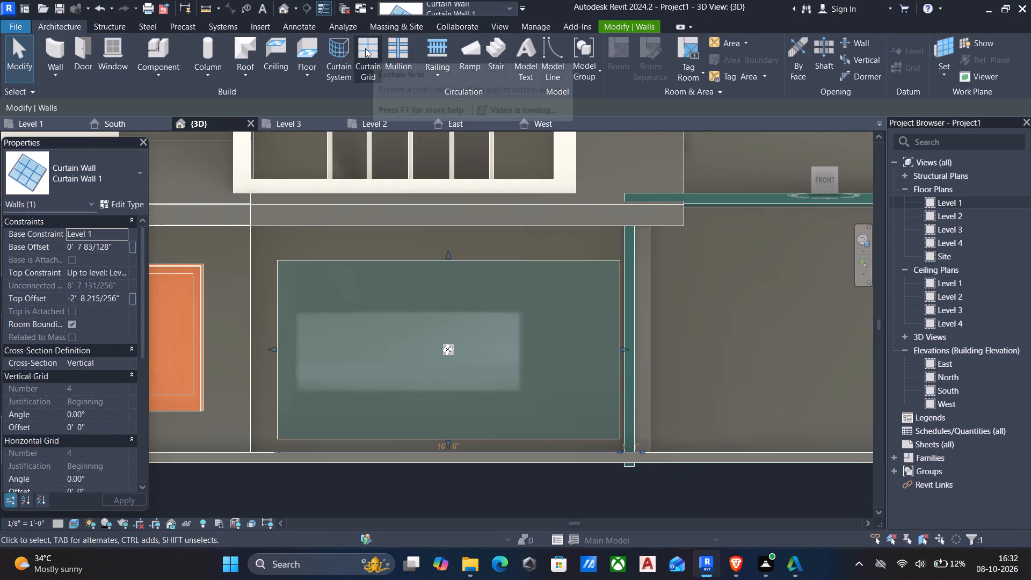
pyautogui.click(365, 48)
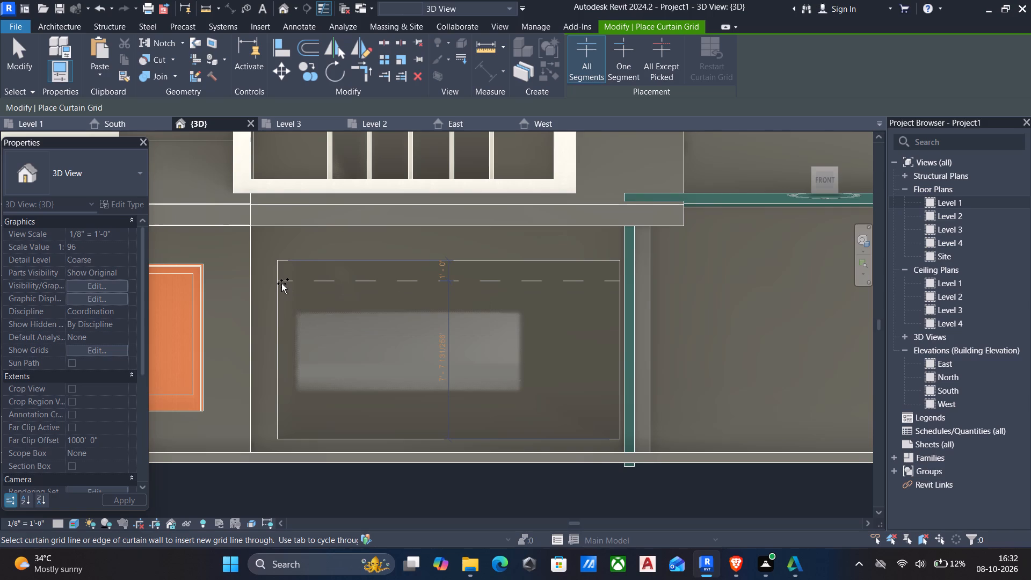
pyautogui.click(281, 284)
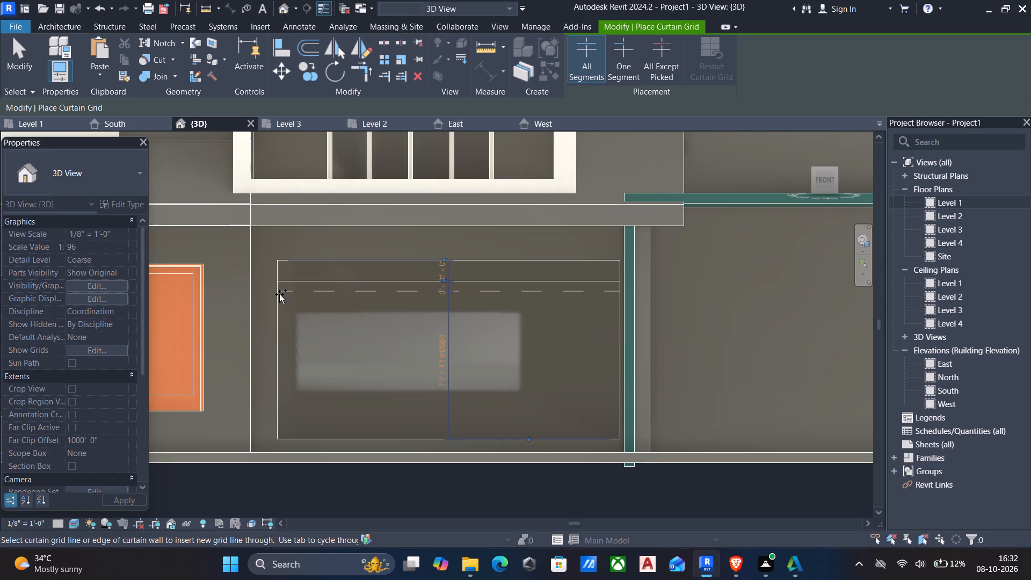
pyautogui.click(279, 307)
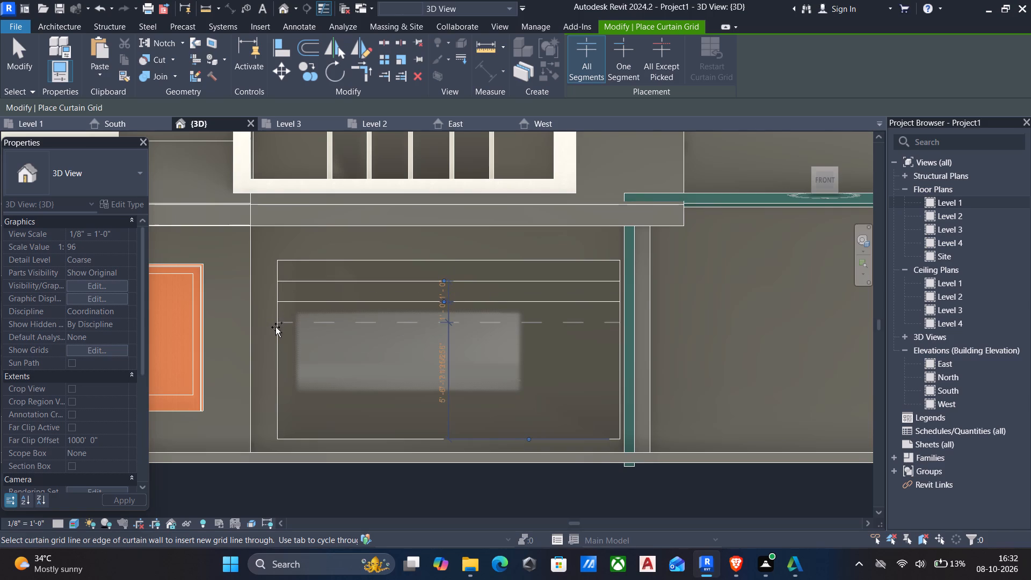
pyautogui.click(275, 327)
pyautogui.click(276, 352)
pyautogui.click(277, 342)
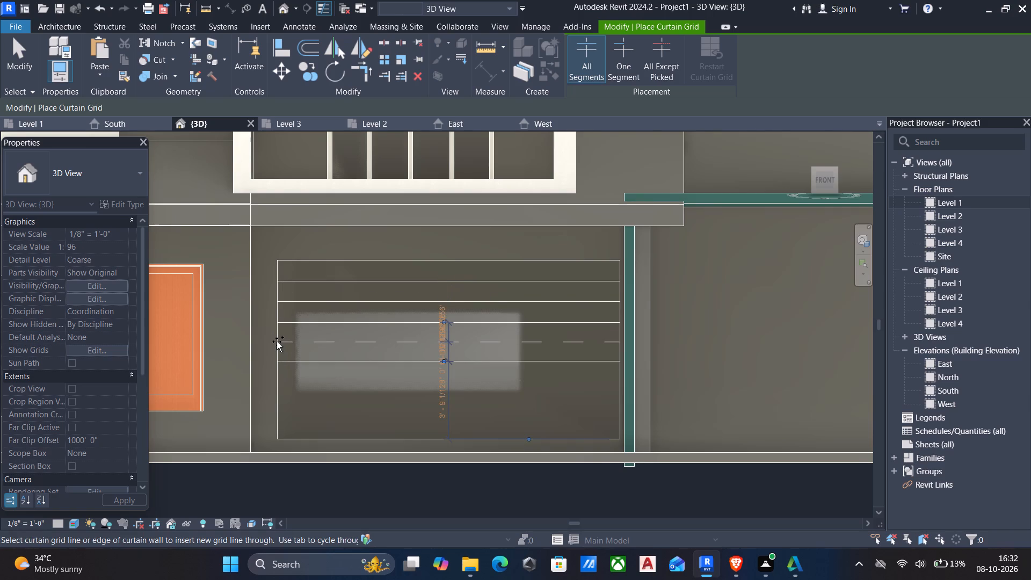
pyautogui.click(280, 382)
pyautogui.click(277, 410)
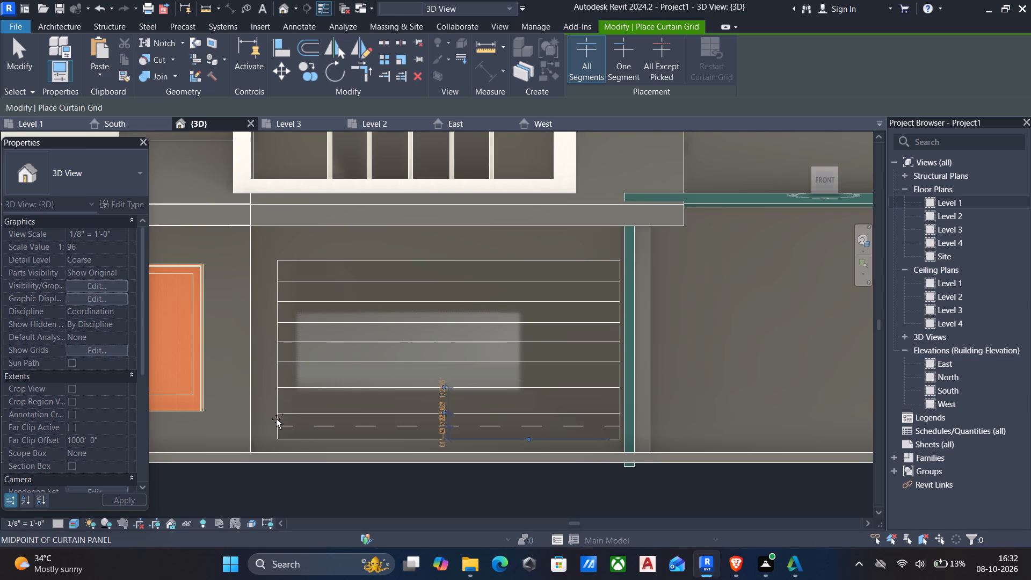
pyautogui.click(278, 426)
pyautogui.press('Escape')
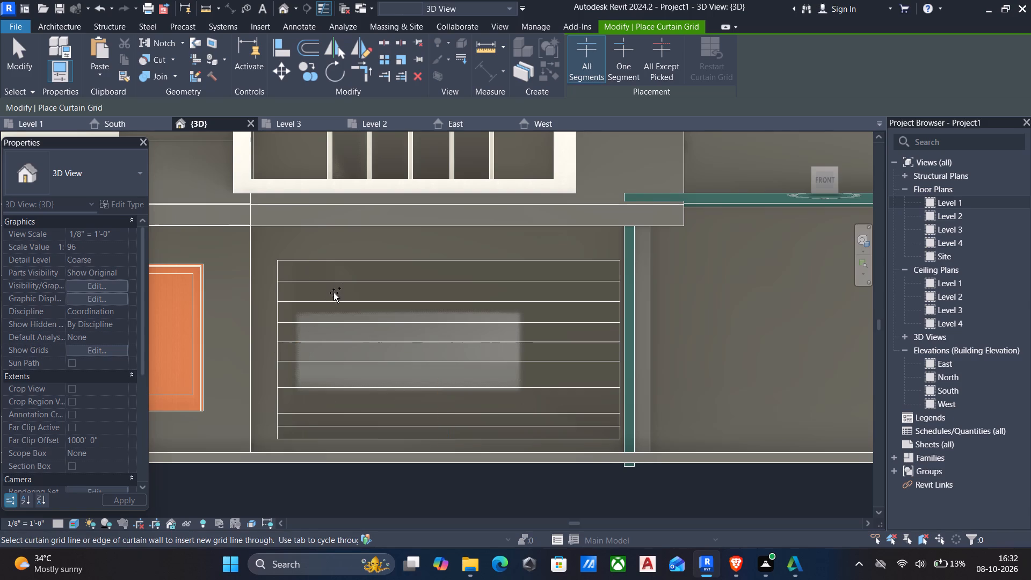
pyautogui.press('Escape')
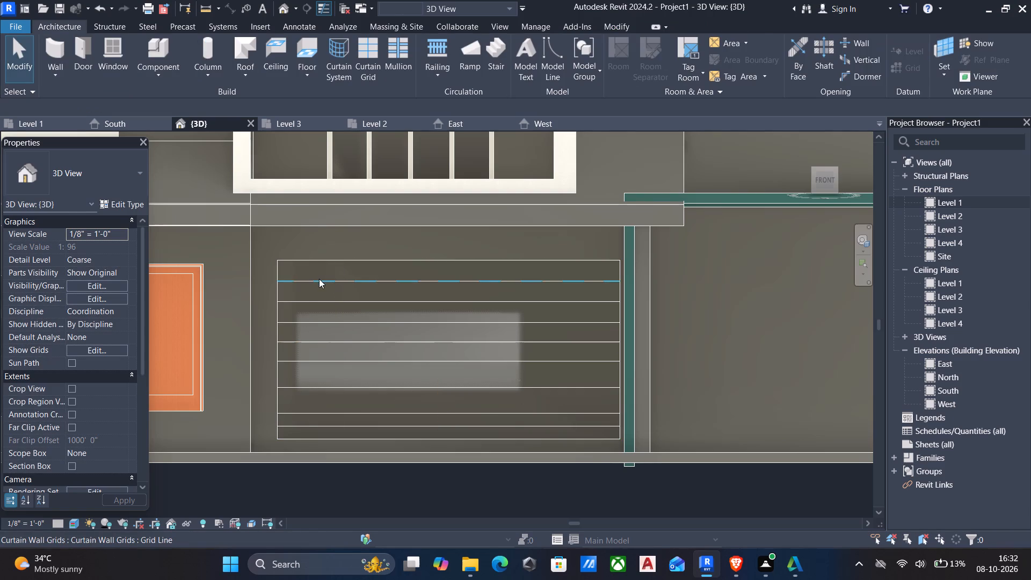
# Set the third horizontal grid line from the top 1' below the second one.
pyautogui.click(319, 279)
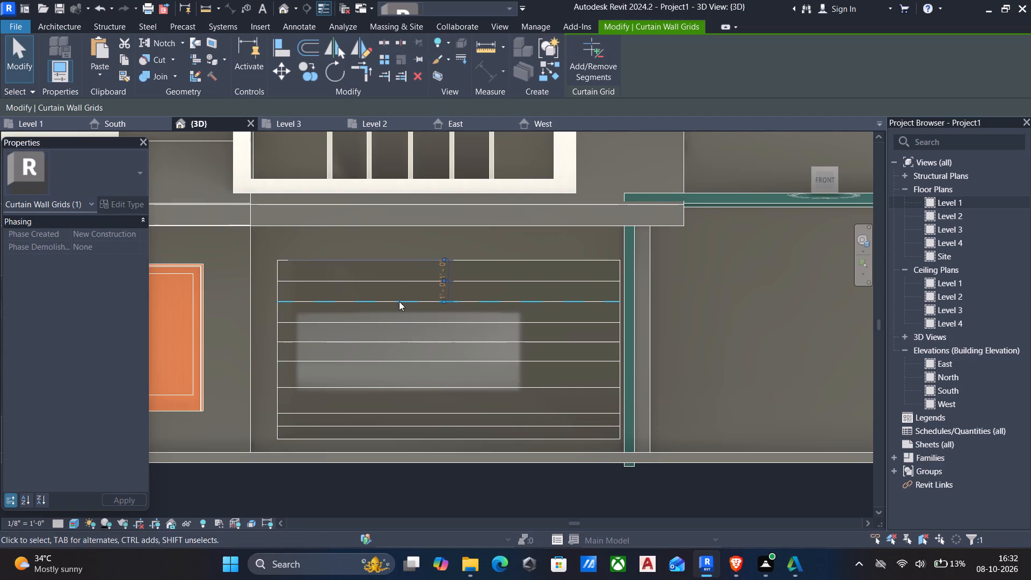
pyautogui.click(399, 301)
pyautogui.click(416, 323)
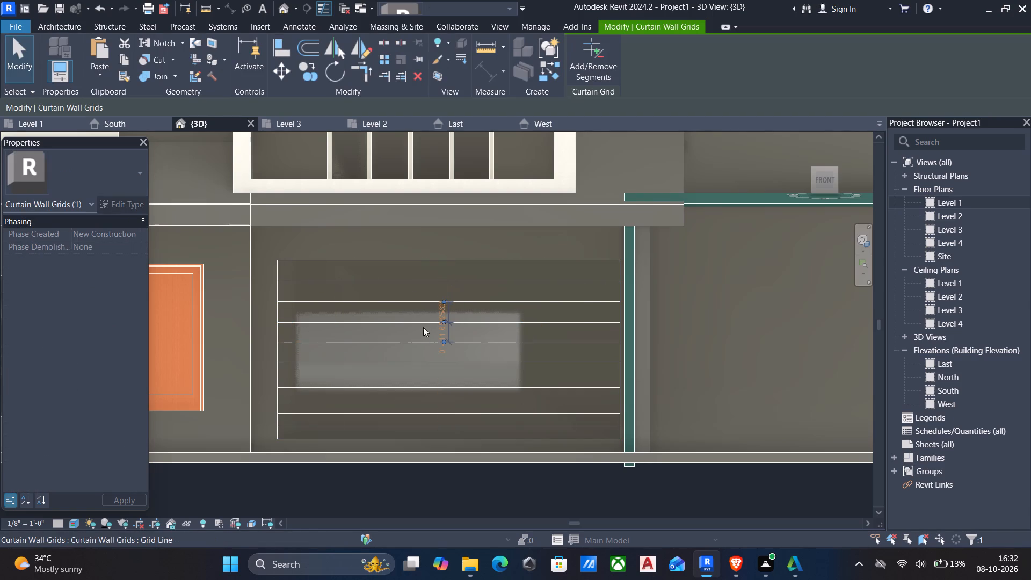
pyautogui.click(440, 309)
pyautogui.click(435, 311)
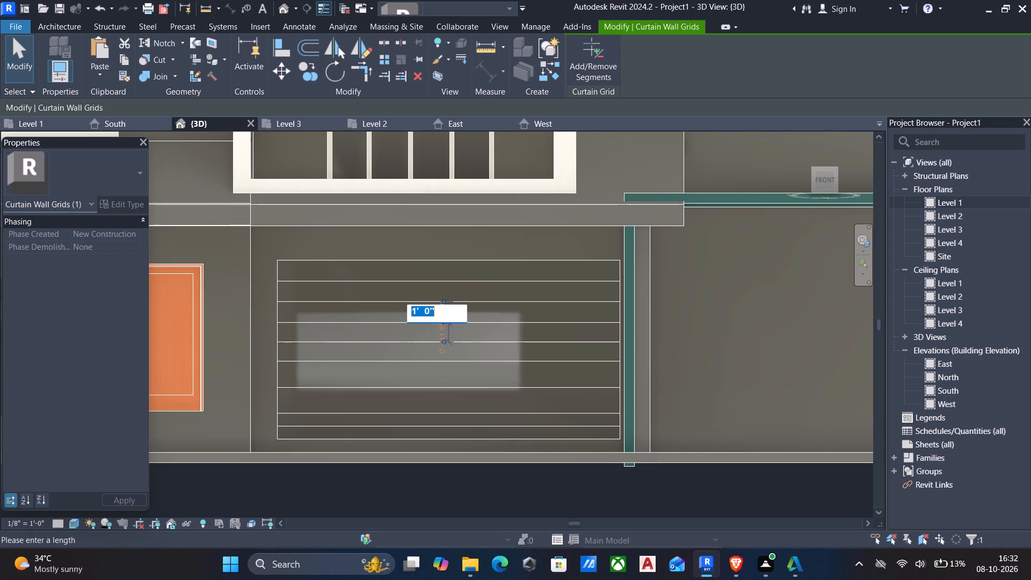
pyautogui.write("1'")
pyautogui.press('Return')
# Set the fourth horizontal grid line from the top 1' below the third one.
pyautogui.click(425, 336)
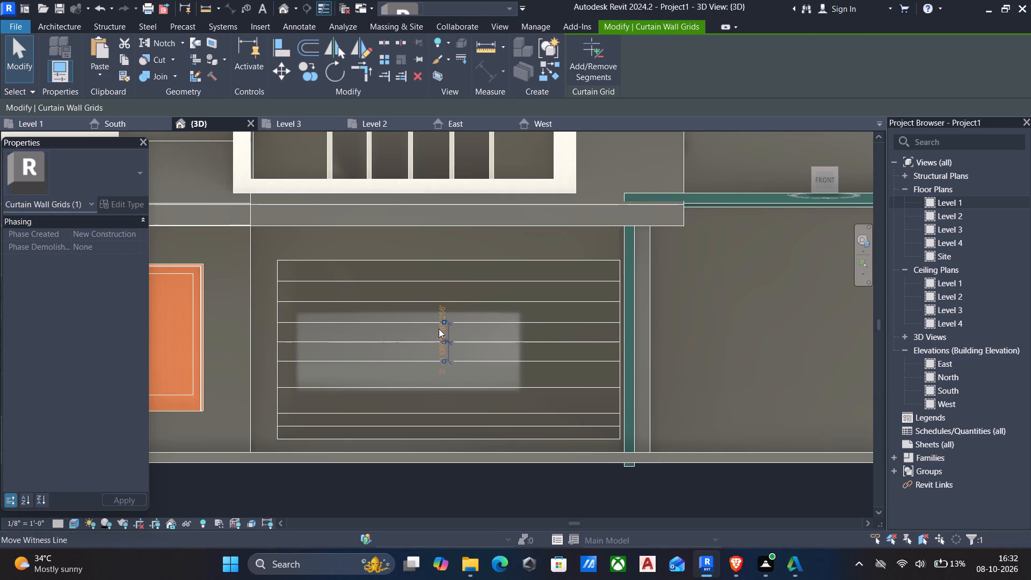
pyautogui.click(439, 328)
pyautogui.scroll(4, 439, 328)
pyautogui.click(450, 337)
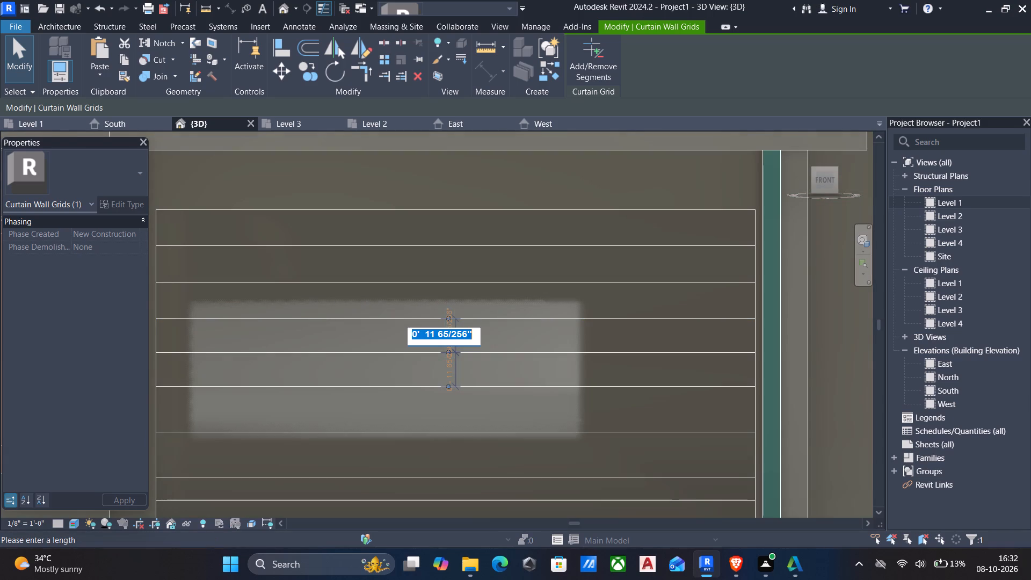
pyautogui.write("1'")
pyautogui.press('Return')
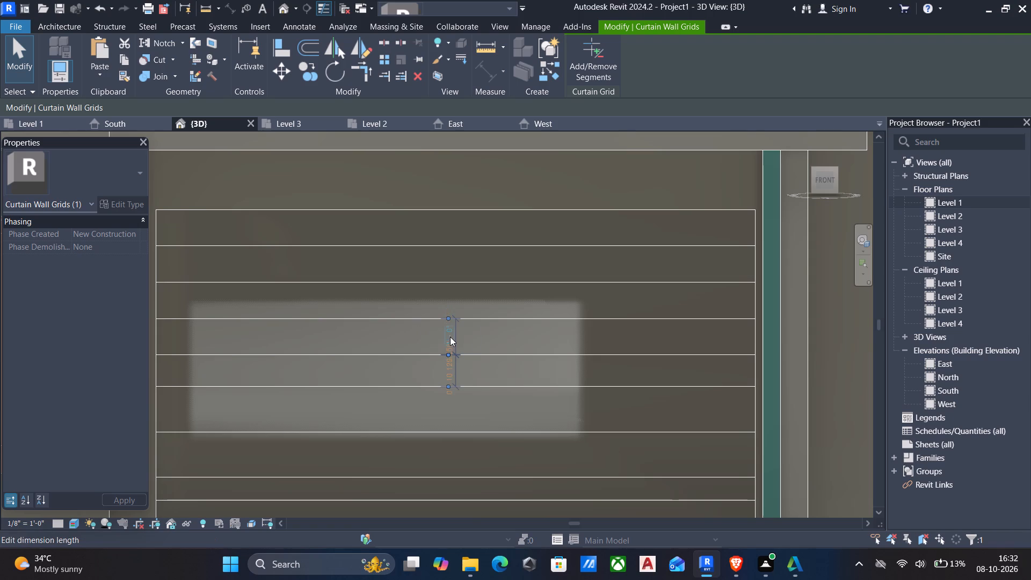
# Set the fifth horizontal grid line from the top 1' below the fourth one.
pyautogui.scroll(-4, 450, 337)
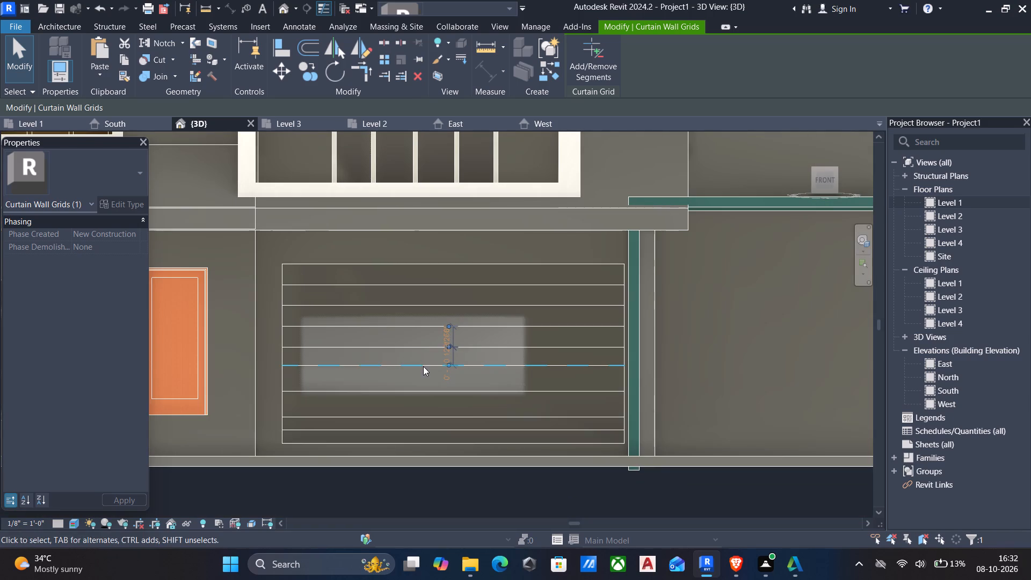
pyautogui.click(423, 366)
pyautogui.scroll(4, 448, 354)
pyautogui.click(448, 354)
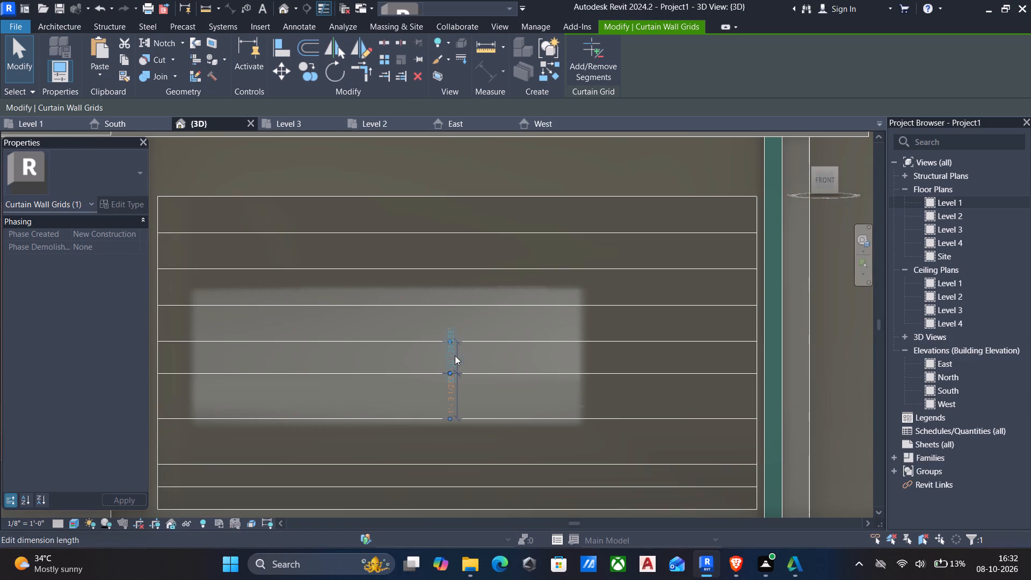
pyautogui.click(455, 356)
pyautogui.write("1'")
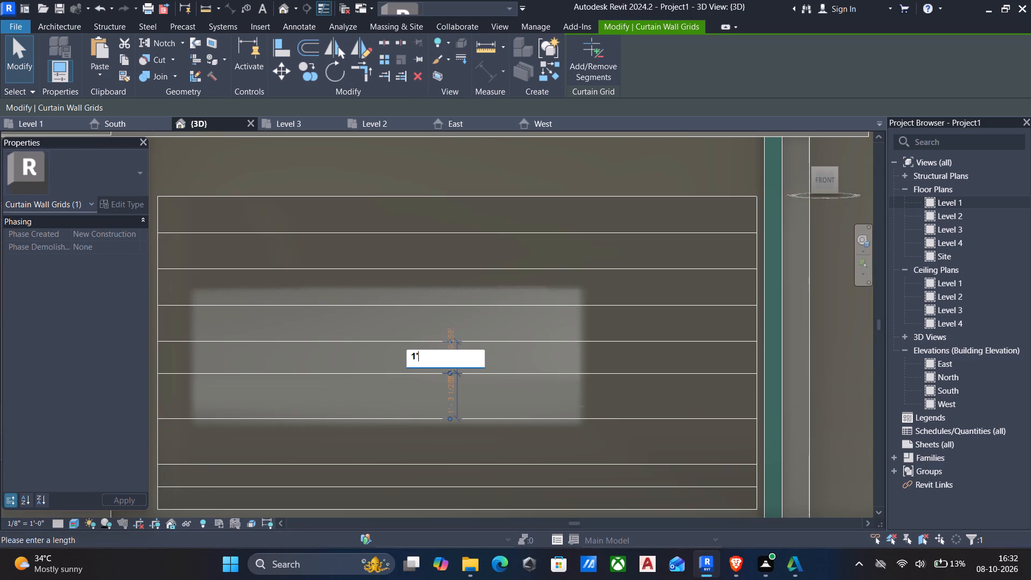
pyautogui.press('Return')
# Set the sixth horizontal grid line from the top 1' below the fifth one.
pyautogui.scroll(-3, 420, 349)
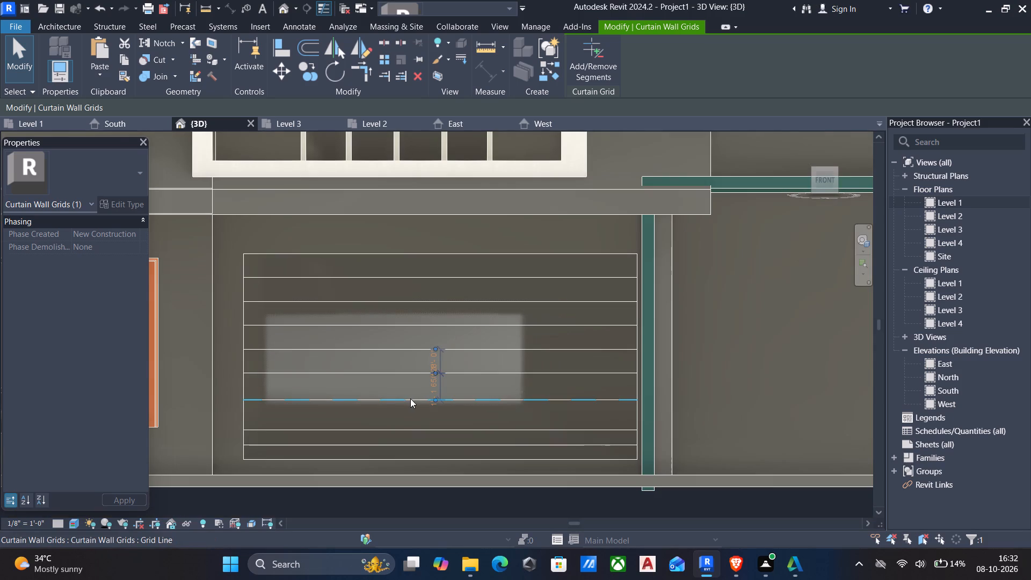
pyautogui.click(410, 398)
pyautogui.scroll(2, 424, 394)
pyautogui.click(433, 388)
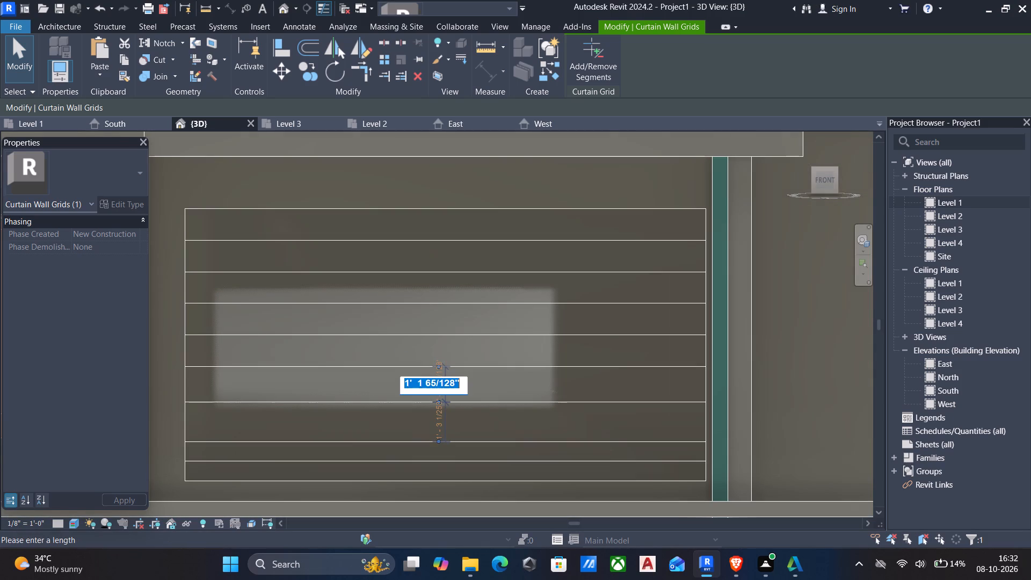
pyautogui.write("1'")
pyautogui.press('Return')
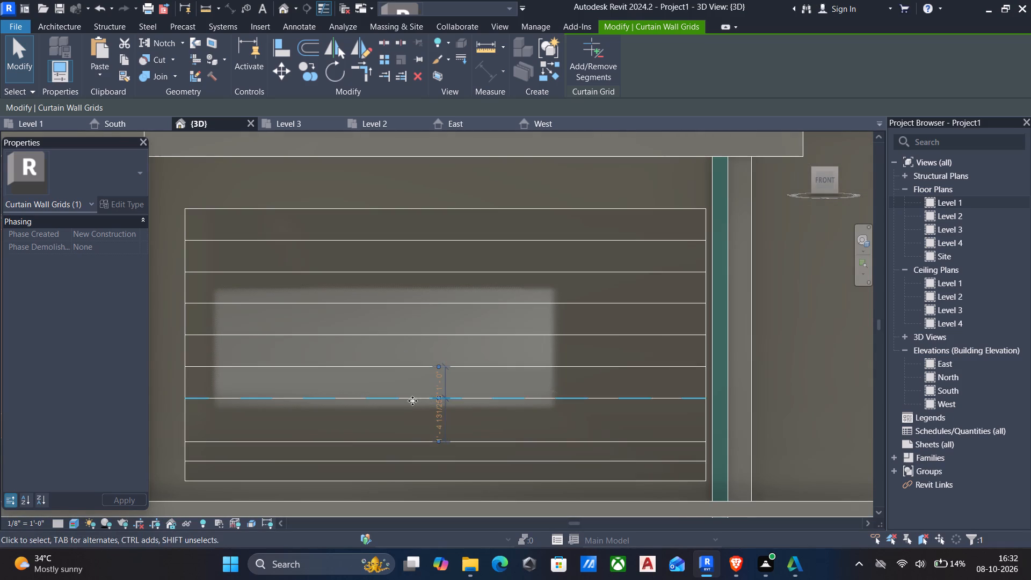
# Set the seventh horizontal grid line from the top 1' below the sixth one.
pyautogui.scroll(-4, 405, 407)
pyautogui.moveTo(405, 407); pyautogui.dragTo(406, 338, button='middle')
pyautogui.scroll(4, 406, 338)
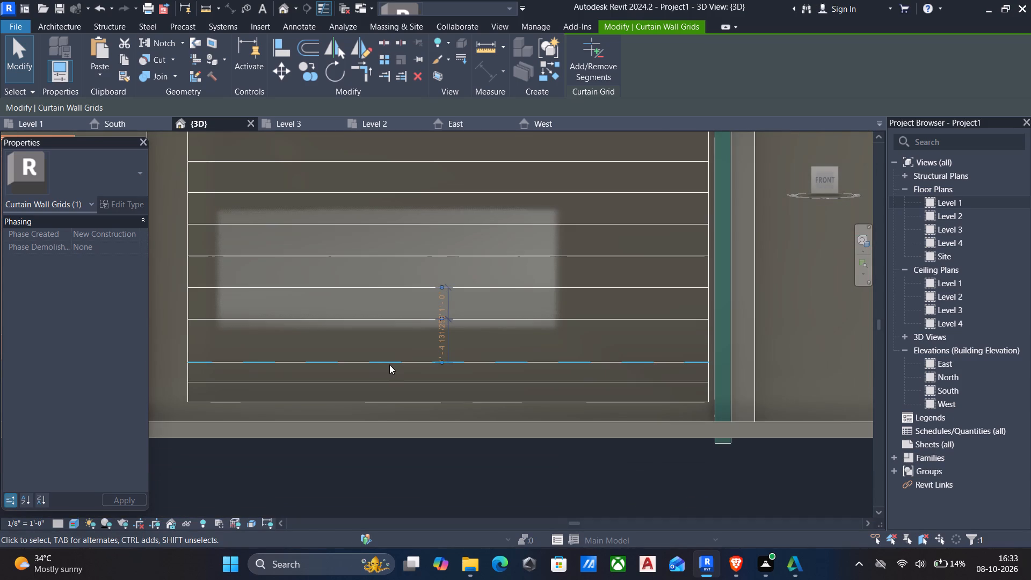
pyautogui.click(386, 364)
pyautogui.click(434, 343)
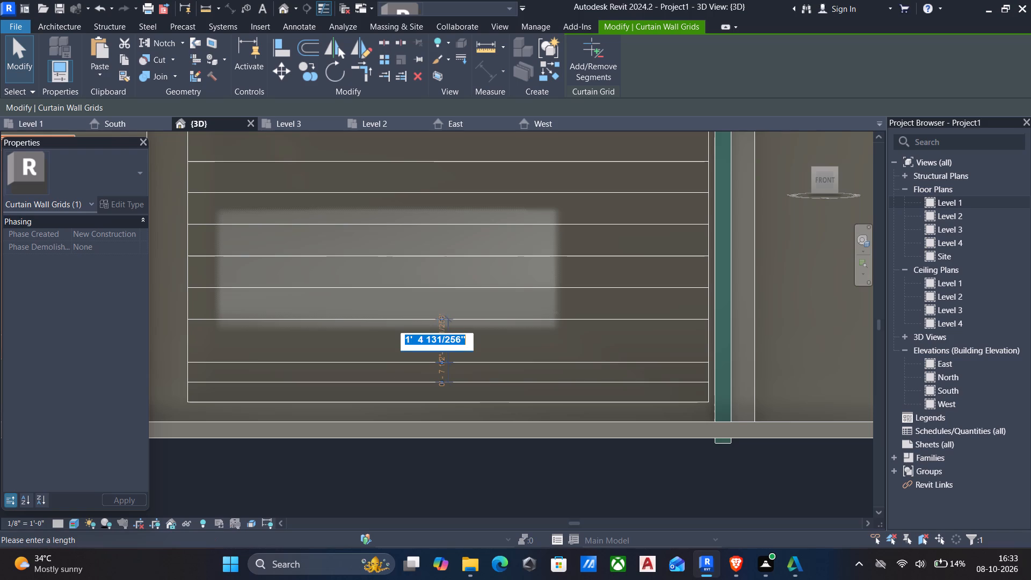
pyautogui.write("1'")
pyautogui.press('Return')
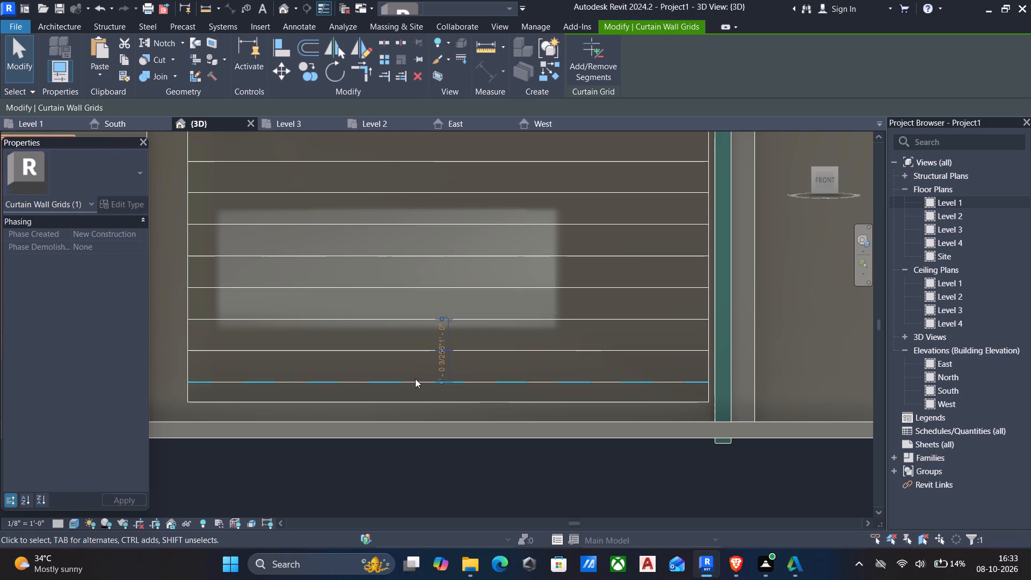
# Set the eighth horizontal grid line from the top 1' below the seventh one.
pyautogui.click(415, 379)
pyautogui.click(444, 365)
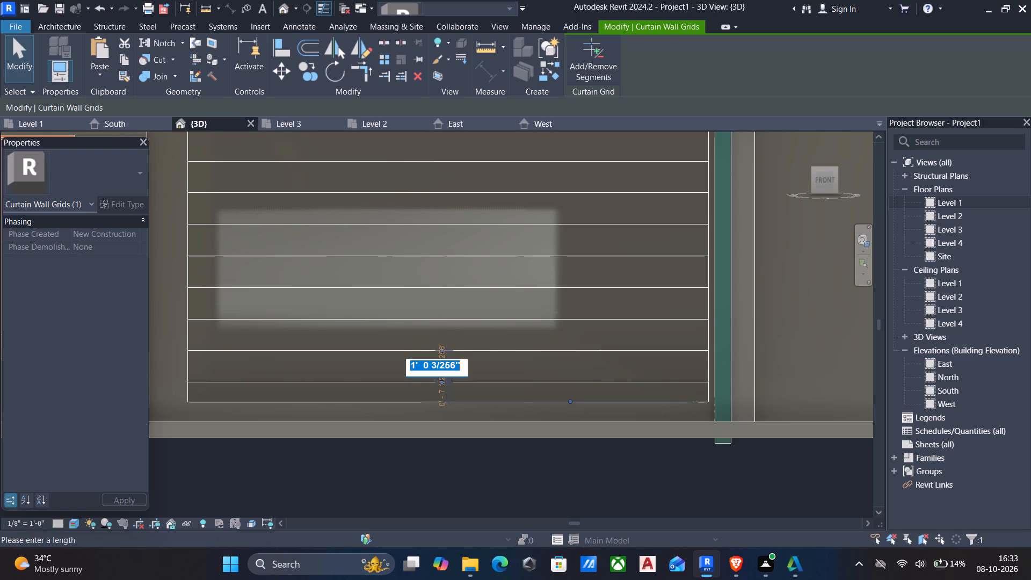
pyautogui.write("1'")
pyautogui.press('Return')
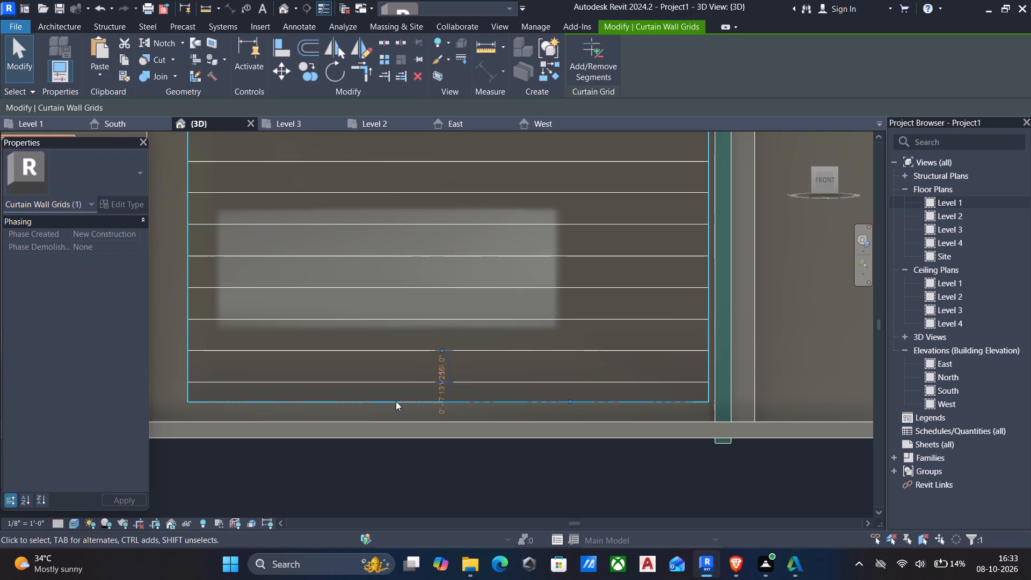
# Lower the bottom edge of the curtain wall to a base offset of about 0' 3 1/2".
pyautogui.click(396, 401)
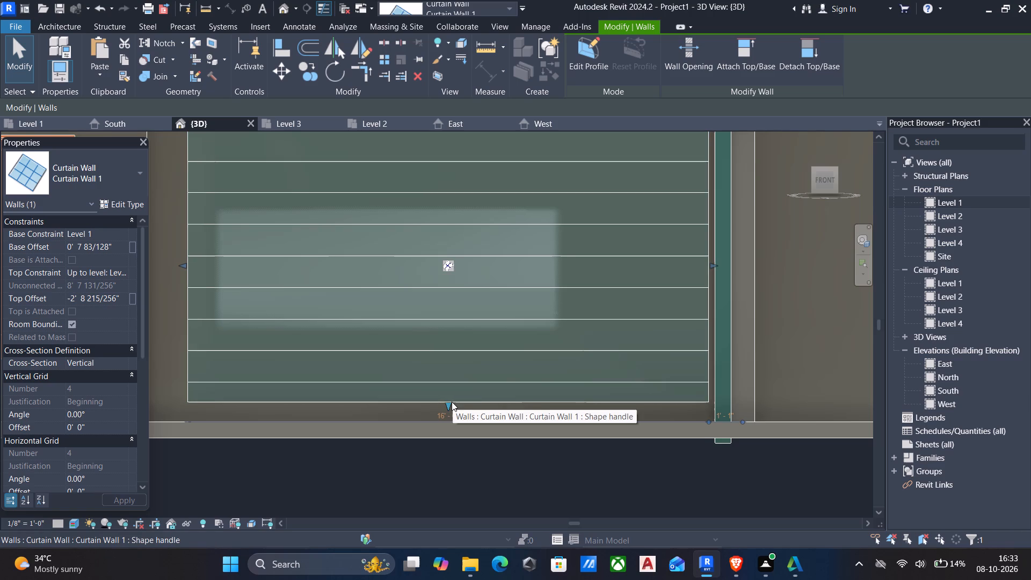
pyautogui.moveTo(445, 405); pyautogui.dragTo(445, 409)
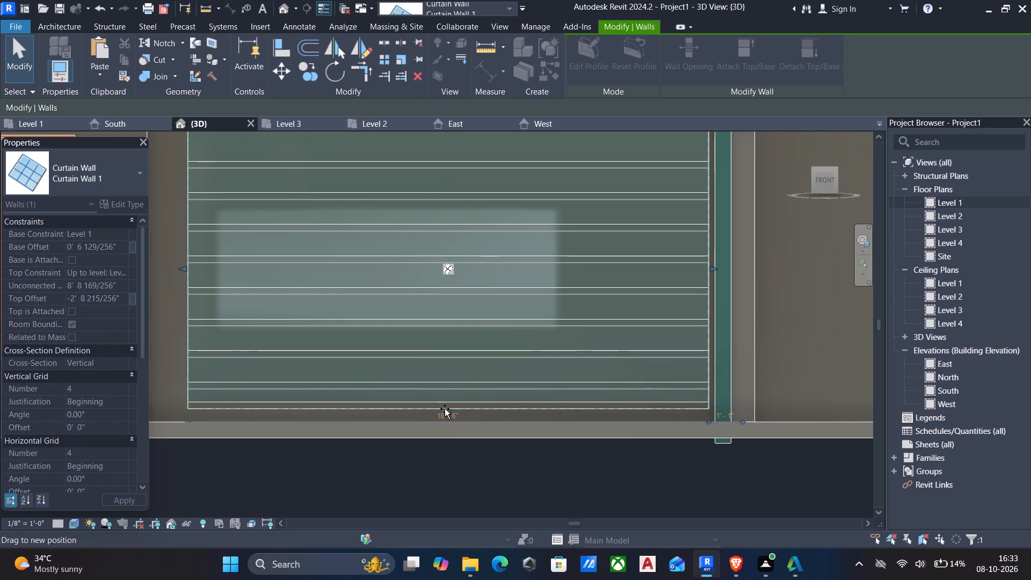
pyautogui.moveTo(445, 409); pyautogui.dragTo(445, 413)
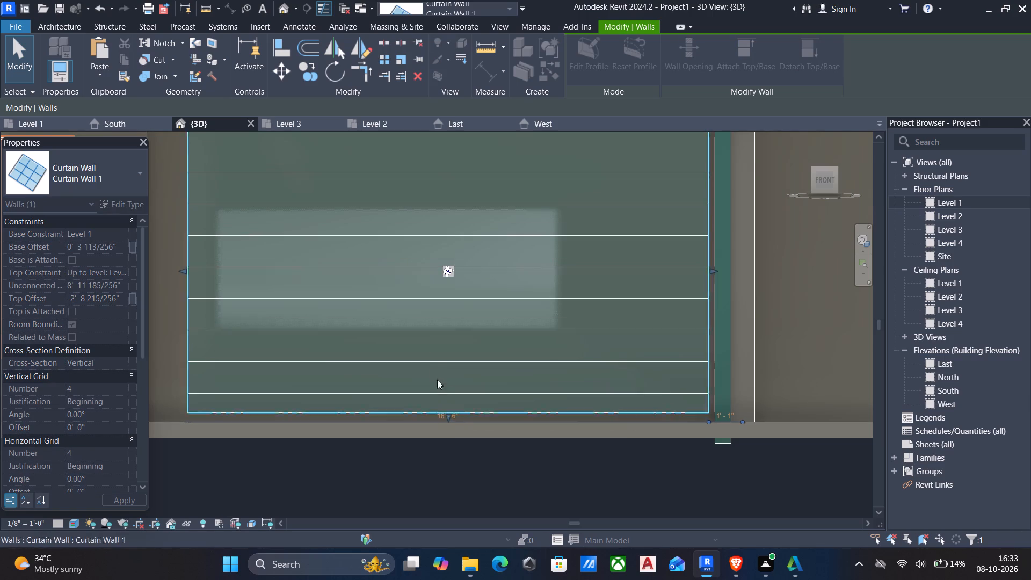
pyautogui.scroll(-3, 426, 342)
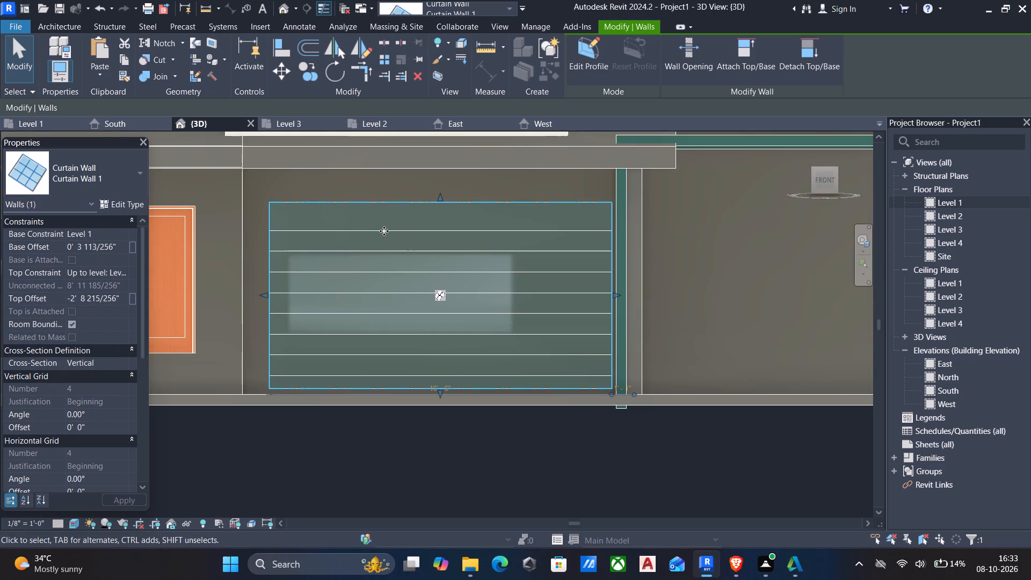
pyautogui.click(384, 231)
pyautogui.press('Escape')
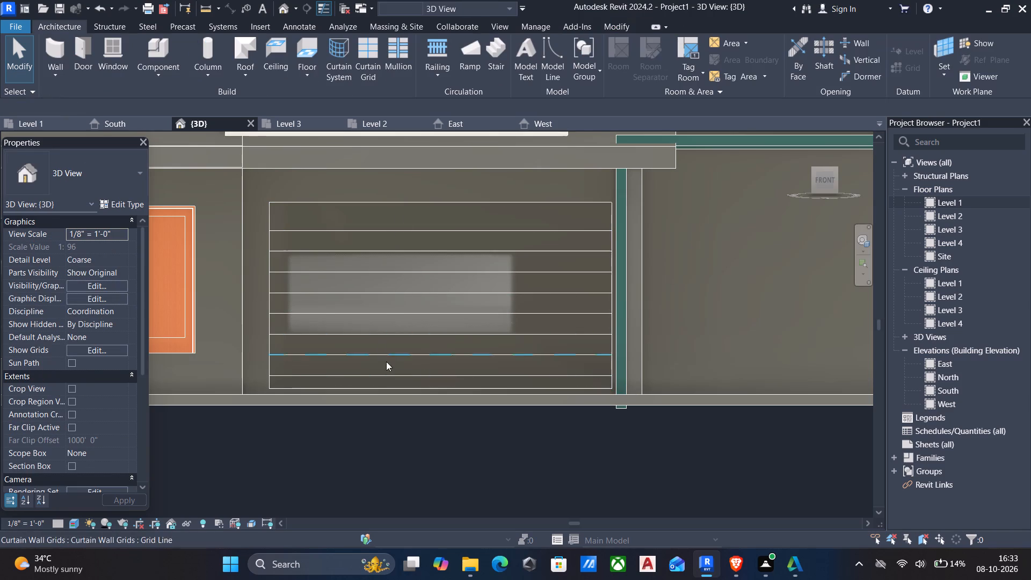
# Raise the bottom edge of the curtain wall slightly, leaving a wider strip of wall above the floor slab.
pyautogui.click(330, 386)
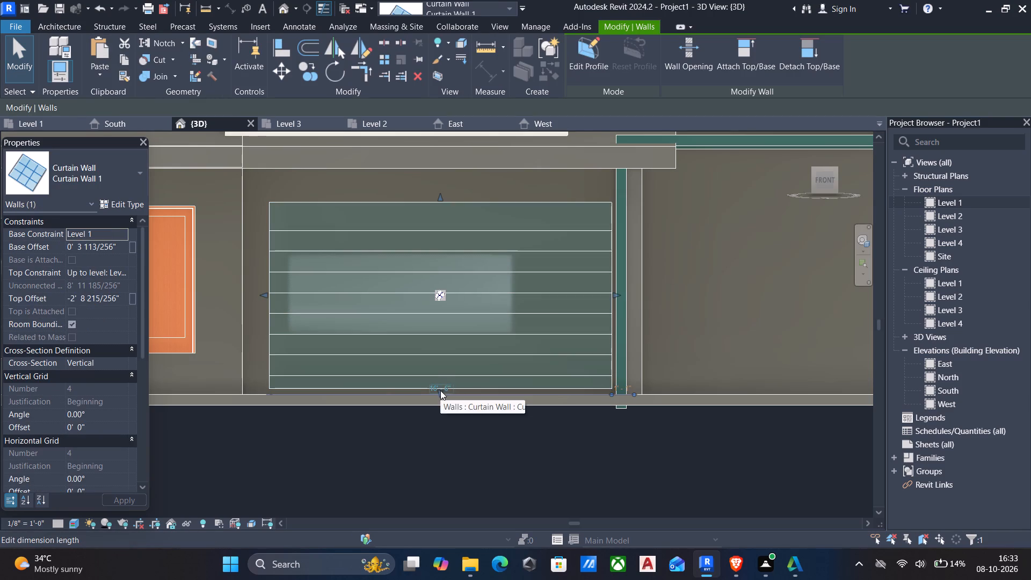
pyautogui.moveTo(440, 390); pyautogui.dragTo(441, 376)
pyautogui.press('Escape')
pyautogui.scroll(5, 437, 393)
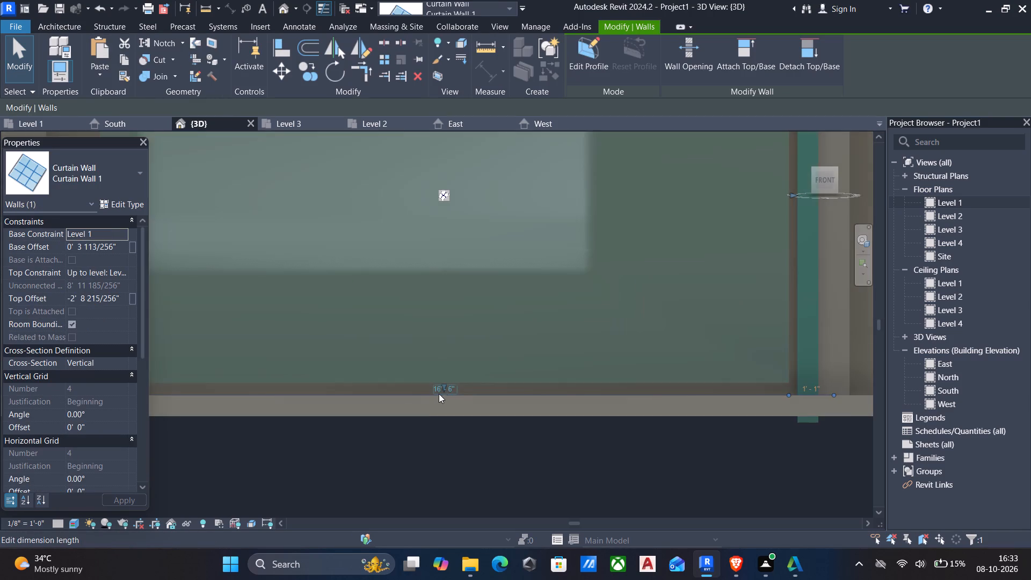
pyautogui.scroll(9, 445, 388)
pyautogui.moveTo(442, 378); pyautogui.dragTo(436, 352)
pyautogui.scroll(-5, 436, 352)
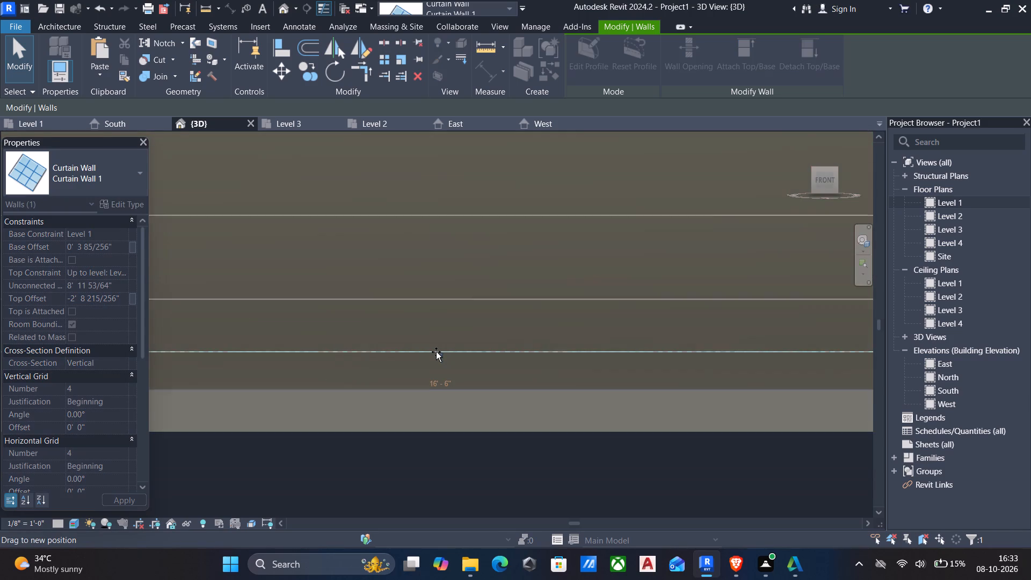
pyautogui.moveTo(436, 352); pyautogui.dragTo(437, 337)
pyautogui.scroll(-4, 436, 352)
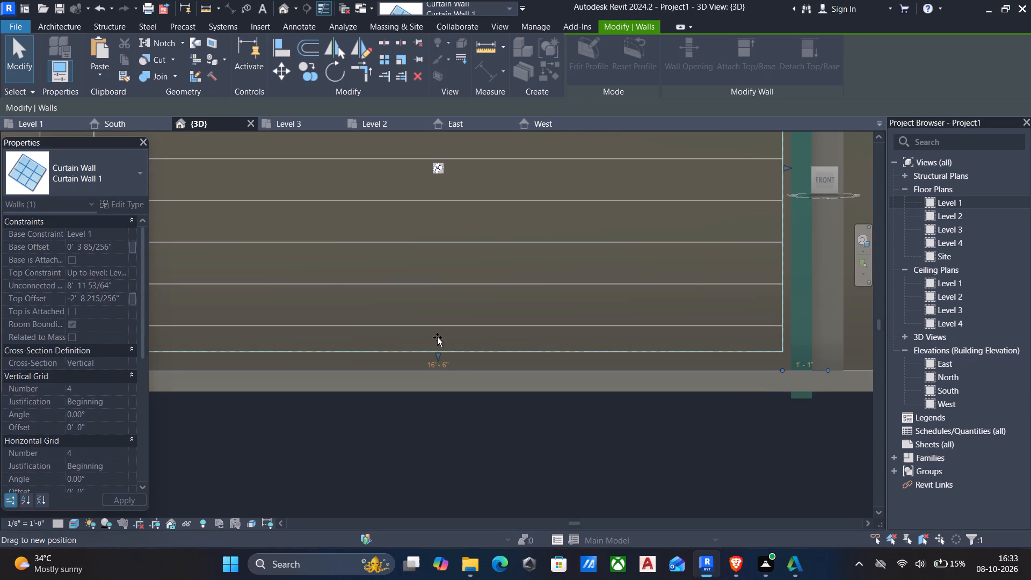
pyautogui.moveTo(437, 337); pyautogui.dragTo(437, 337)
pyautogui.press('Escape')
# Delete the lowest horizontal grid line of the curtain wall window.
pyautogui.click(444, 306)
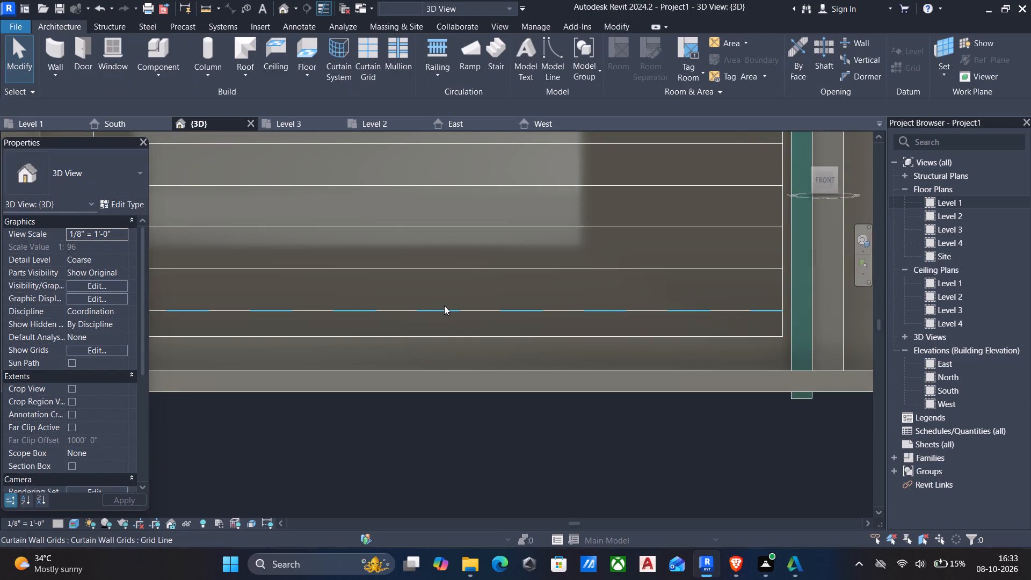
pyautogui.press('Delete')
# Change the visual style of the 3D view to Shaded.
pyautogui.scroll(-6, 444, 306)
pyautogui.moveTo(444, 306); pyautogui.dragTo(439, 354, button='middle')
pyautogui.scroll(1, 439, 354)
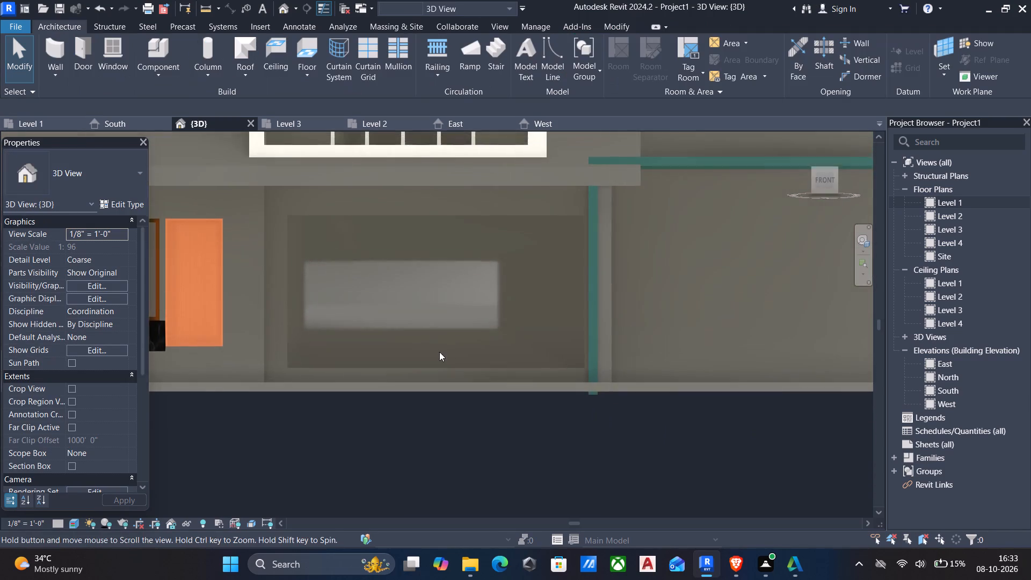
pyautogui.scroll(5, 439, 352)
pyautogui.scroll(-9, 399, 230)
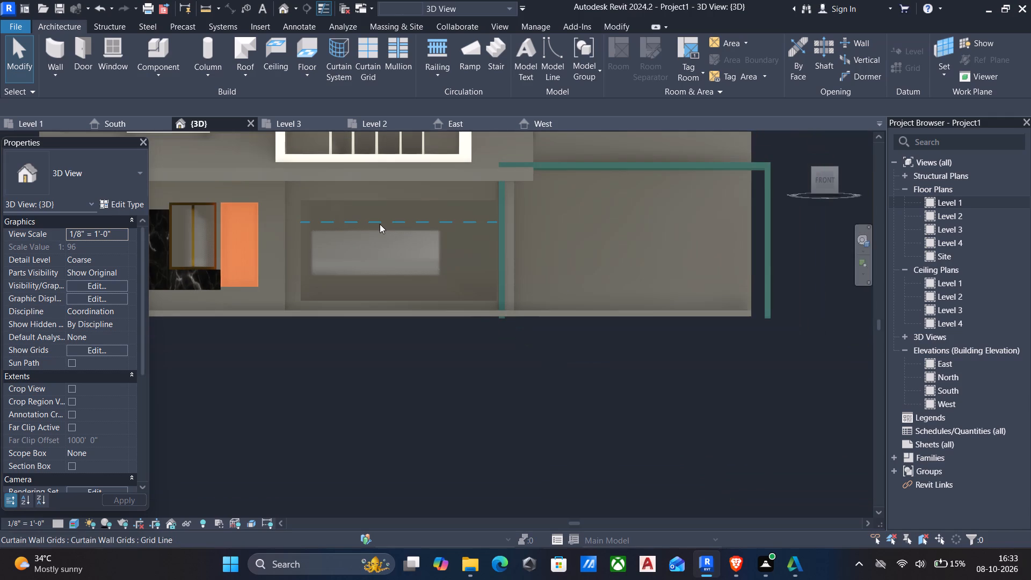
pyautogui.scroll(-1, 375, 215)
pyautogui.keyDown('shift'); pyautogui.moveTo(375, 215); pyautogui.dragTo(377, 272, button='middle'); pyautogui.keyUp('shift')
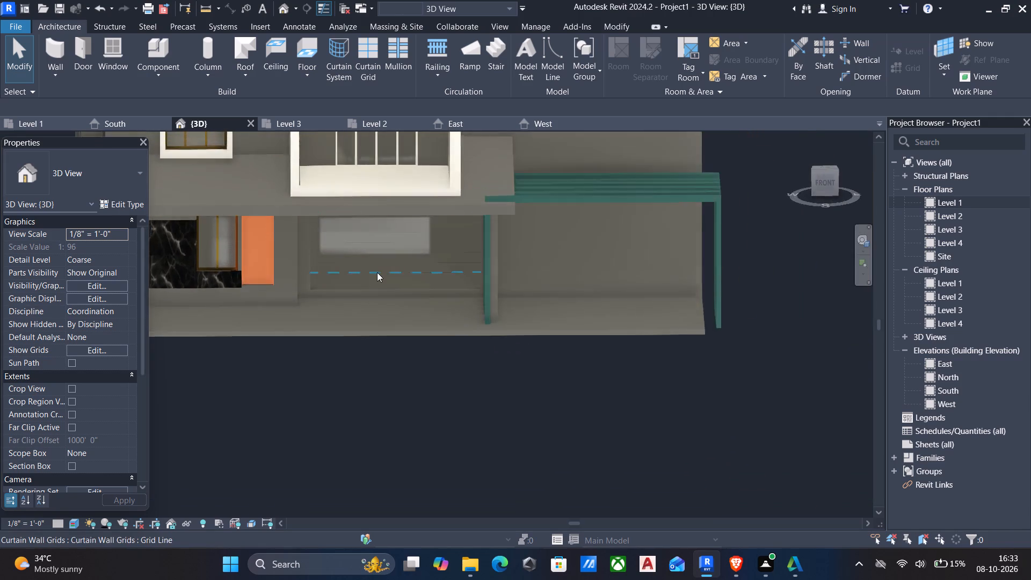
pyautogui.scroll(5, 377, 272)
pyautogui.press('Escape')
pyautogui.scroll(-5, 331, 254)
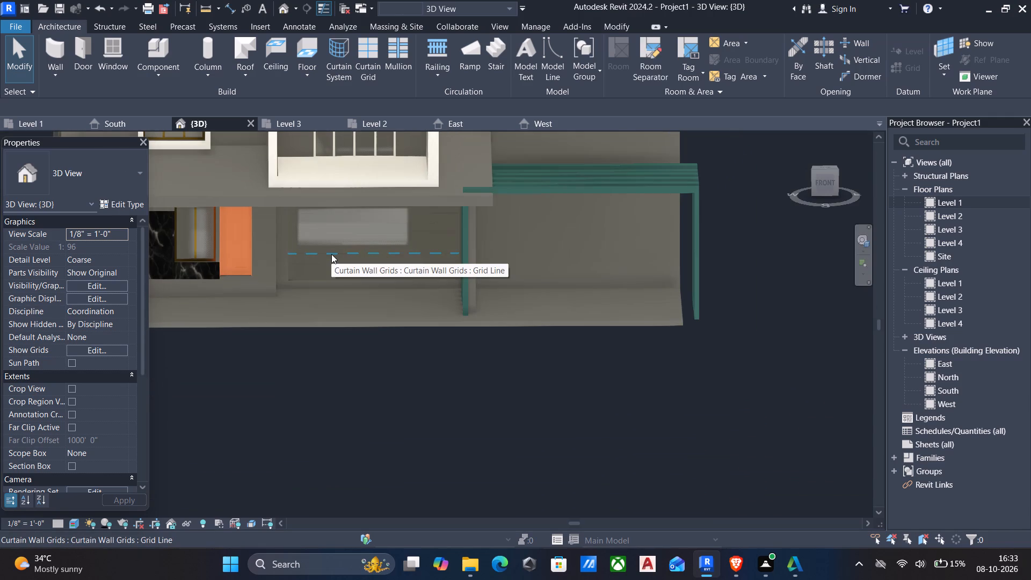
pyautogui.click(75, 519)
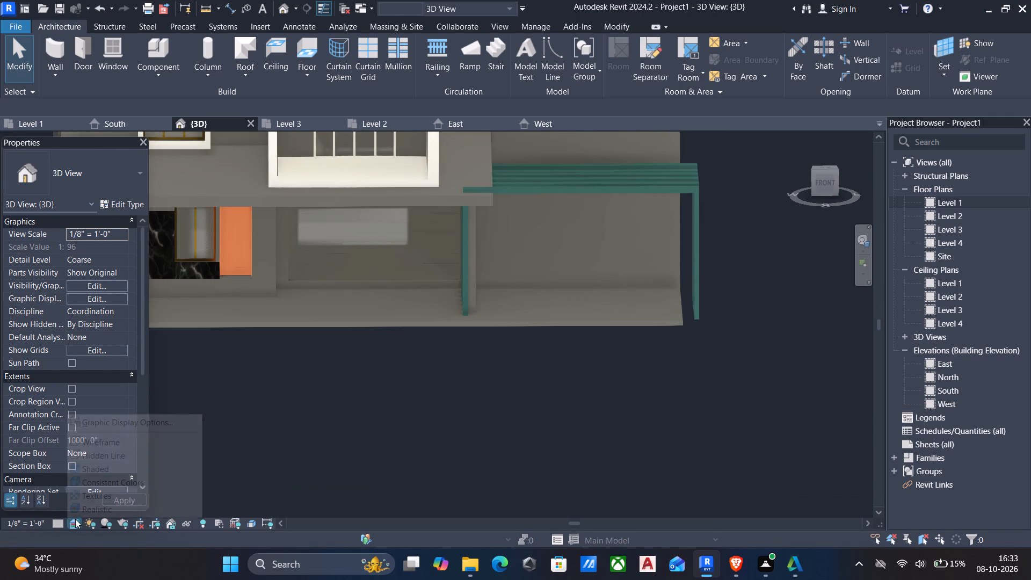
pyautogui.click(100, 464)
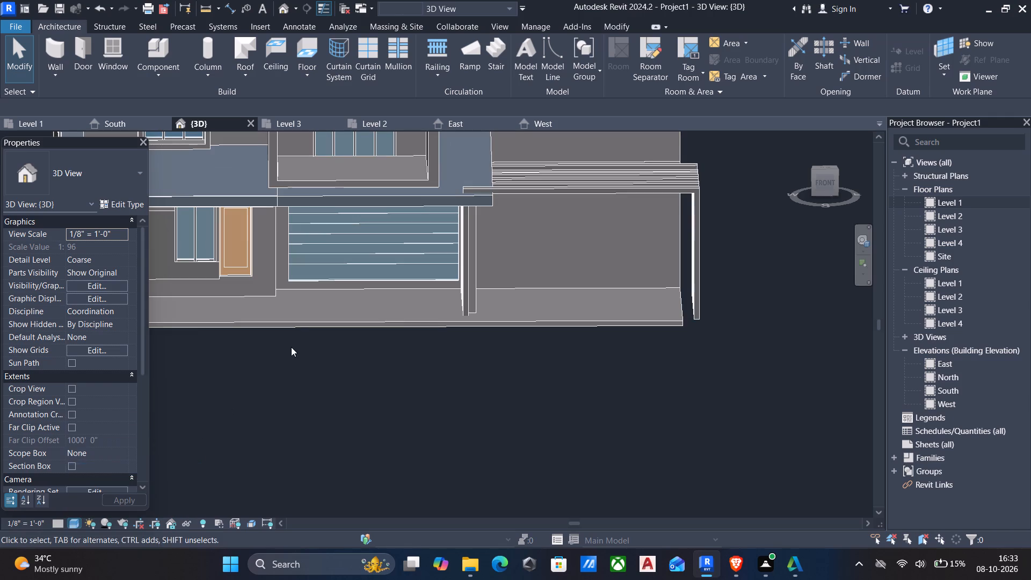
# Add three vertical curtain grid lines: one near the window's left edge, one a third across the remaining width, one midway through the rest.
pyautogui.scroll(-4, 314, 294)
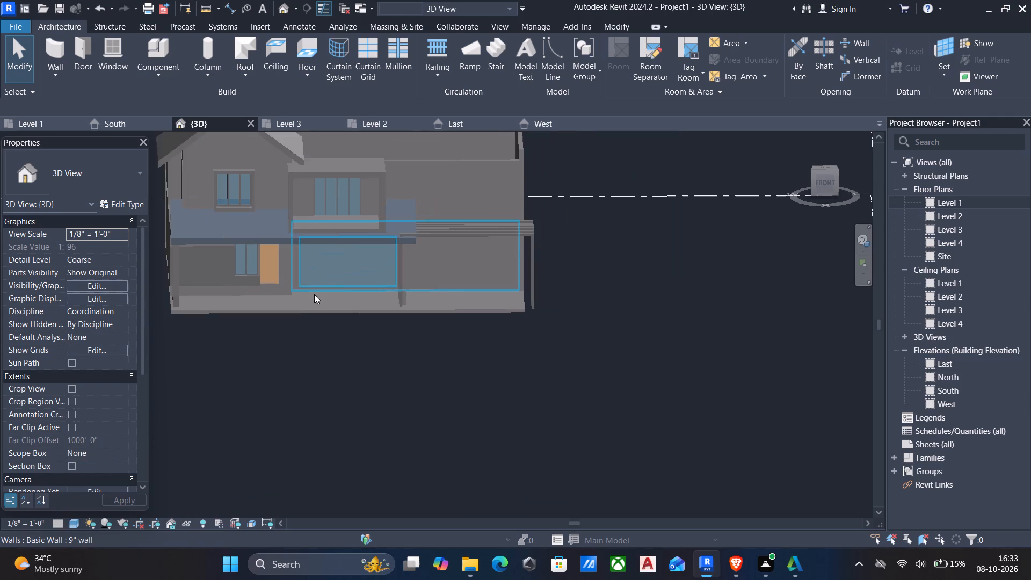
pyautogui.scroll(4, 345, 247)
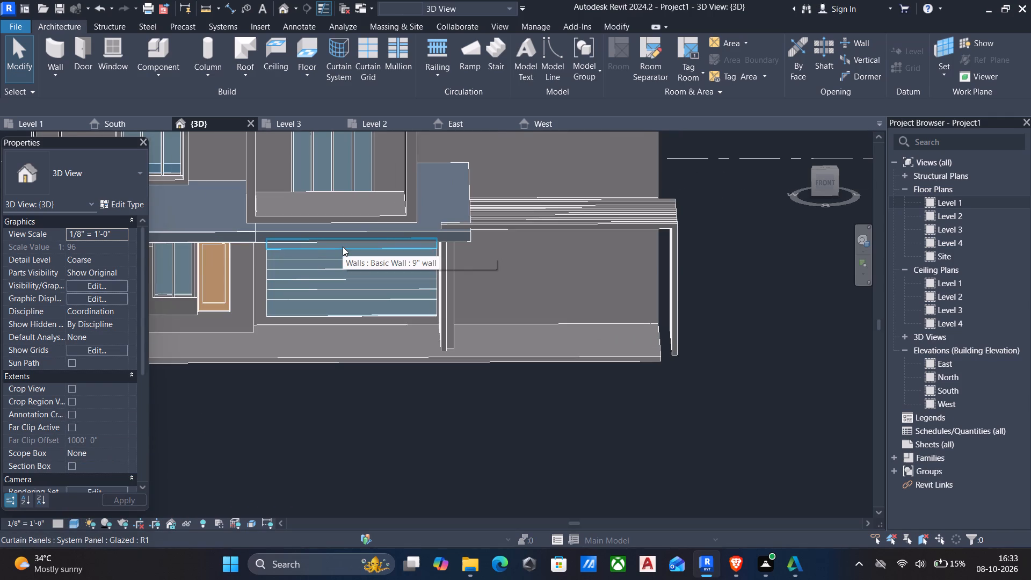
pyautogui.scroll(-1, 343, 247)
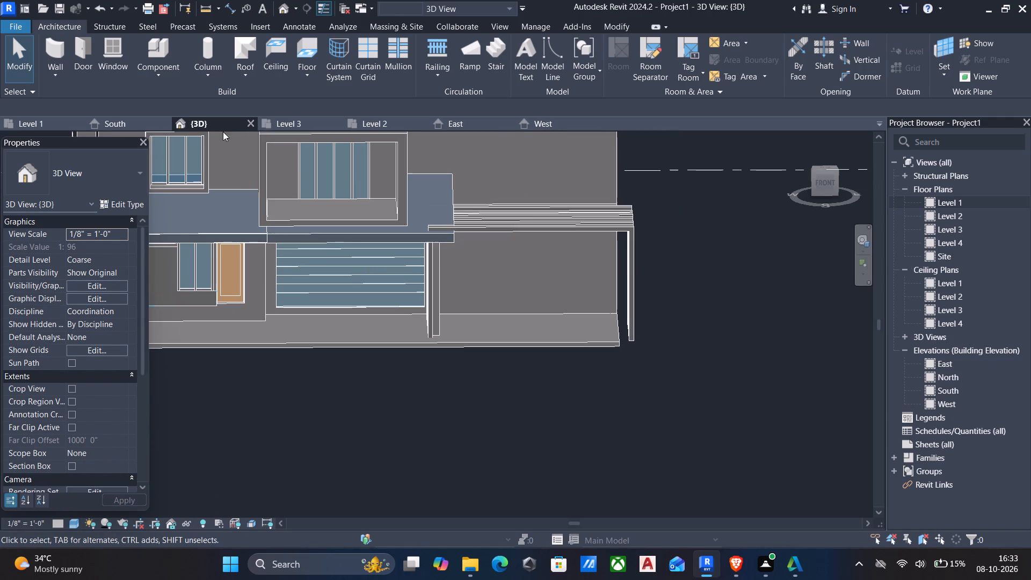
pyautogui.click(368, 50)
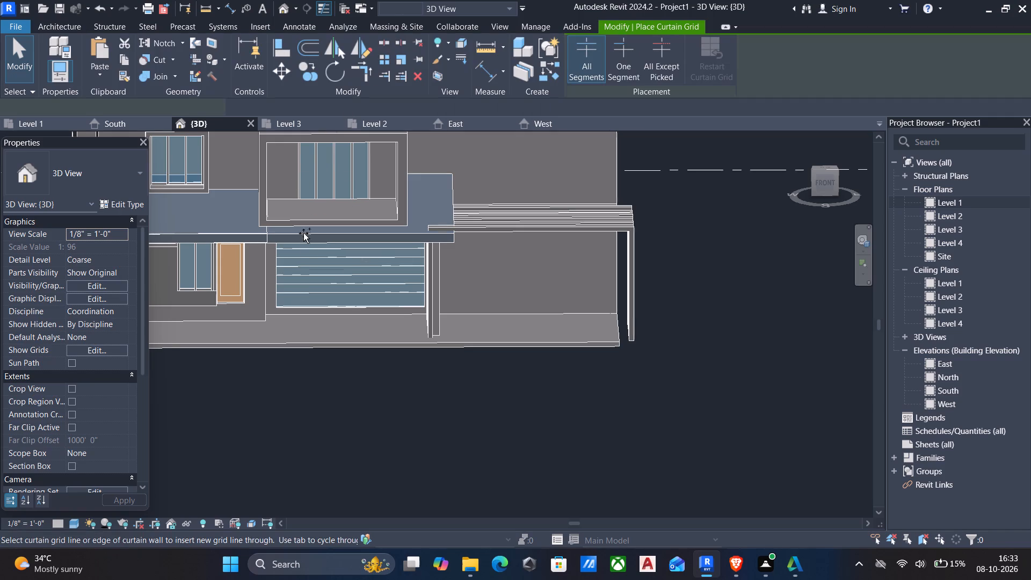
pyautogui.keyDown('shift'); pyautogui.moveTo(299, 224); pyautogui.dragTo(298, 190, button='middle'); pyautogui.keyUp('shift')
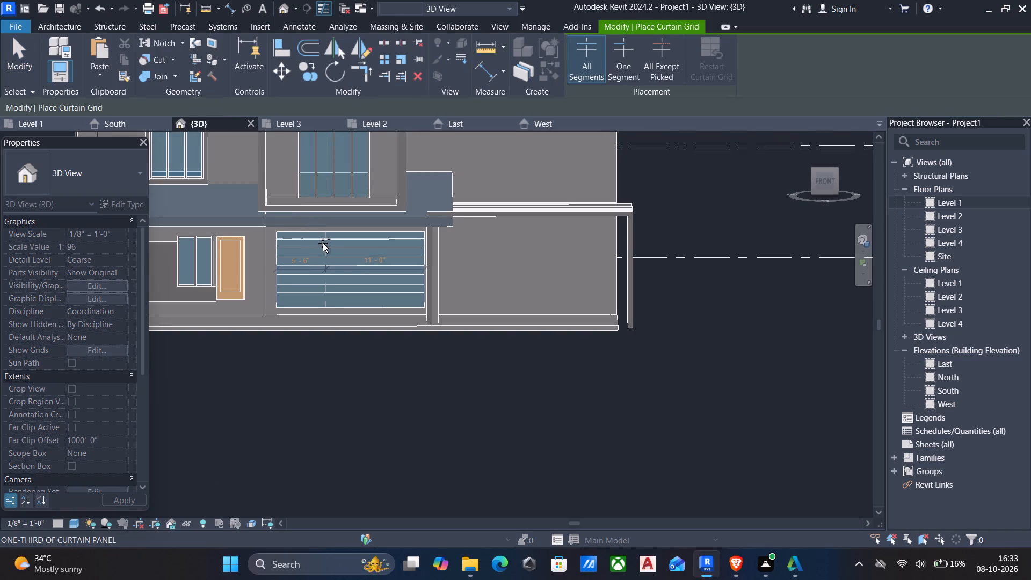
pyautogui.click(297, 242)
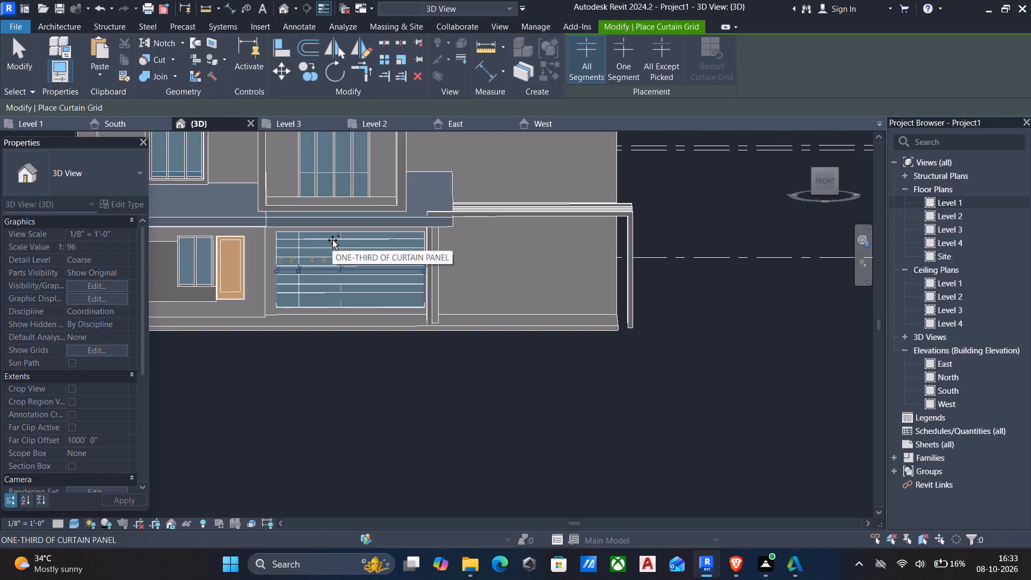
pyautogui.click(332, 240)
pyautogui.click(384, 236)
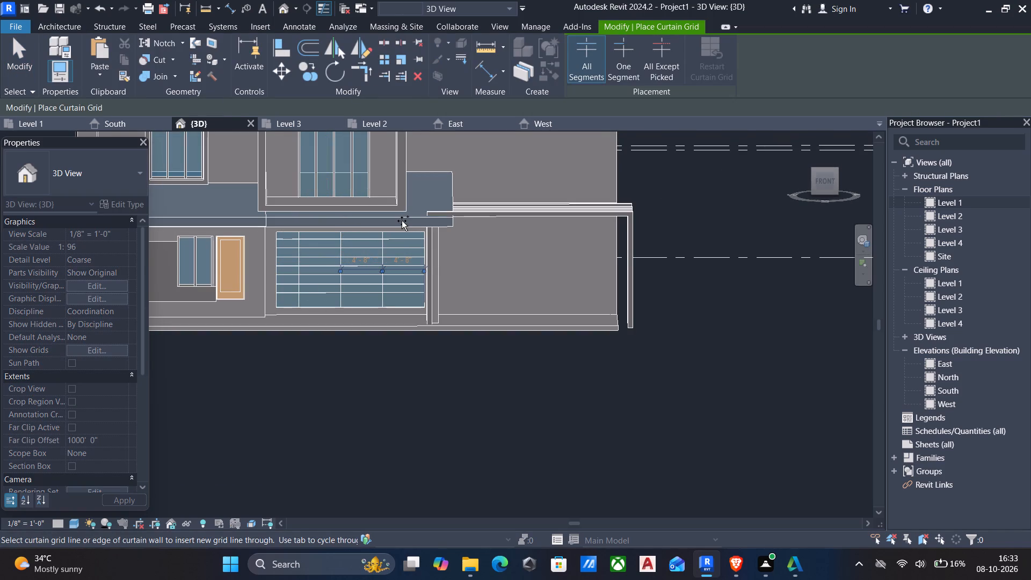
pyautogui.press('Escape')
# Place 1" Square rectangular mullions on all grid lines of the ground-floor curtain wall window.
pyautogui.click(60, 24)
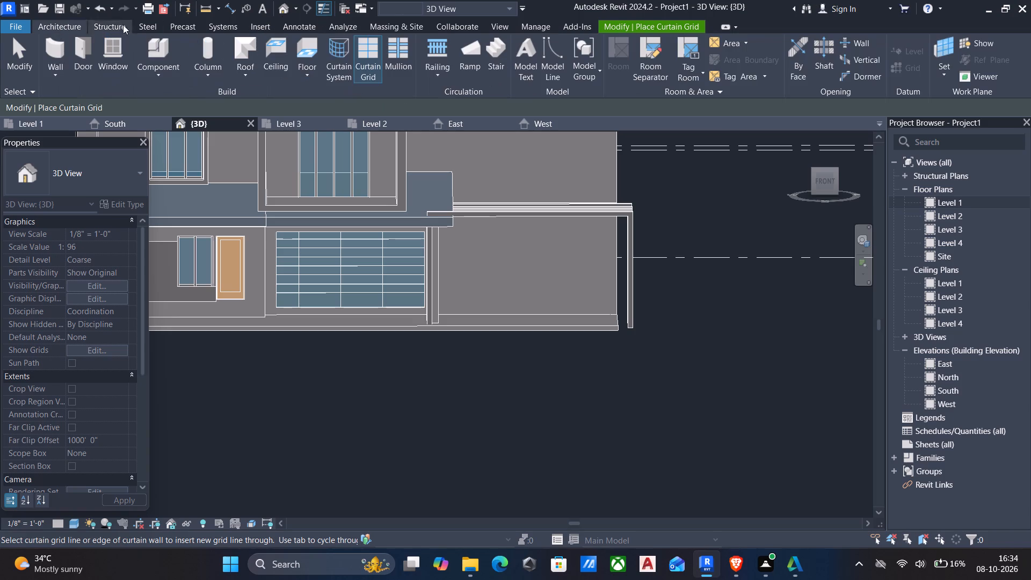
pyautogui.click(394, 42)
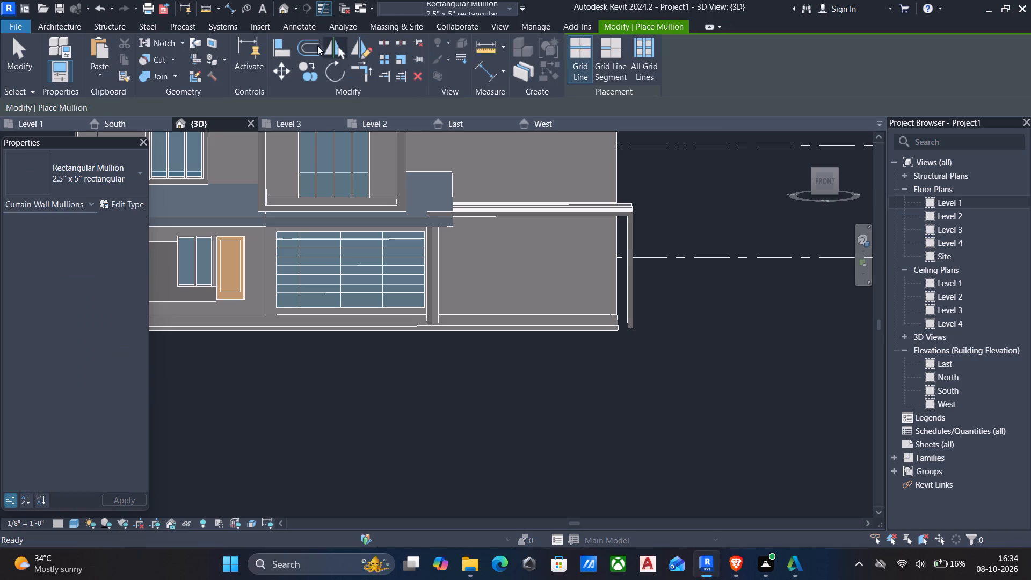
pyautogui.click(94, 164)
pyautogui.click(46, 336)
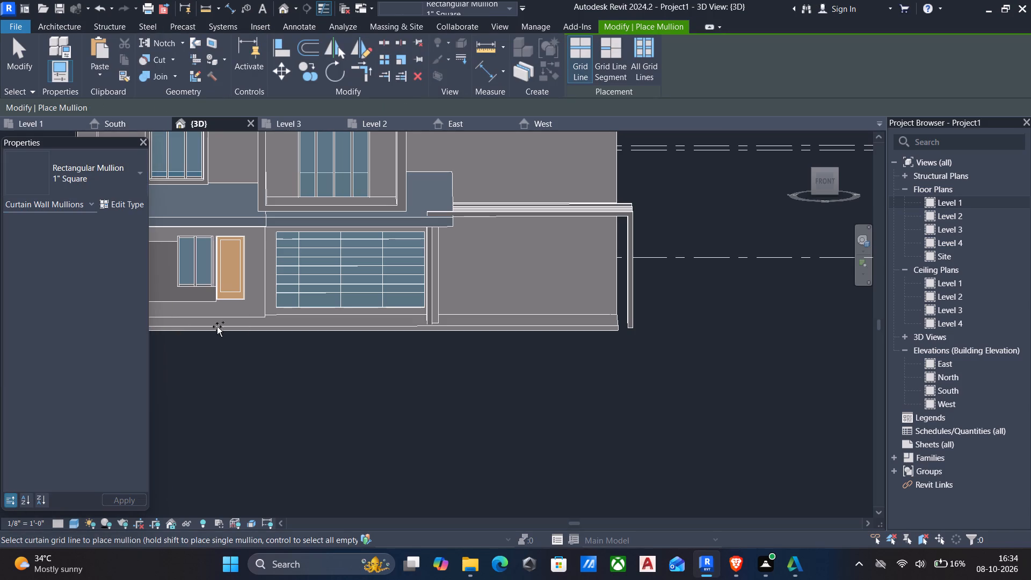
pyautogui.click(642, 48)
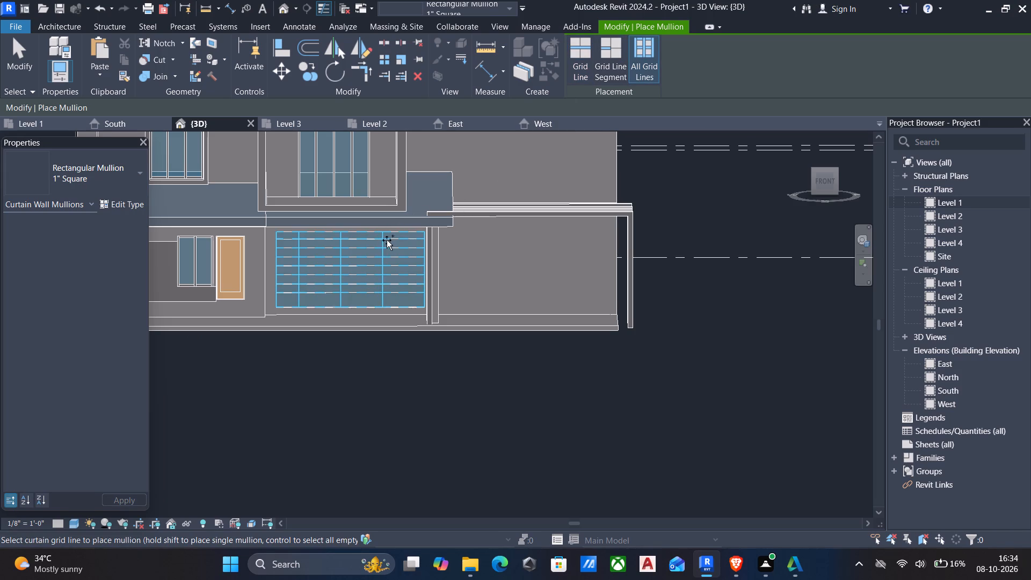
pyautogui.click(383, 238)
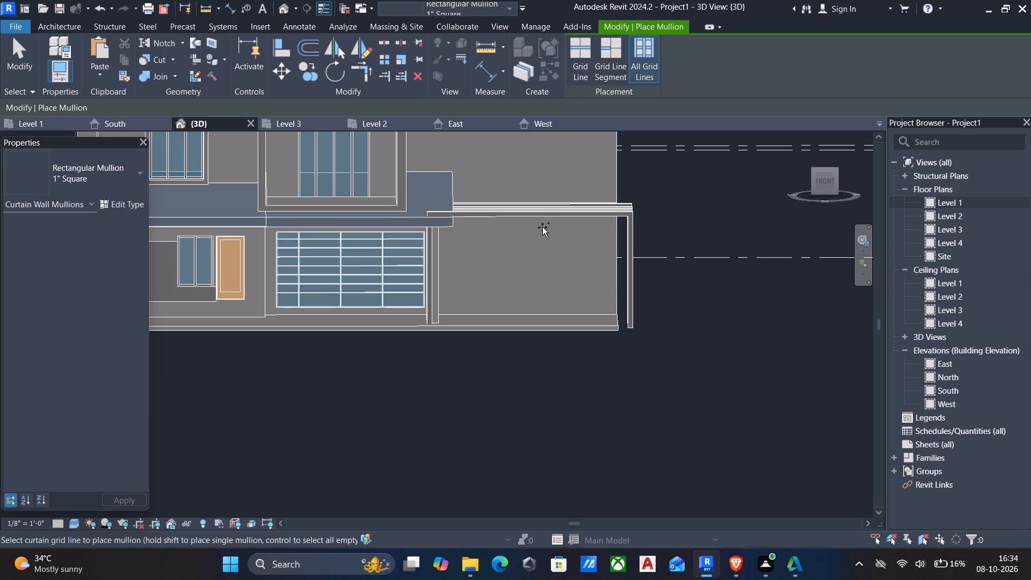
pyautogui.press('Escape')
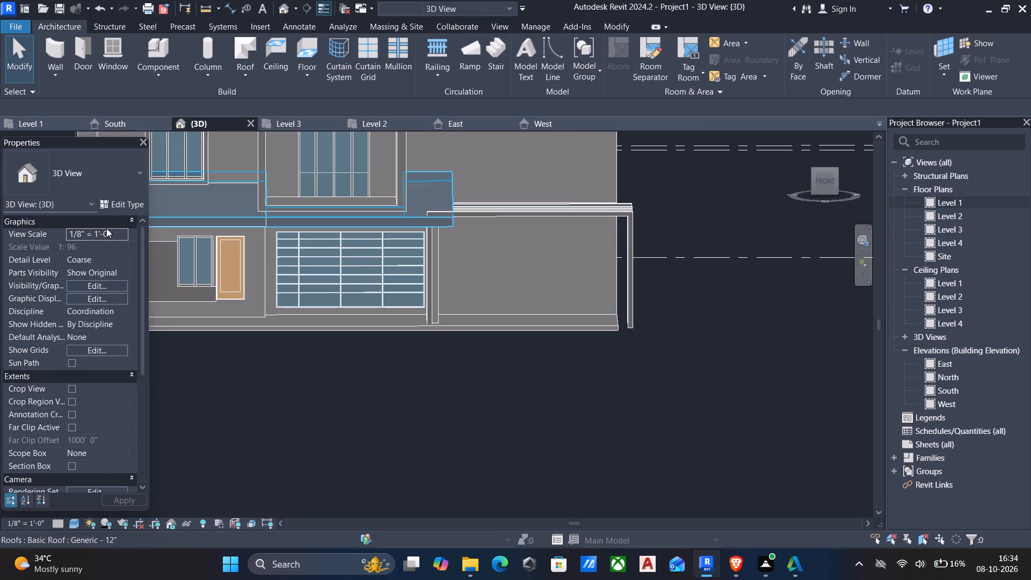
# Assign the "mulions" material to the 1" Square rectangular mullion type.
pyautogui.click(403, 56)
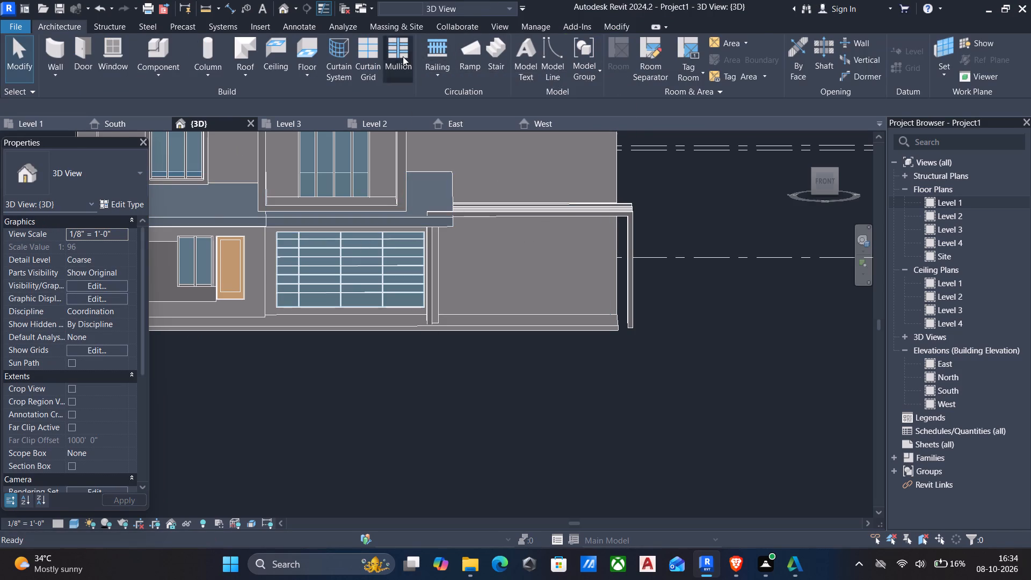
pyautogui.click(118, 205)
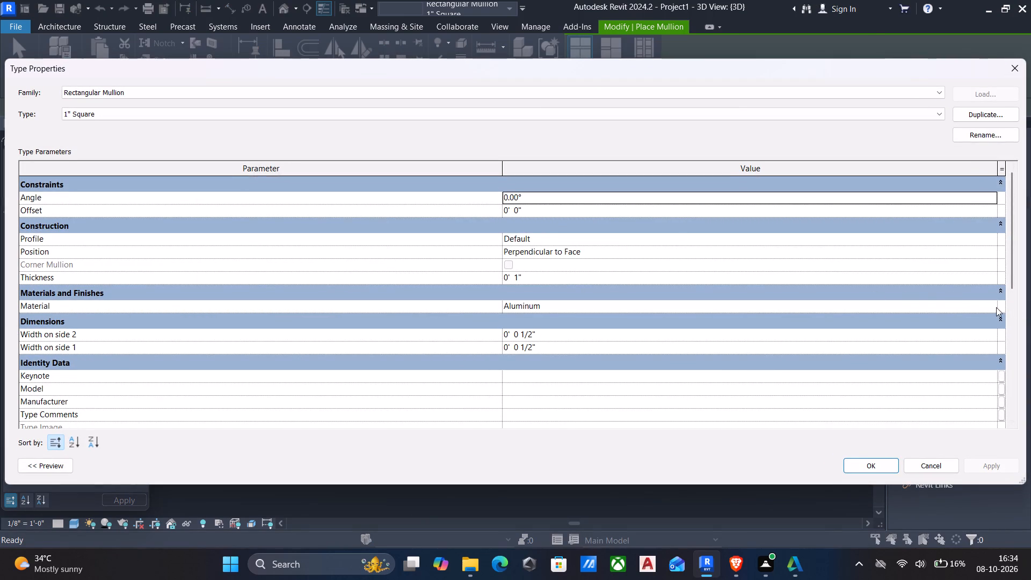
pyautogui.click(992, 307)
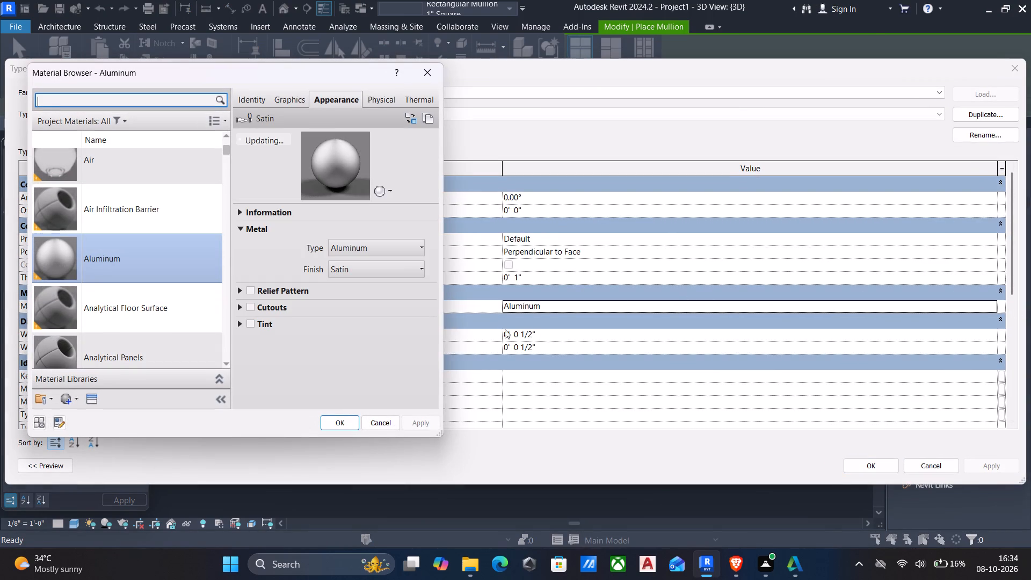
pyautogui.click(178, 98)
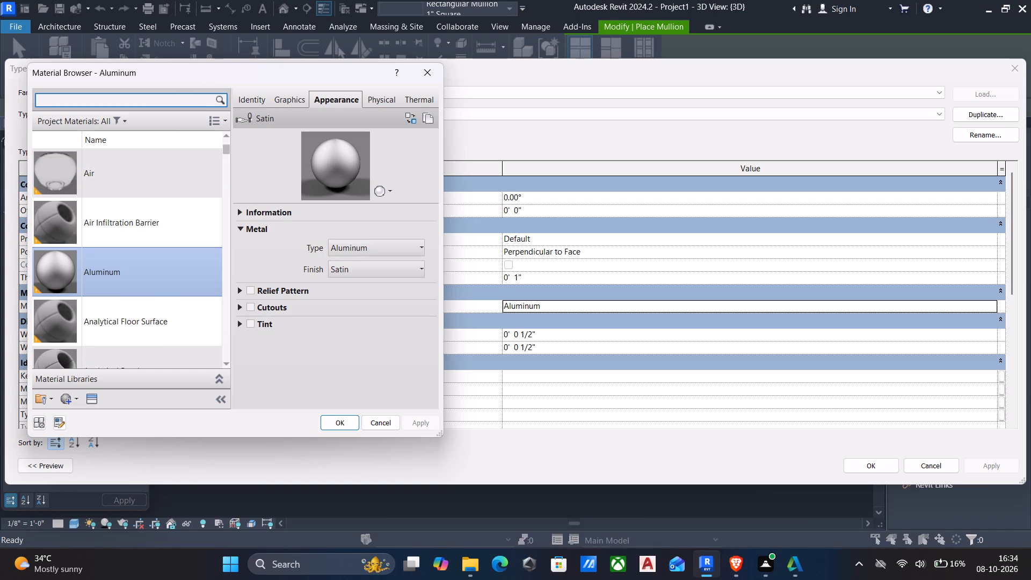
pyautogui.write('mul')
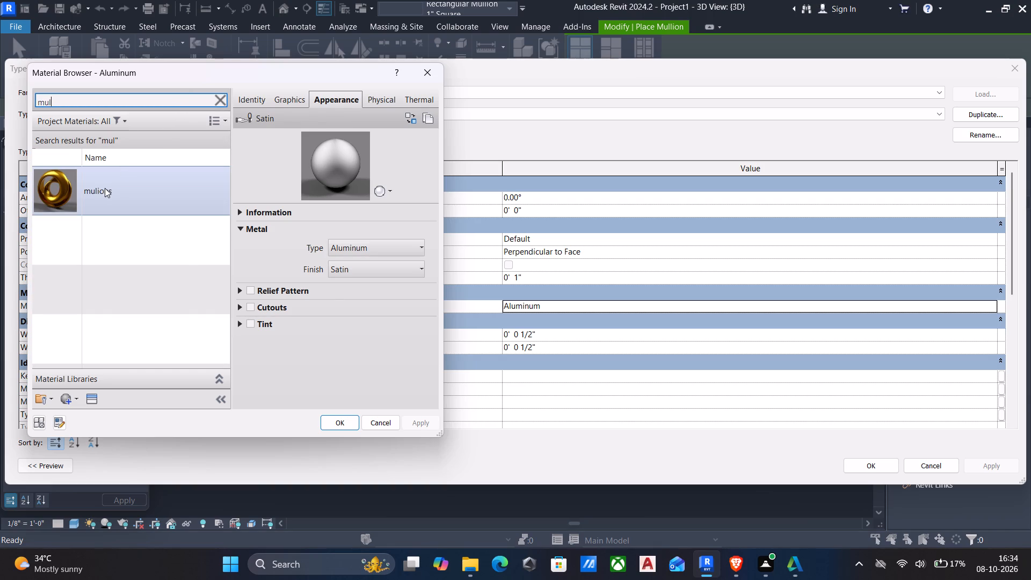
pyautogui.click(105, 189)
pyautogui.click(330, 416)
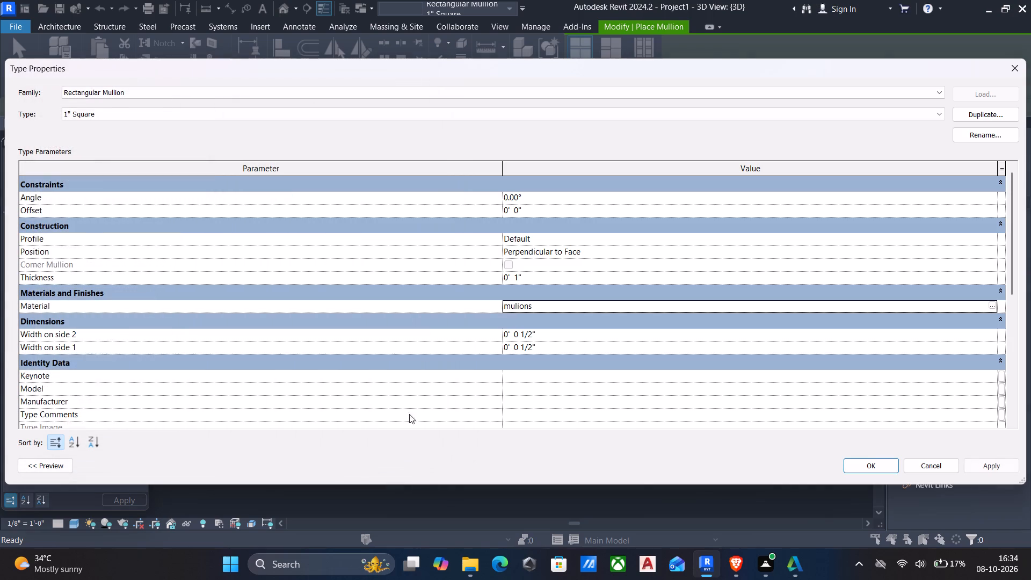
pyautogui.click(999, 466)
pyautogui.click(864, 463)
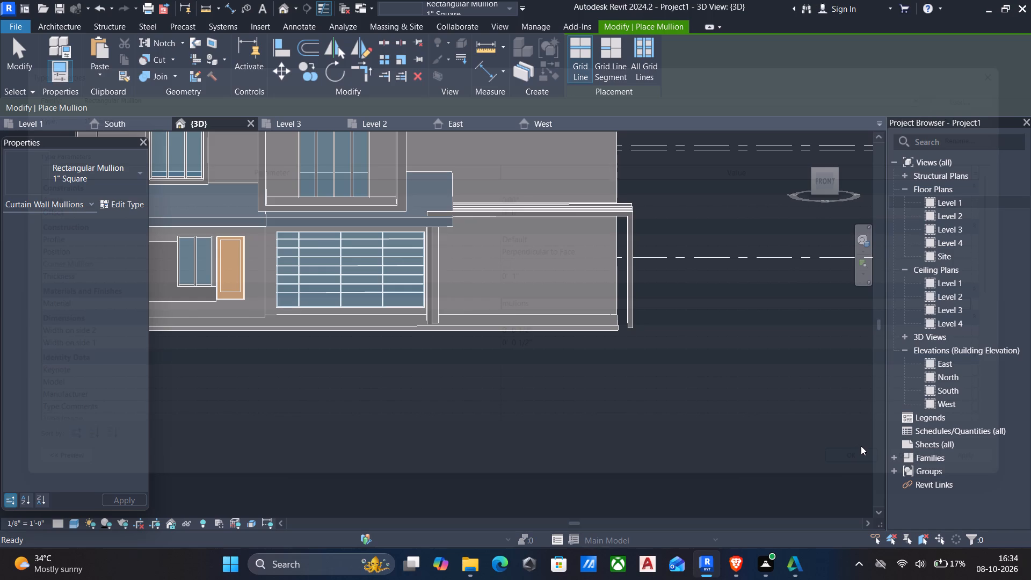
pyautogui.press('Escape')
# Change the visual style of the 3D view to Realistic and inspect the ground-floor curtain wall window's mullions.
pyautogui.scroll(-7, 869, 446)
pyautogui.keyDown('shift'); pyautogui.scroll(2, 911, 432); pyautogui.keyUp('shift')
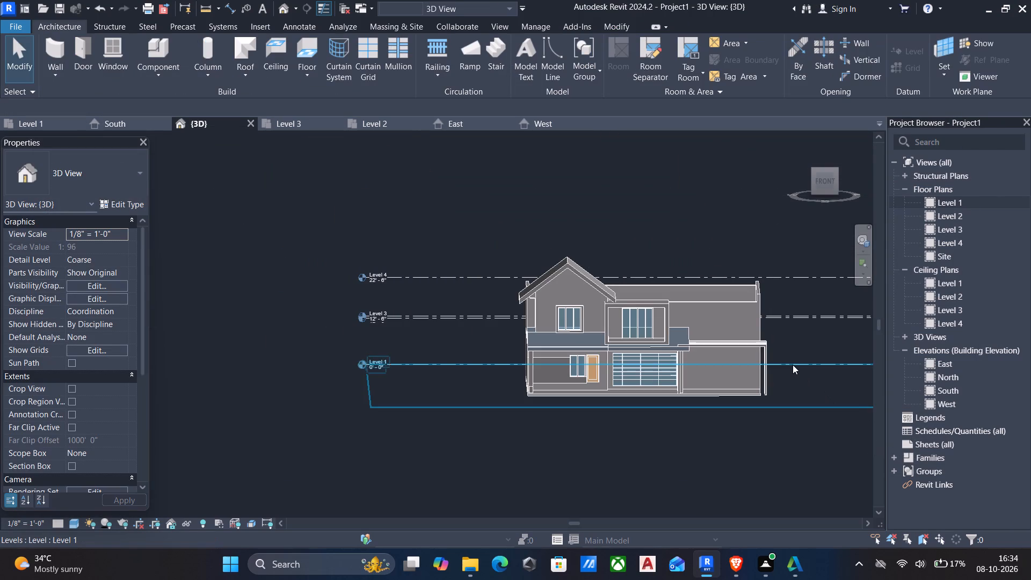
pyautogui.click(74, 523)
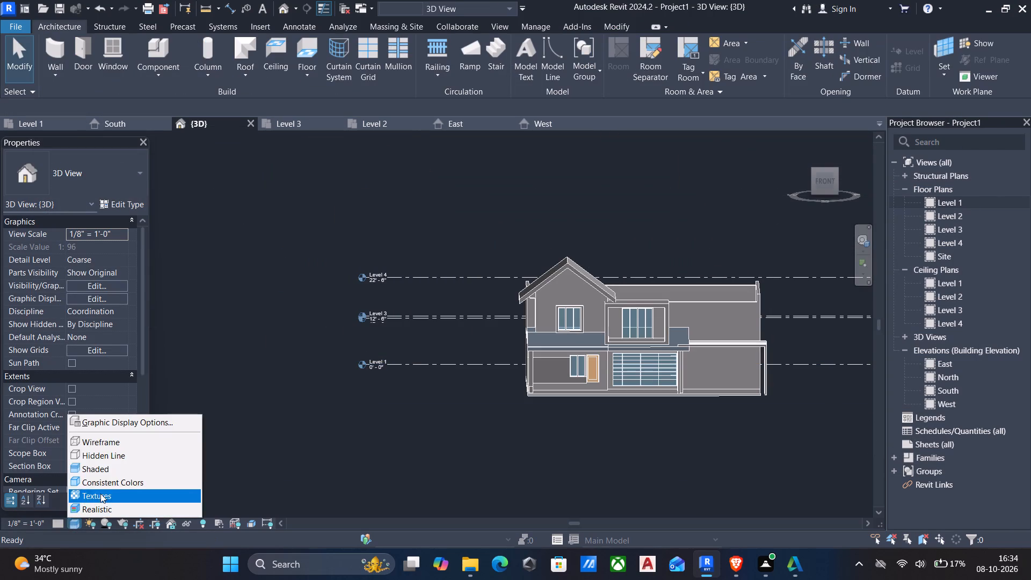
pyautogui.click(89, 508)
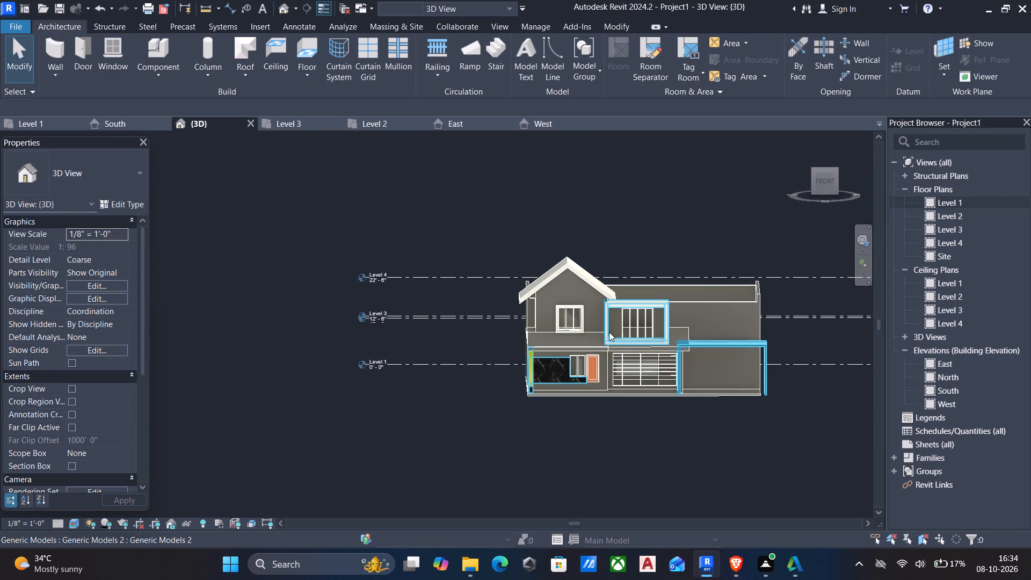
pyautogui.scroll(12, 670, 368)
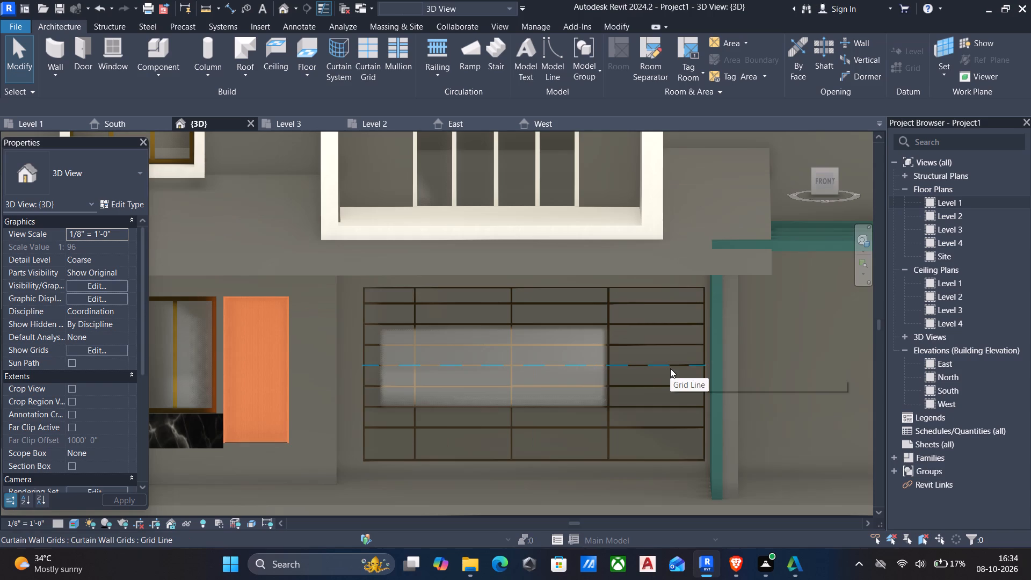
pyautogui.scroll(-7, 452, 349)
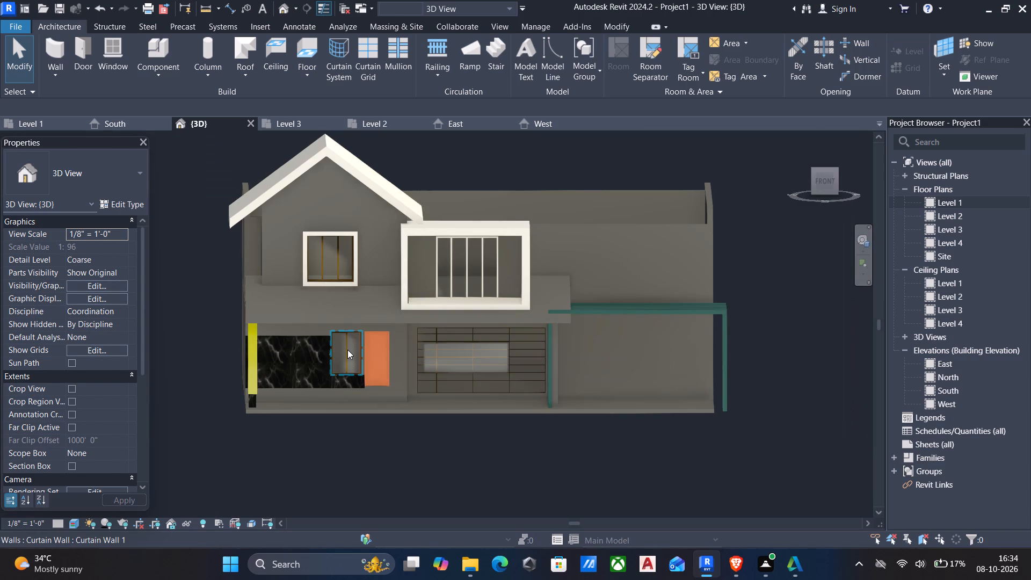
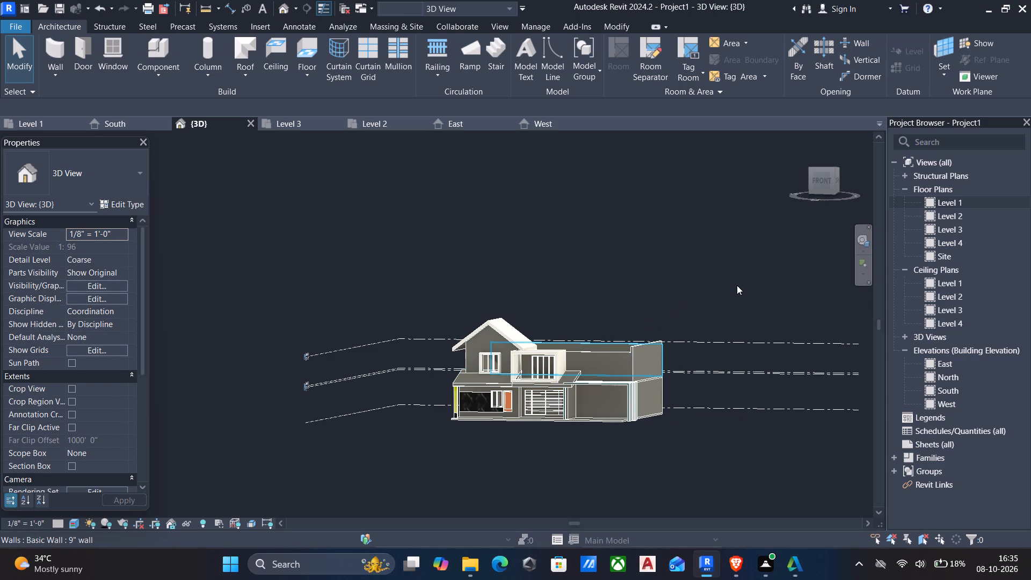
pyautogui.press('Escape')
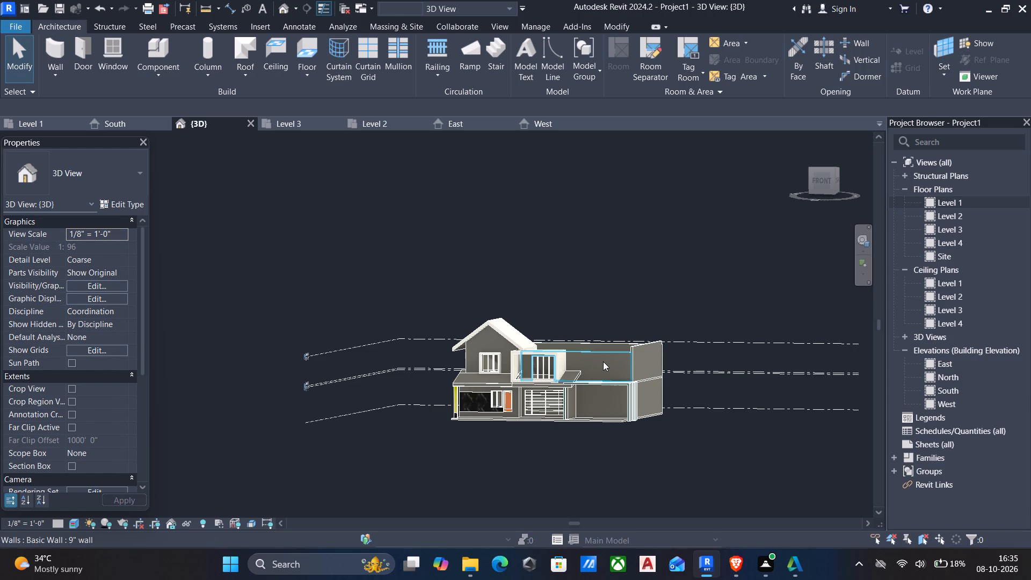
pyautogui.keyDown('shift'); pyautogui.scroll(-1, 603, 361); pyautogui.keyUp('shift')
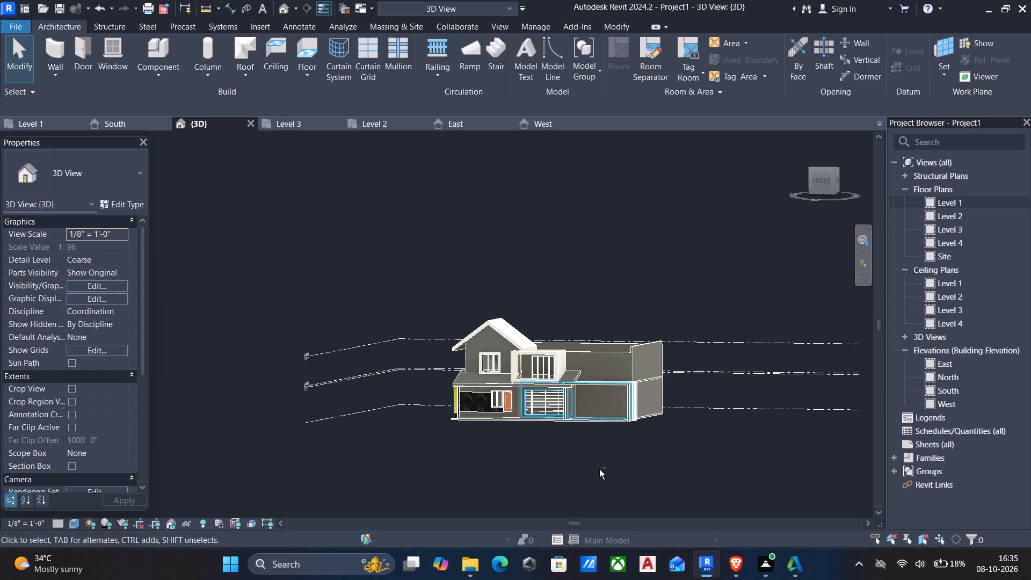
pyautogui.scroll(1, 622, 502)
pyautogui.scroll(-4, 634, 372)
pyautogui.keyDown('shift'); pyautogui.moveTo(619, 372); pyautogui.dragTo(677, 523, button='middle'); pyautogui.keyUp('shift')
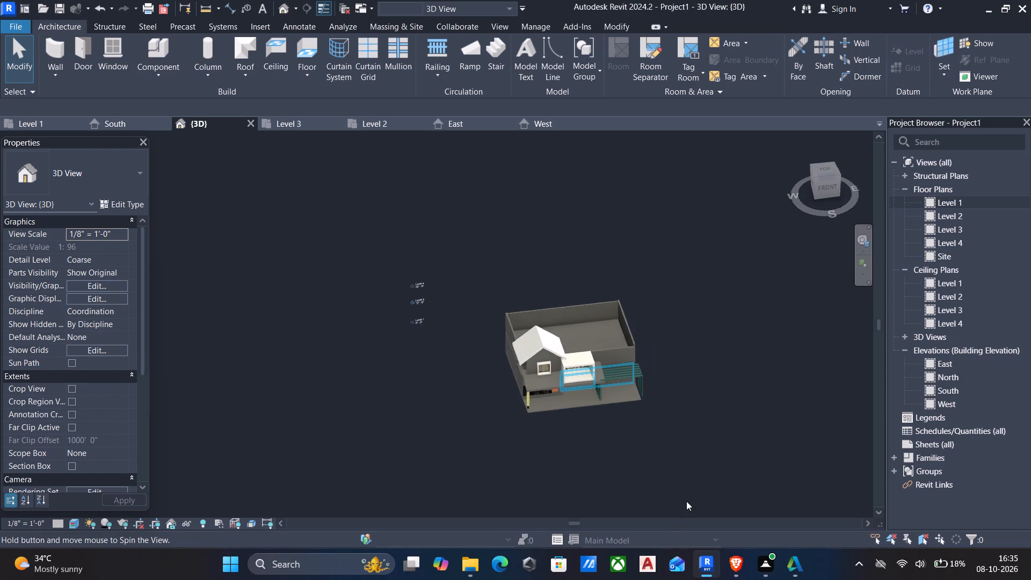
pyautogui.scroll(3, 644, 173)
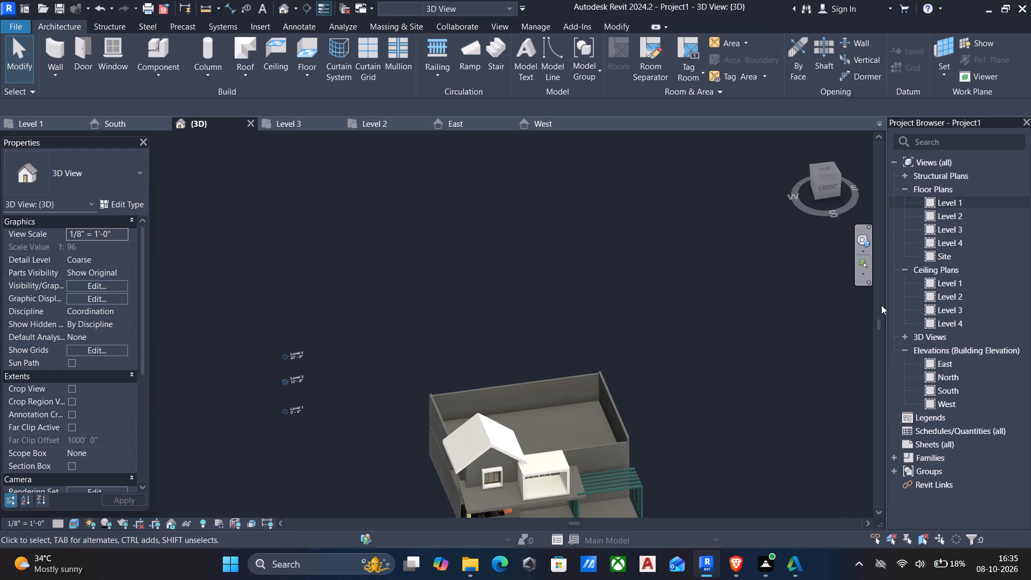
# On the Level 3 plan, draw two 9" walls enclosing a room about 17'-6" deep at the house's front-right corner.
pyautogui.doubleClick(957, 234)
pyautogui.scroll(-17, 667, 316)
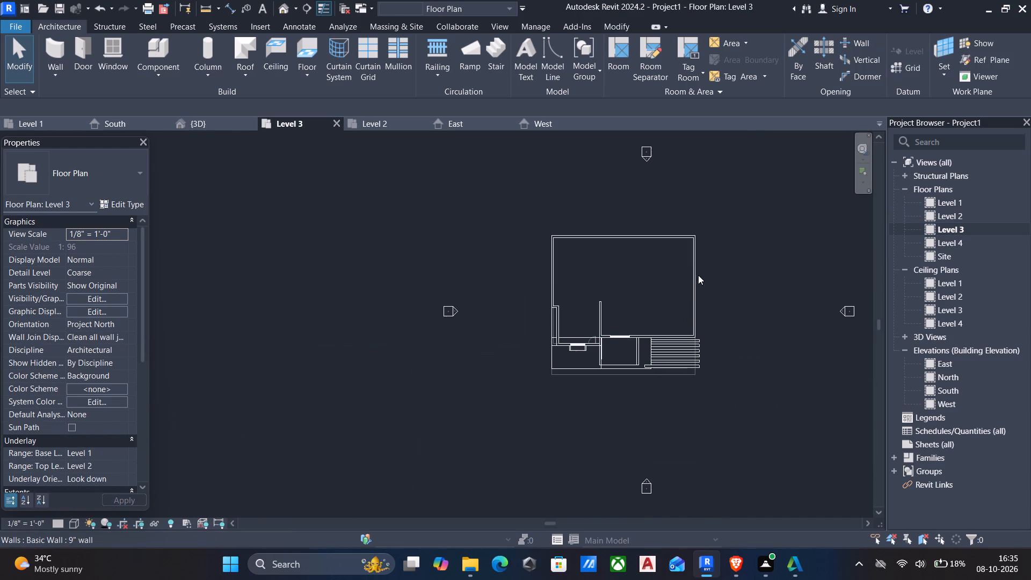
pyautogui.scroll(5, 720, 399)
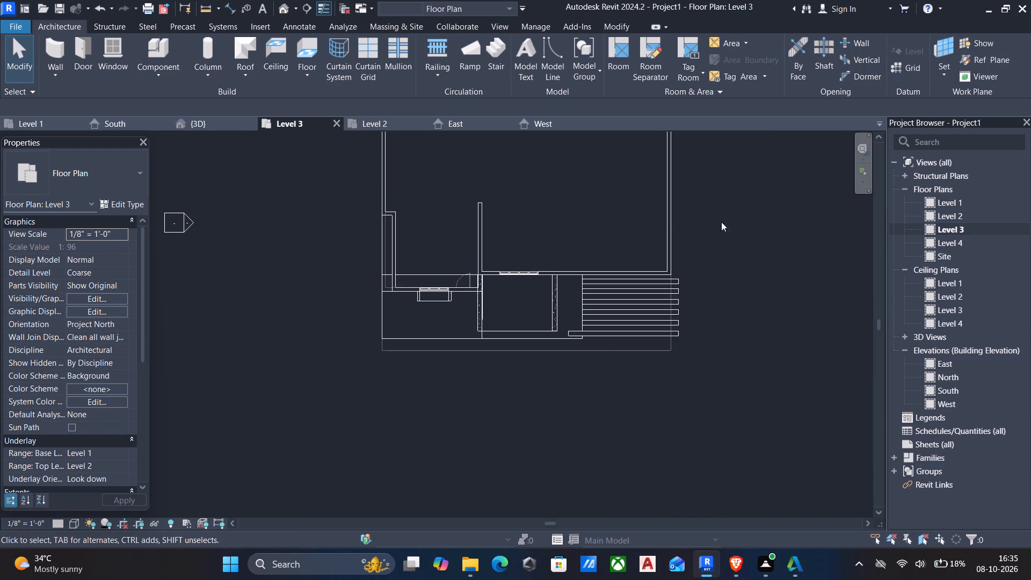
pyautogui.click(667, 213)
pyautogui.write('cs')
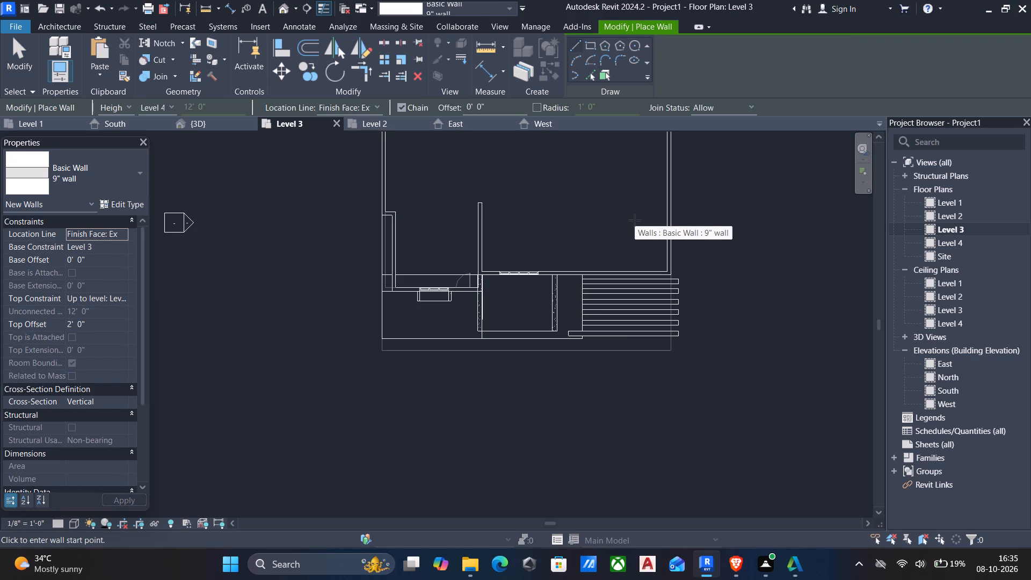
pyautogui.click(583, 269)
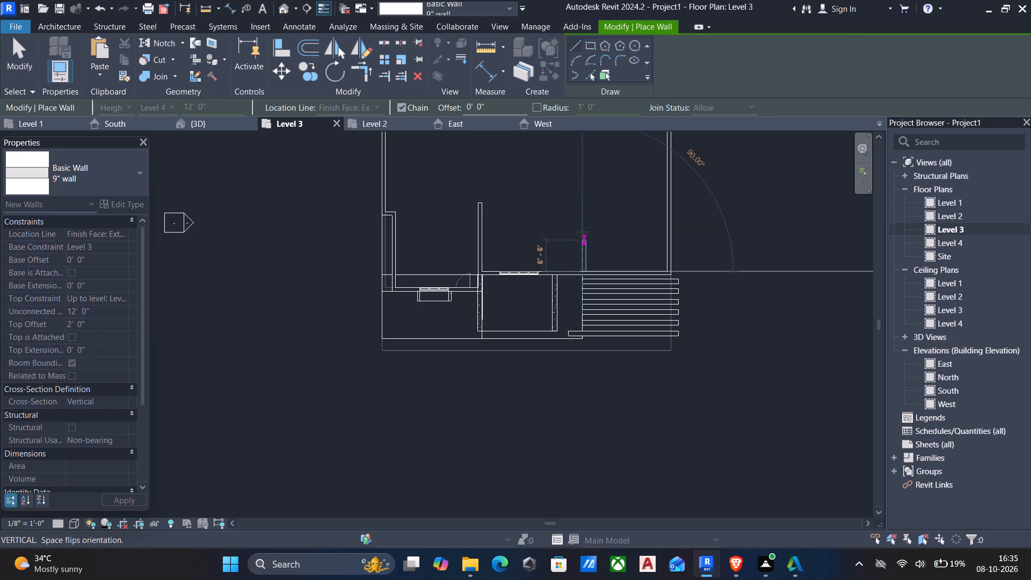
pyautogui.scroll(-3, 585, 198)
pyautogui.moveTo(585, 198); pyautogui.dragTo(590, 269, button='middle')
pyautogui.scroll(1, 590, 269)
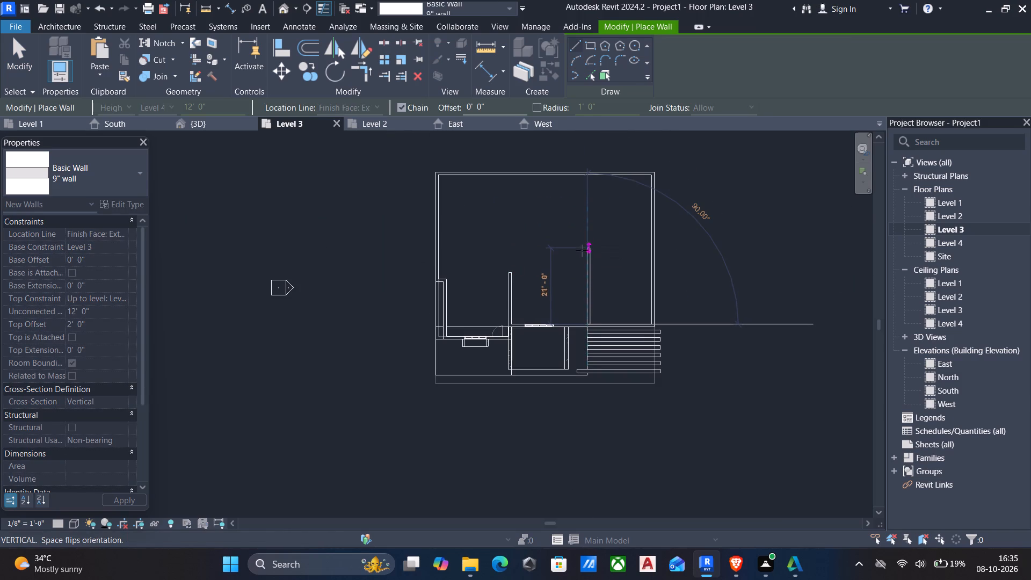
pyautogui.click(584, 260)
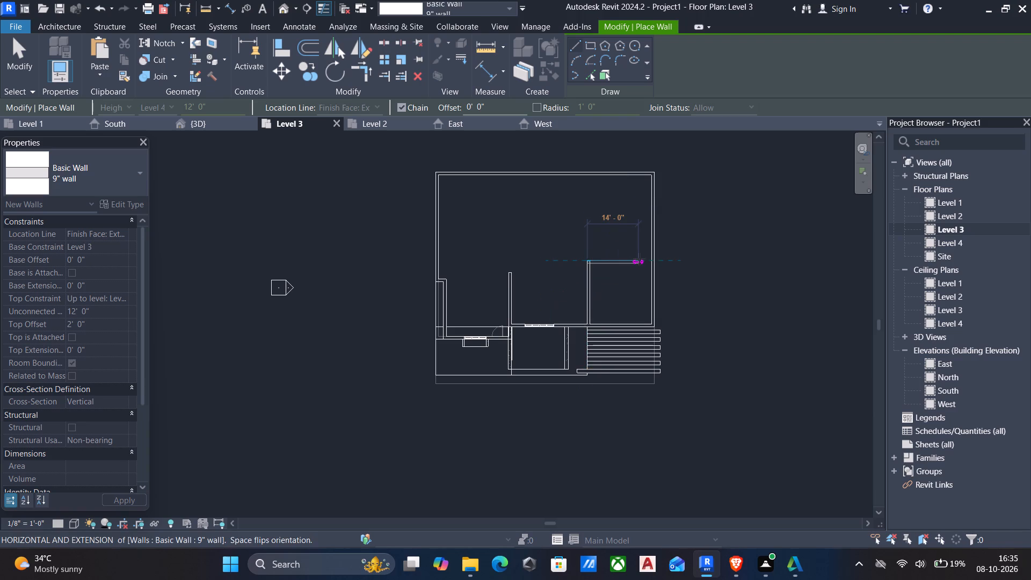
pyautogui.click(647, 258)
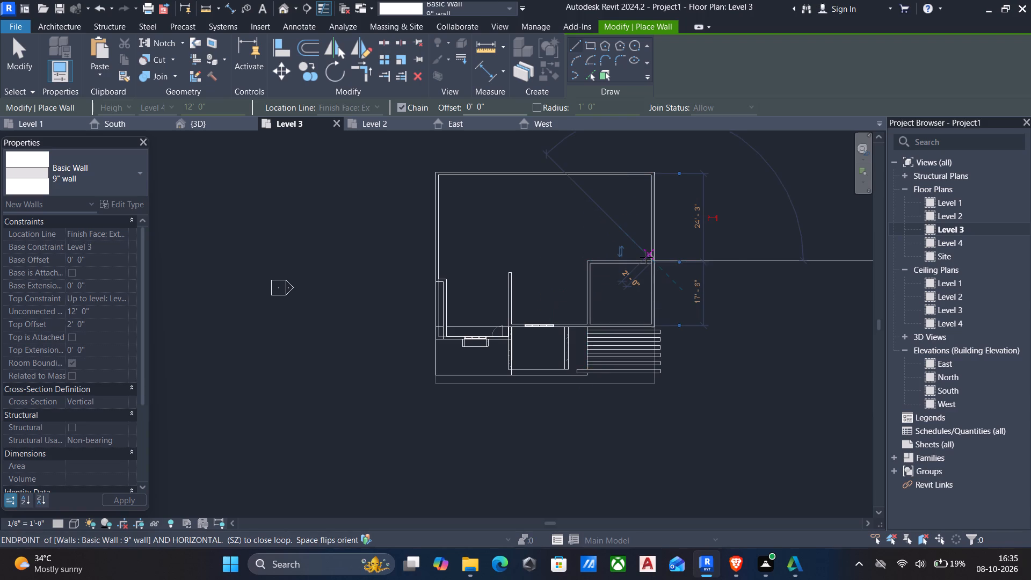
pyautogui.press('Escape')
pyautogui.press('Escape')
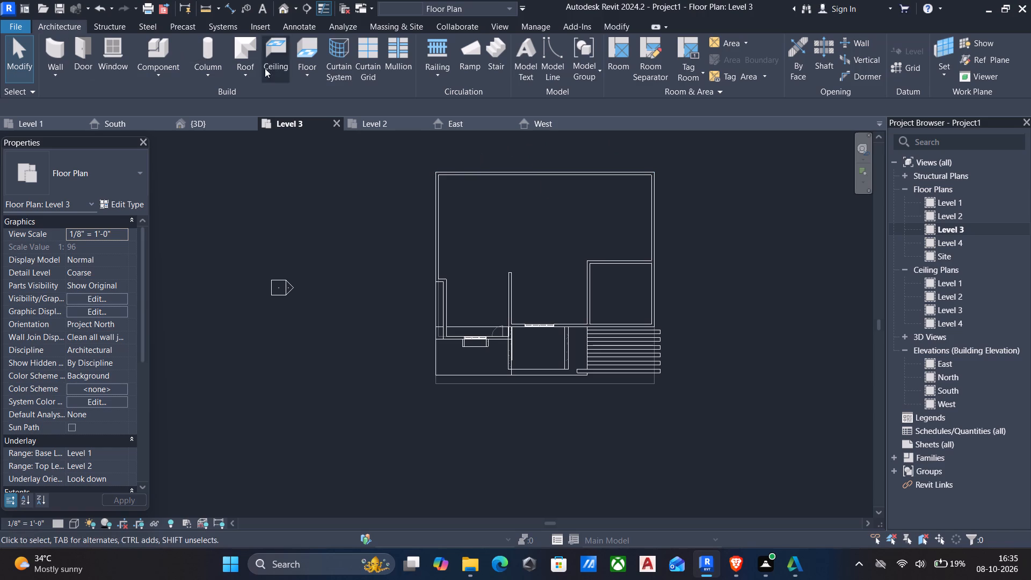
# Sketch a rectangular Generic - 12" footprint roof boundary with a 2' offset around the new Level 3 corner room.
pyautogui.click(242, 81)
pyautogui.click(267, 103)
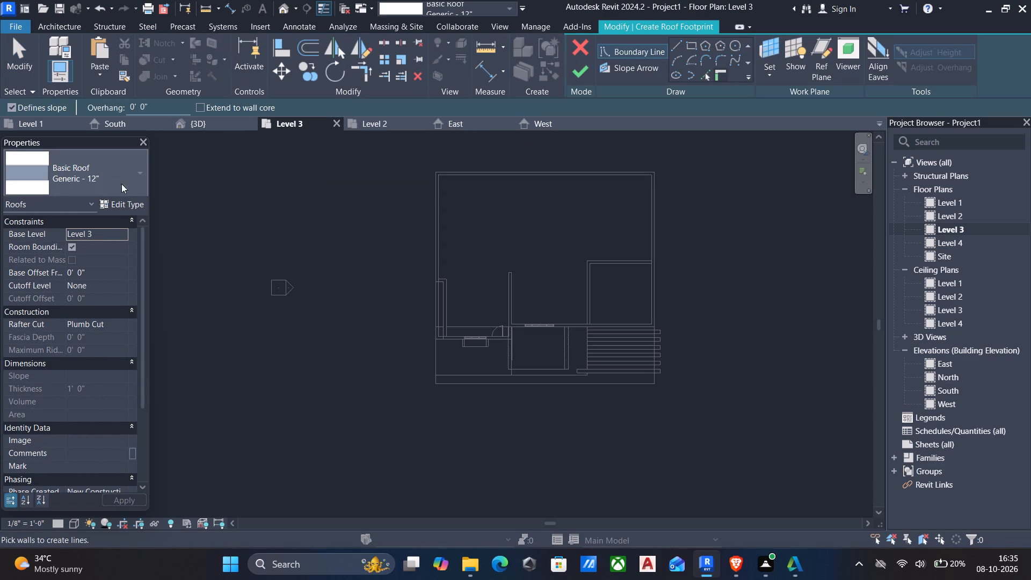
pyautogui.click(689, 44)
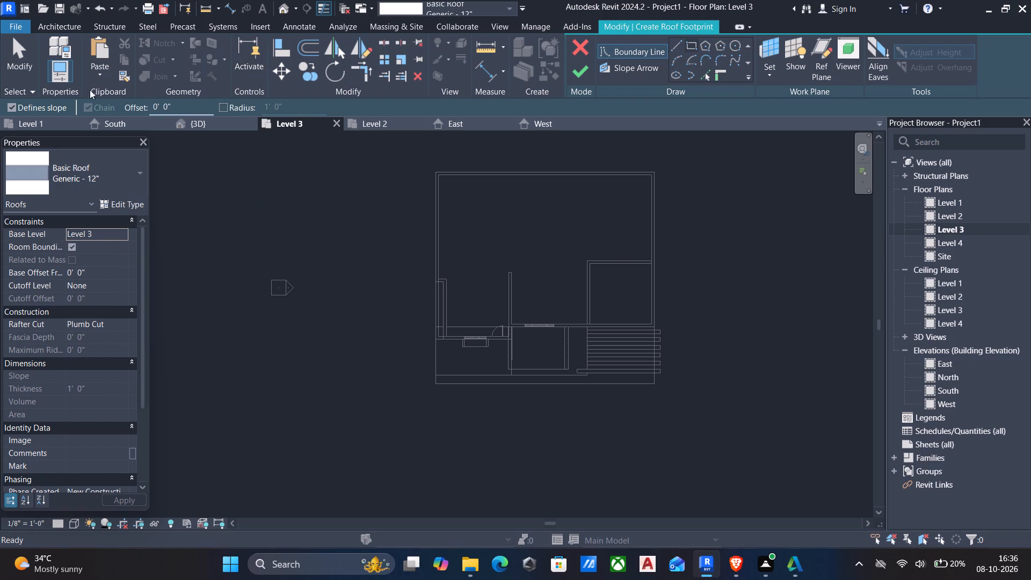
pyautogui.moveTo(177, 105); pyautogui.dragTo(11, 74)
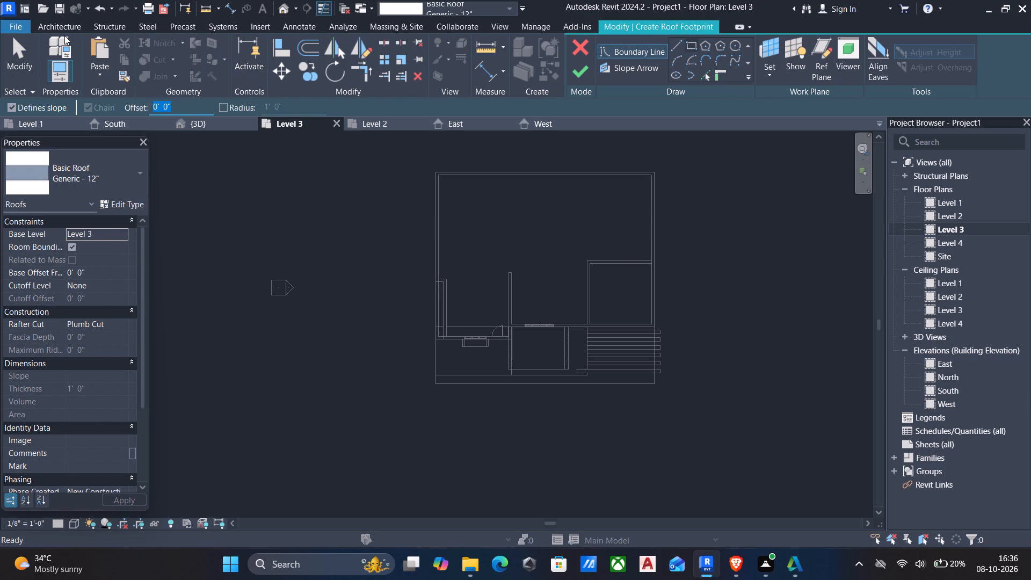
pyautogui.write("2'")
pyautogui.click(587, 260)
pyautogui.scroll(2, 660, 334)
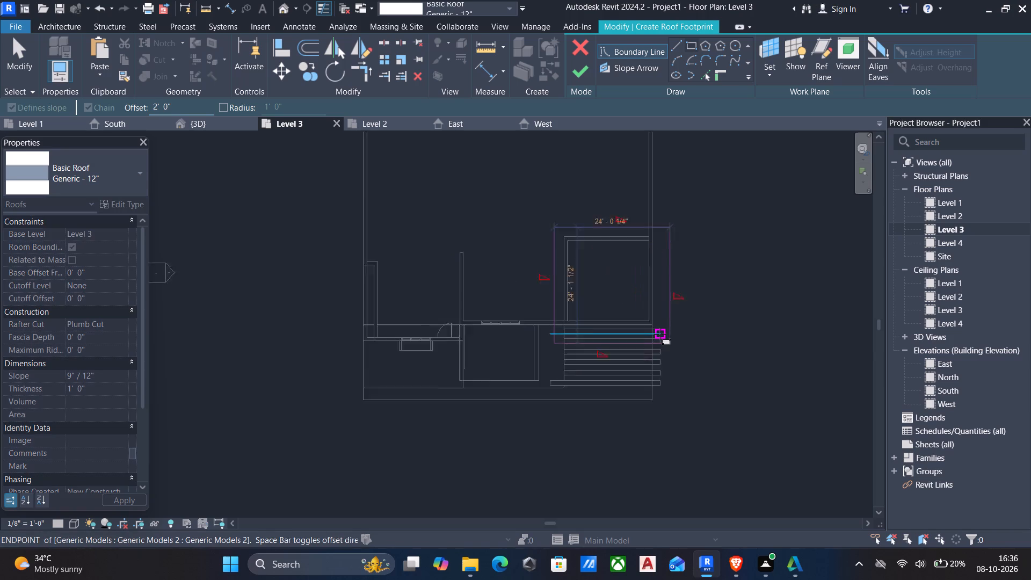
pyautogui.scroll(7, 660, 334)
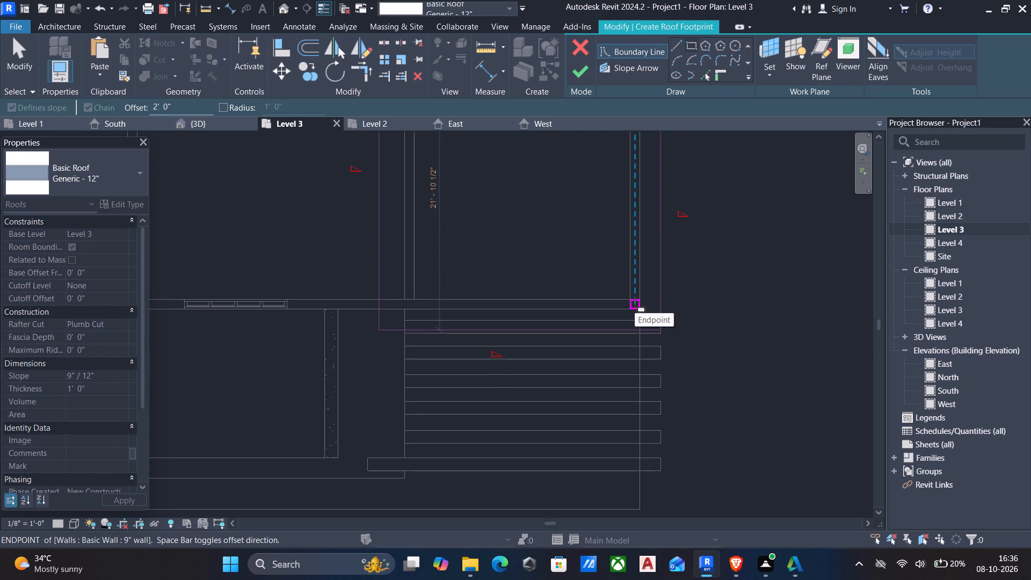
pyautogui.click(633, 301)
pyautogui.scroll(-6, 569, 273)
pyautogui.scroll(1, 593, 317)
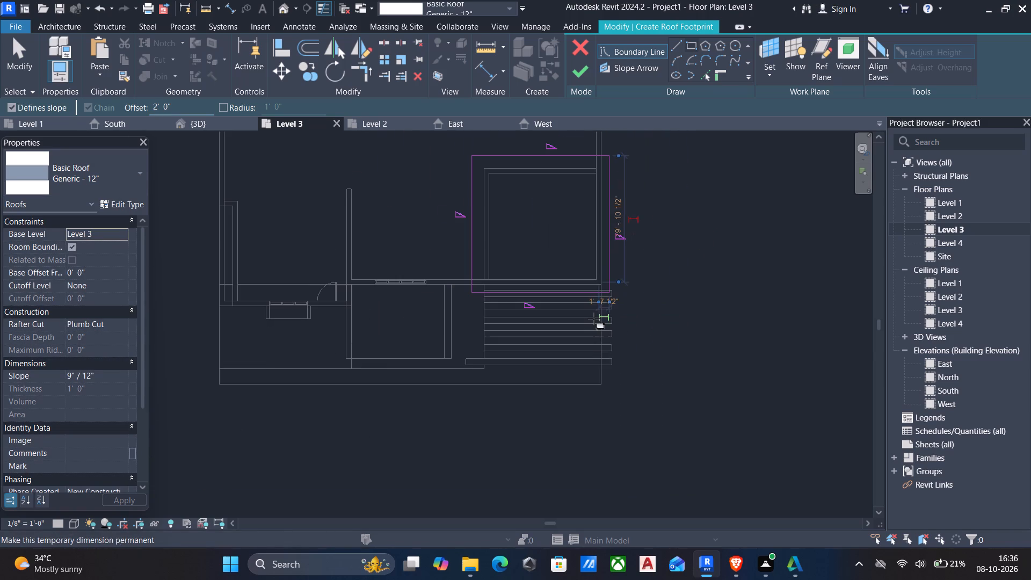
pyautogui.press('Escape')
pyautogui.press('Escape')
# Turn off slope definition for the front and back boundary edges and finish the roof footprint as a gable.
pyautogui.click(542, 150)
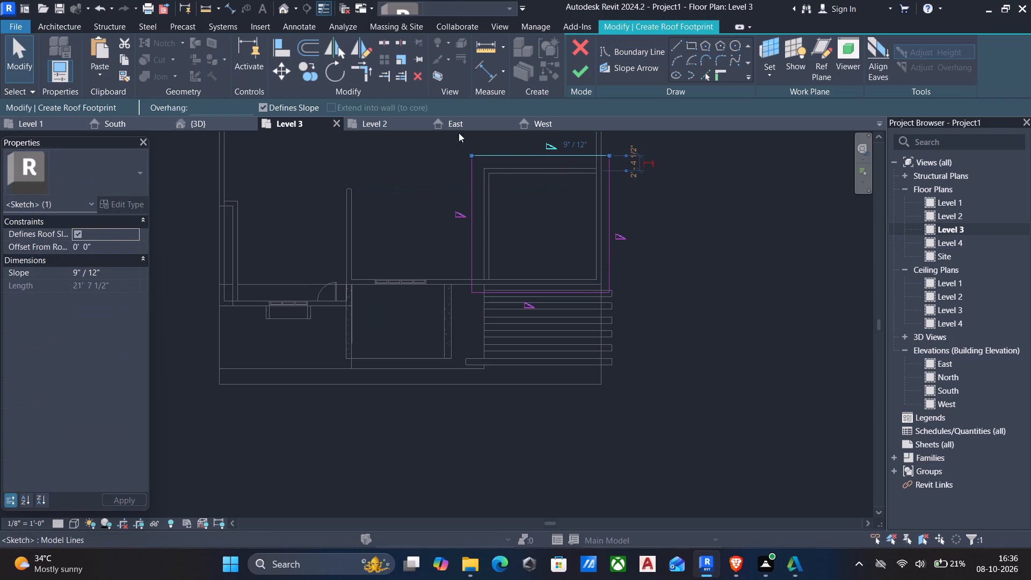
pyautogui.click(260, 110)
pyautogui.click(511, 295)
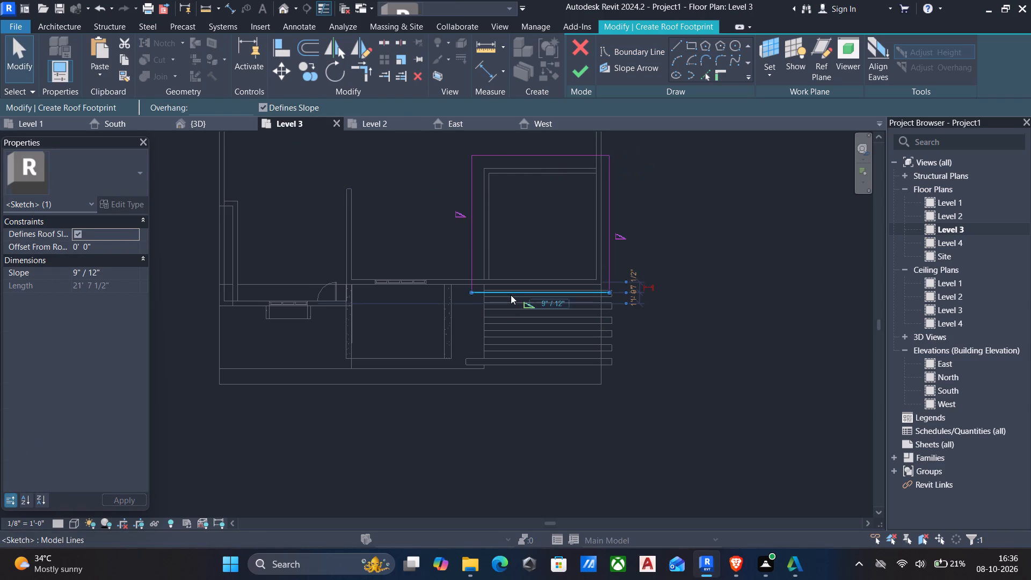
pyautogui.click(260, 106)
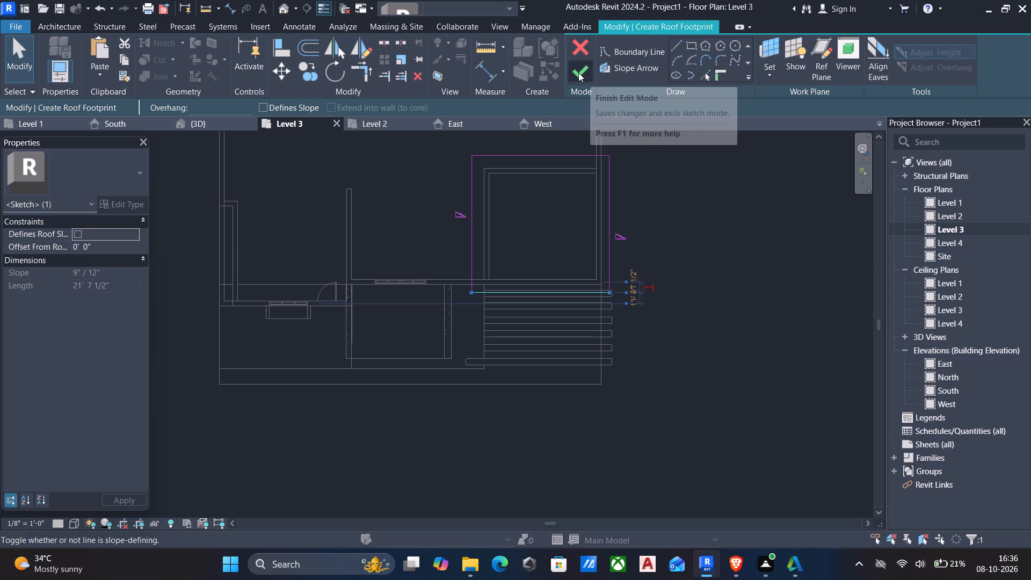
pyautogui.click(578, 73)
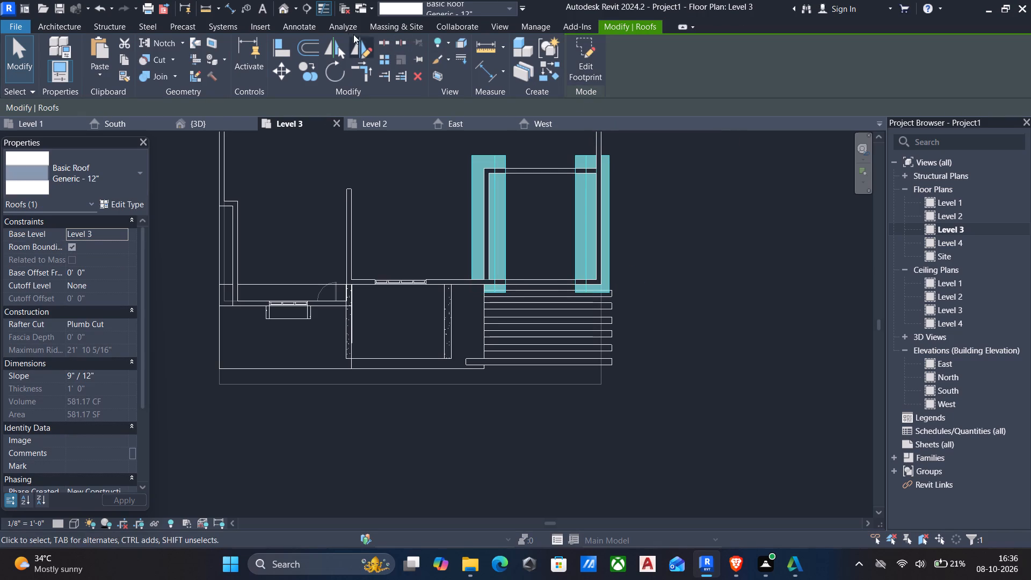
# Set the new gable roof's base level to Level 4 in the 3D view.
pyautogui.click(278, 8)
pyautogui.scroll(-2, 710, 322)
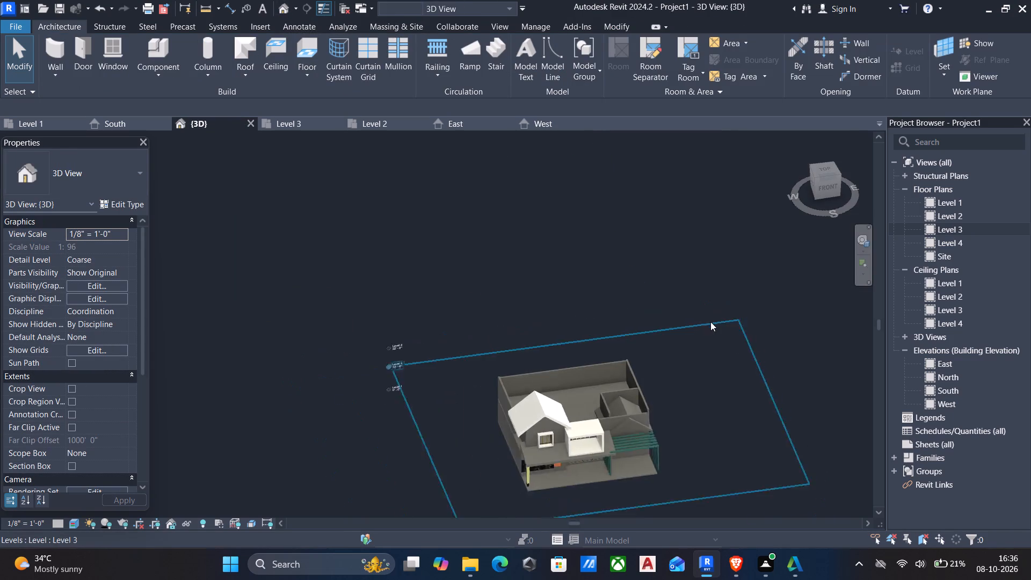
pyautogui.scroll(-3, 710, 322)
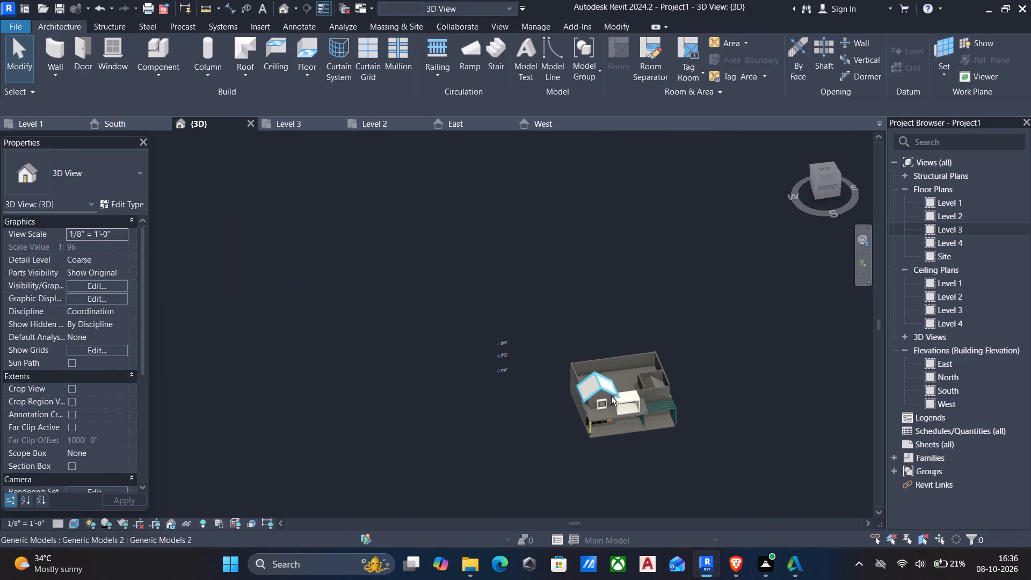
pyautogui.scroll(-4, 582, 395)
pyautogui.keyDown('shift'); pyautogui.moveTo(650, 416); pyautogui.dragTo(532, 315, button='middle'); pyautogui.keyUp('shift')
pyautogui.scroll(4, 548, 314)
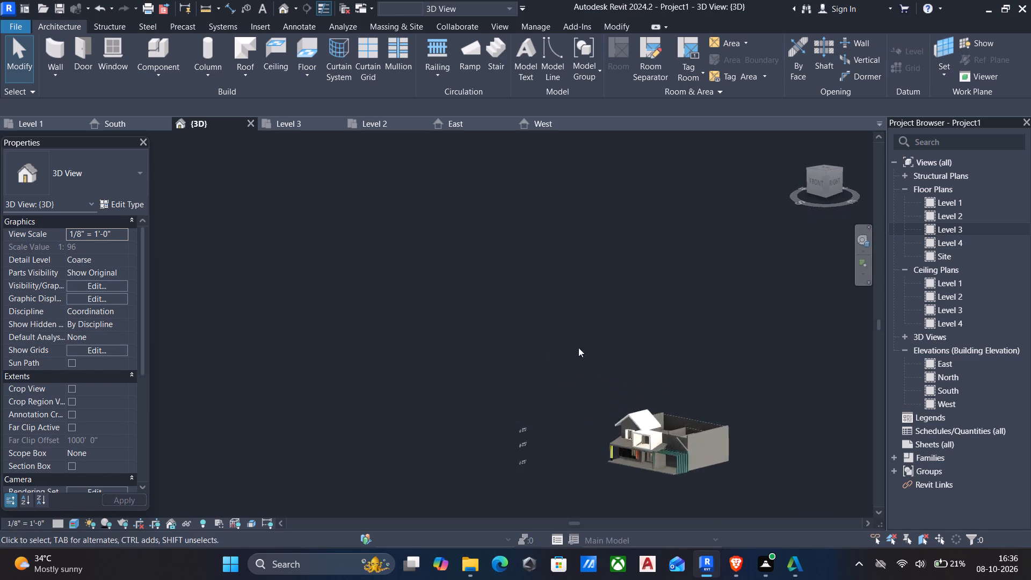
pyautogui.scroll(2, 578, 347)
pyautogui.scroll(-6, 607, 380)
pyautogui.keyDown('shift'); pyautogui.moveTo(609, 389); pyautogui.dragTo(651, 469, button='middle'); pyautogui.keyUp('shift')
pyautogui.scroll(6, 652, 469)
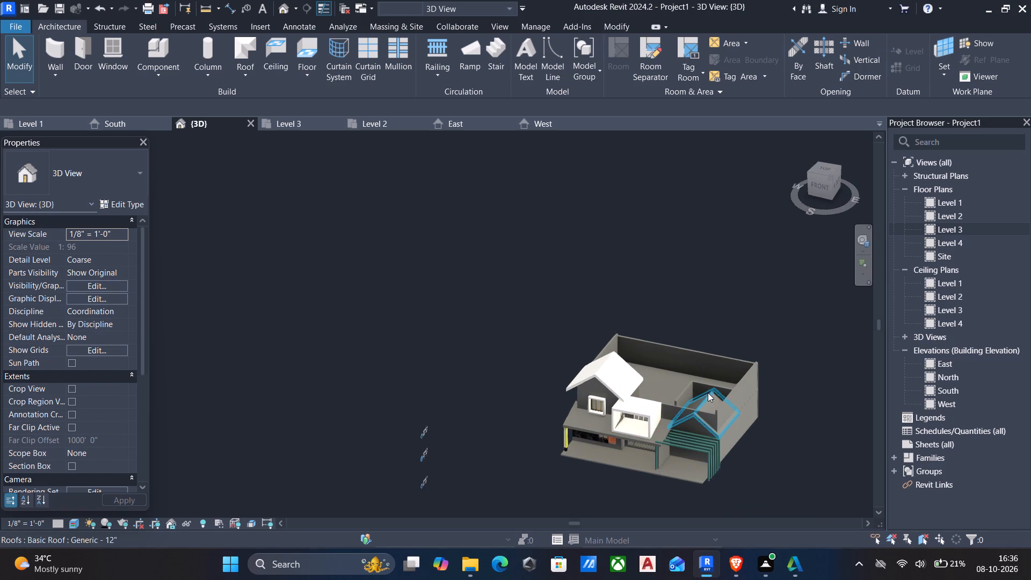
pyautogui.click(706, 392)
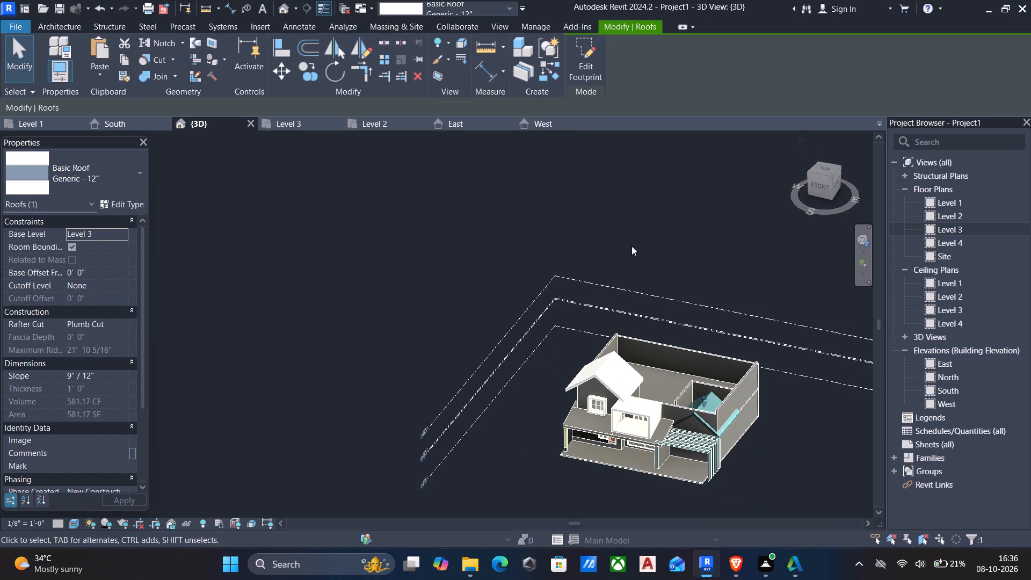
pyautogui.click(121, 235)
pyautogui.click(80, 274)
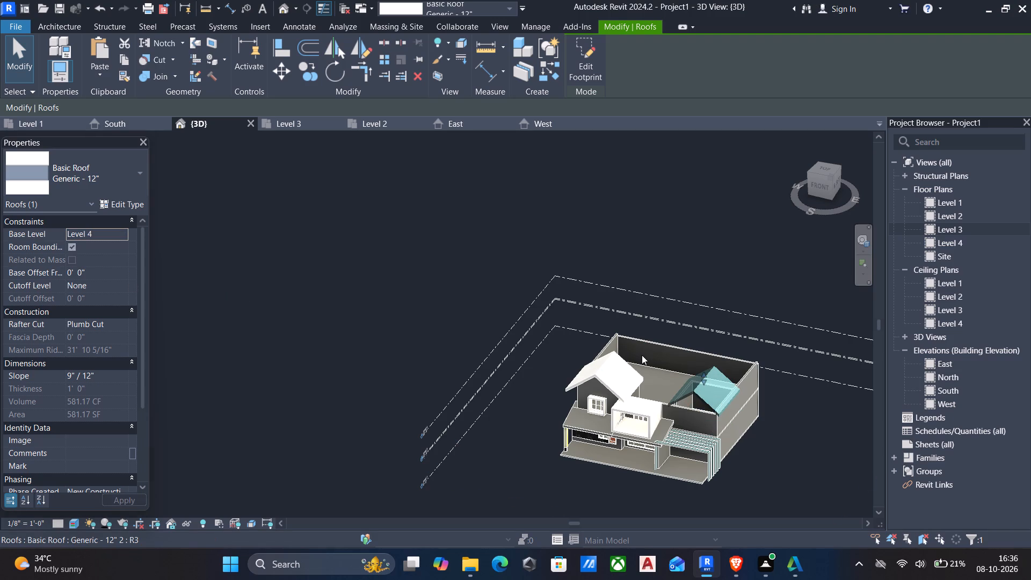
pyautogui.press('Escape')
# Examine the new gable roof from the front and how the upper front wall meets it.
pyautogui.scroll(-2, 647, 378)
pyautogui.keyDown('shift'); pyautogui.moveTo(648, 380); pyautogui.dragTo(698, 363, button='middle'); pyautogui.keyUp('shift')
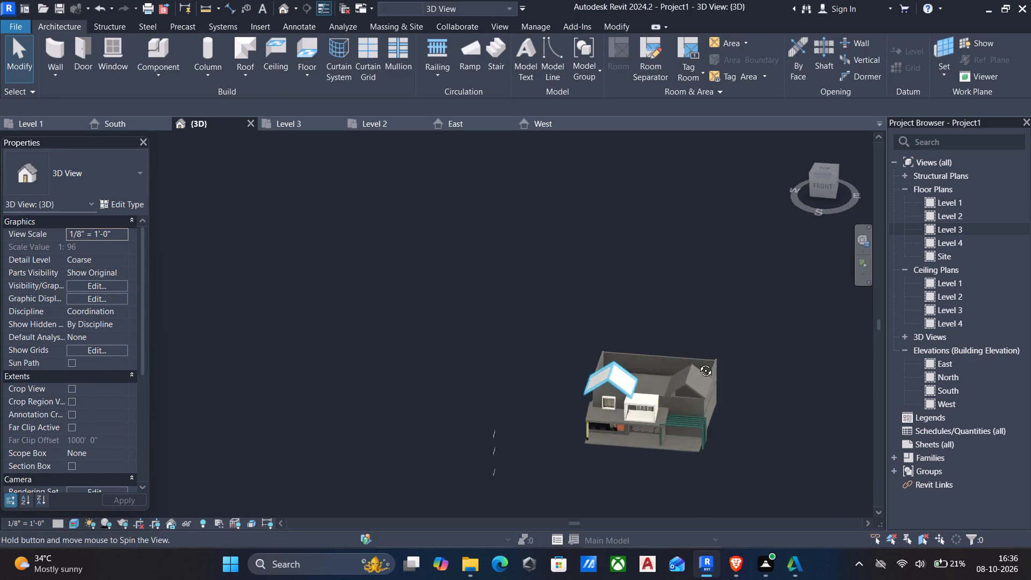
pyautogui.keyDown('shift'); pyautogui.moveTo(698, 363); pyautogui.dragTo(703, 298, button='middle'); pyautogui.keyUp('shift')
pyautogui.scroll(6, 748, 367)
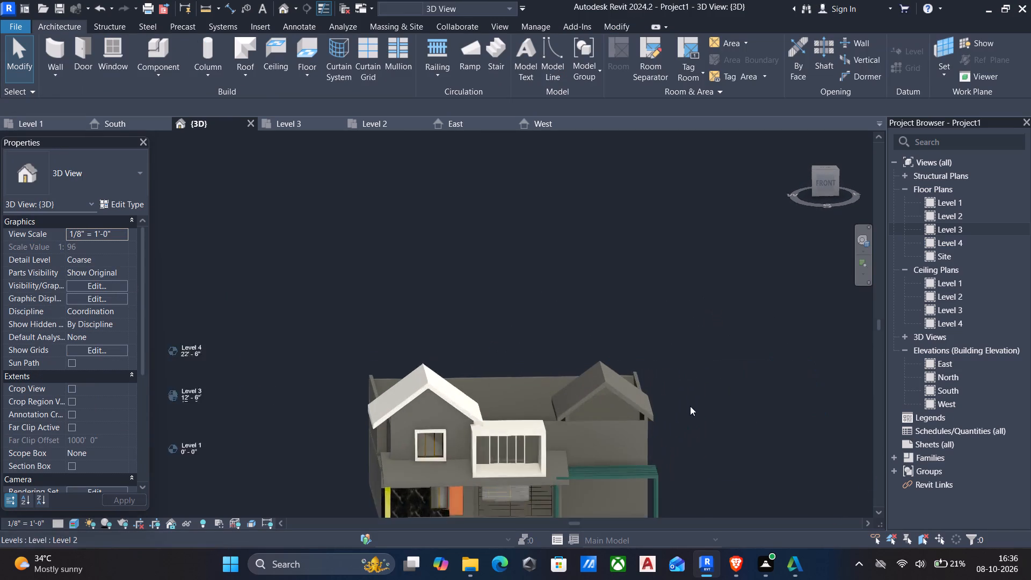
pyautogui.scroll(-2, 665, 413)
pyautogui.keyDown('shift'); pyautogui.moveTo(663, 414); pyautogui.dragTo(641, 373, button='middle'); pyautogui.keyUp('shift')
pyautogui.scroll(5, 622, 405)
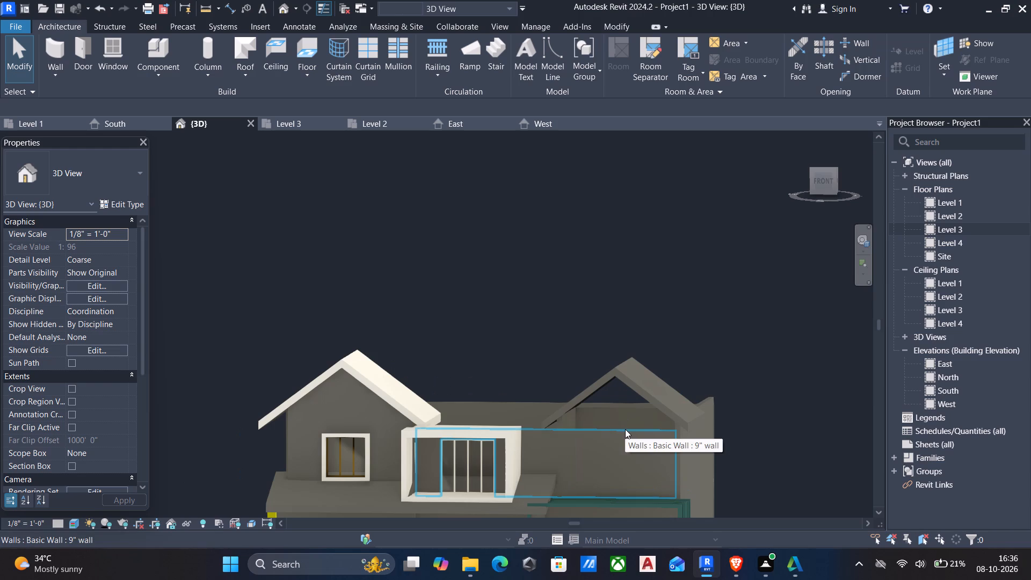
pyautogui.click(625, 429)
pyautogui.press('Escape')
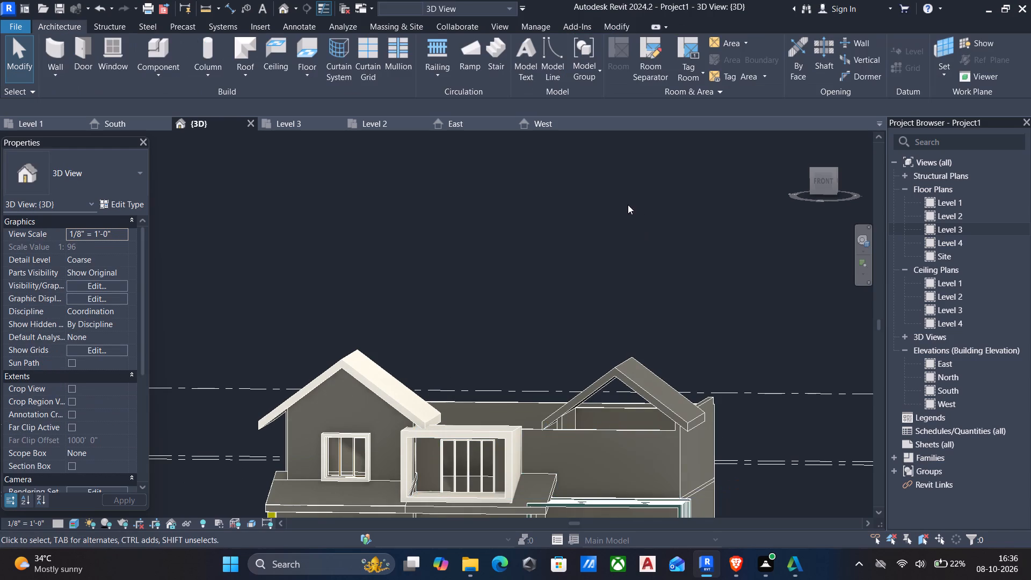
# On the Level 3 plan, split the long front wall at the inner face of the corner room's new side wall.
pyautogui.doubleClick(957, 228)
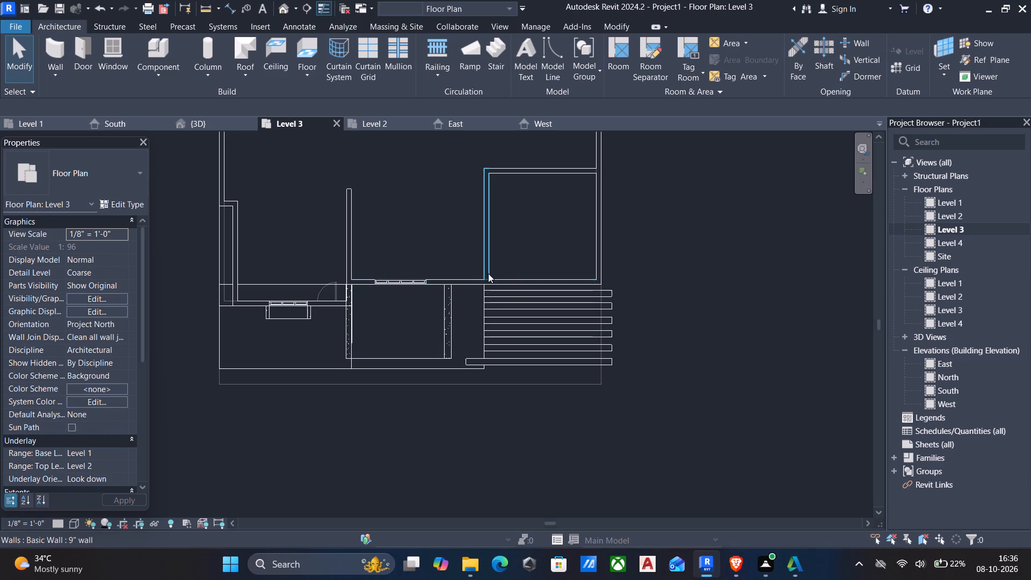
pyautogui.click(514, 281)
pyautogui.press('s')
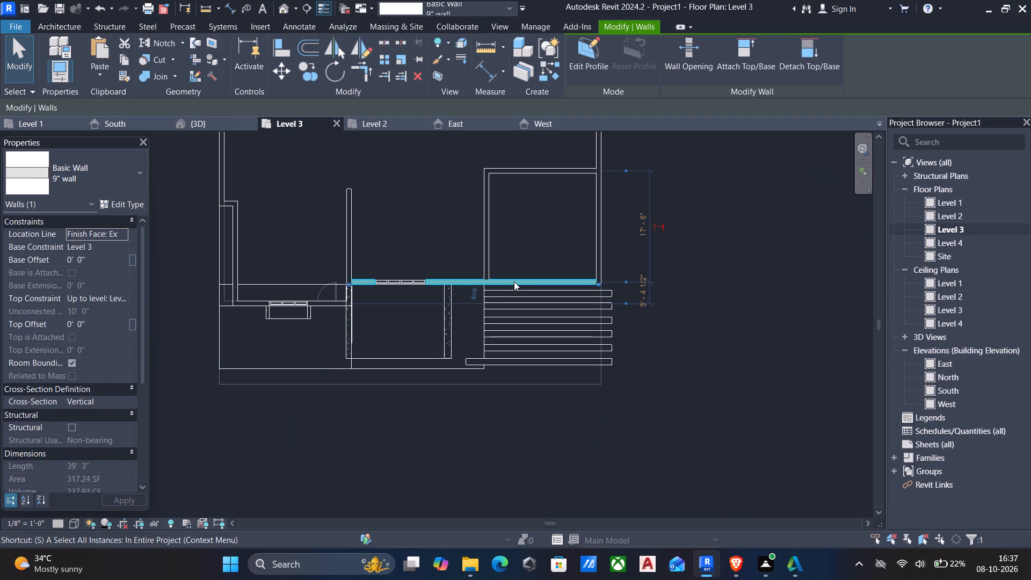
pyautogui.press('l')
pyautogui.scroll(10, 514, 281)
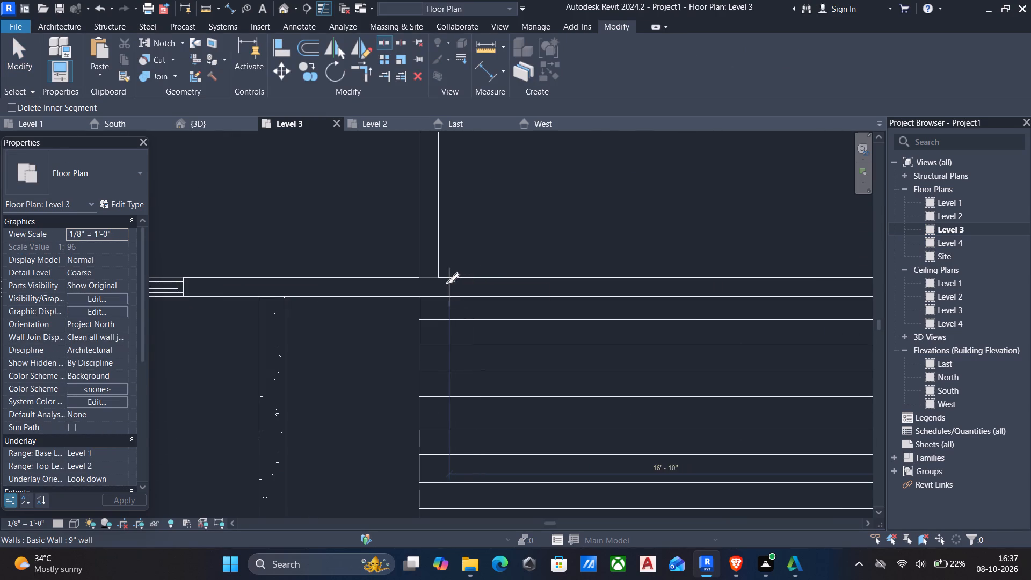
pyautogui.scroll(4, 437, 286)
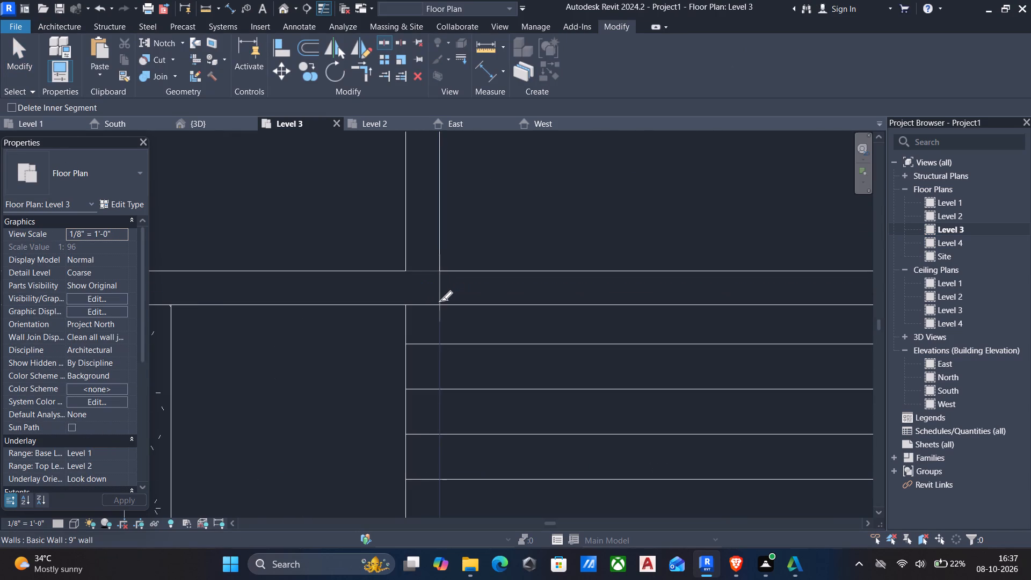
pyautogui.click(440, 301)
pyautogui.press('Escape')
pyautogui.scroll(-2, 453, 298)
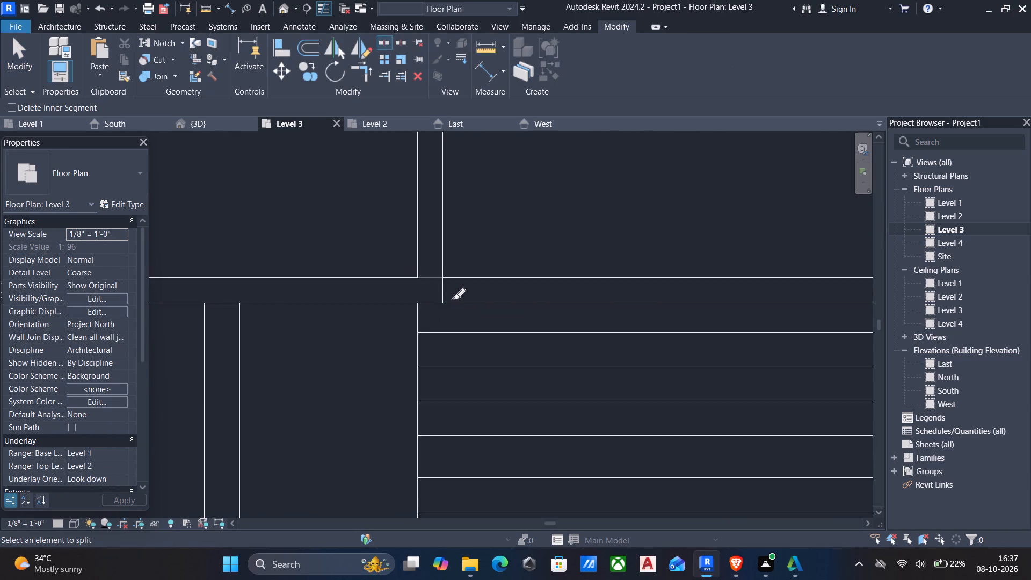
pyautogui.scroll(-3, 453, 298)
pyautogui.press('Escape')
# Return to the 3D view.
pyautogui.click(279, 3)
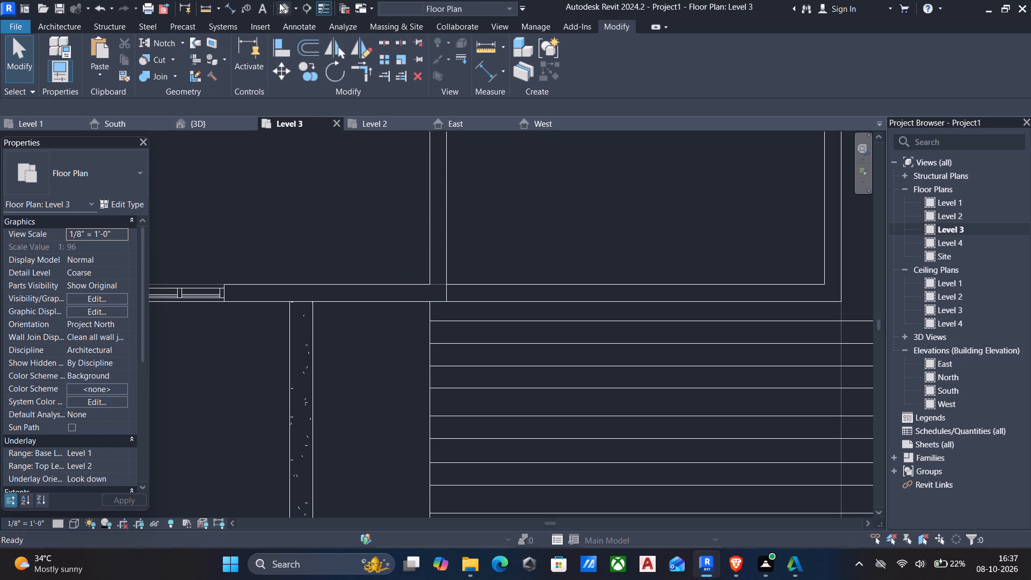
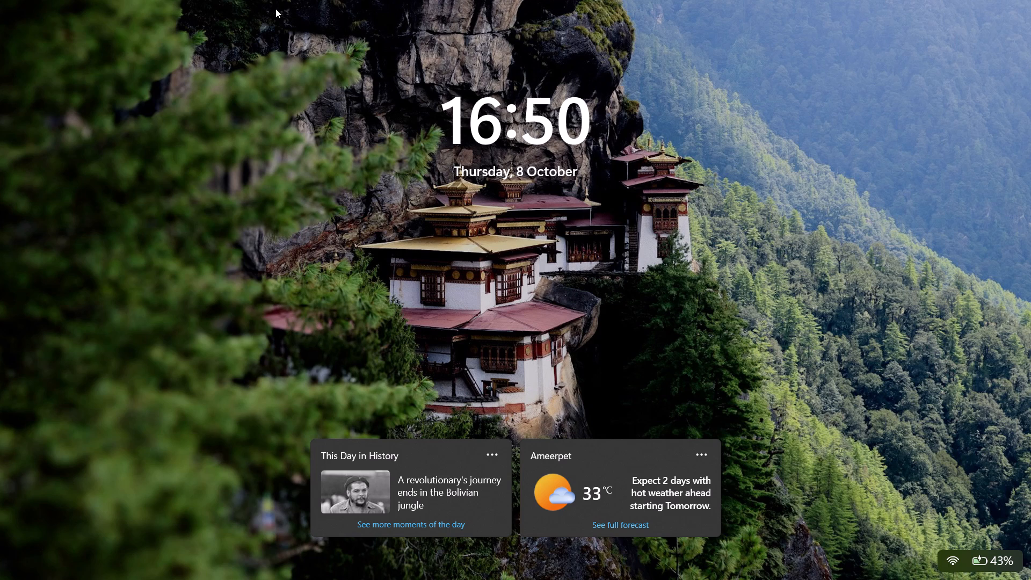
# Dismiss the lock screen to return to the 3D model.
pyautogui.press('space')
pyautogui.moveTo(275, 9); pyautogui.dragTo(1030, 502)
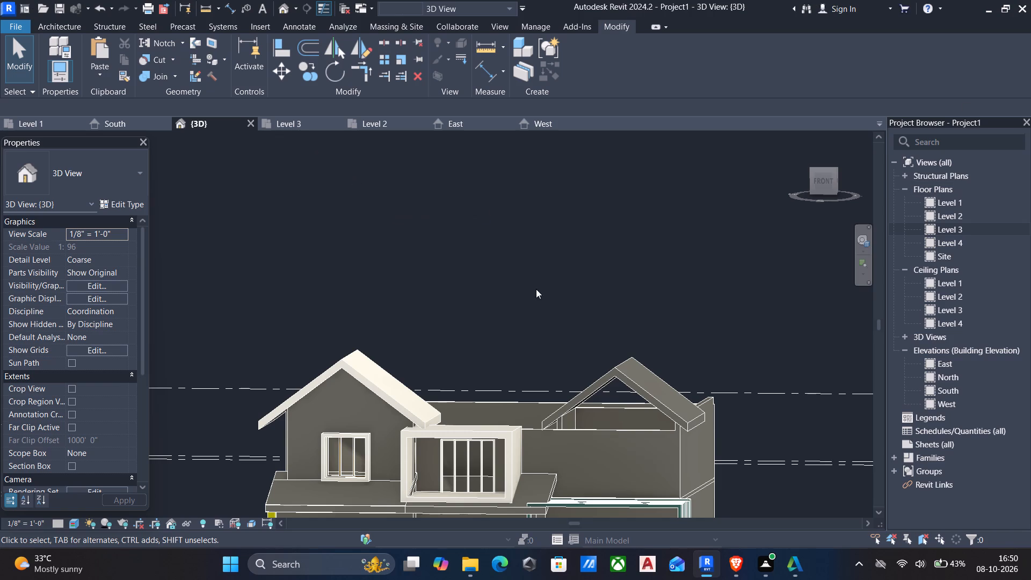
# Attach the top of the corner room's Level 3 front wall to the new gable roof above it.
pyautogui.scroll(-5, 563, 293)
pyautogui.moveTo(599, 257); pyautogui.dragTo(624, 233, button='middle')
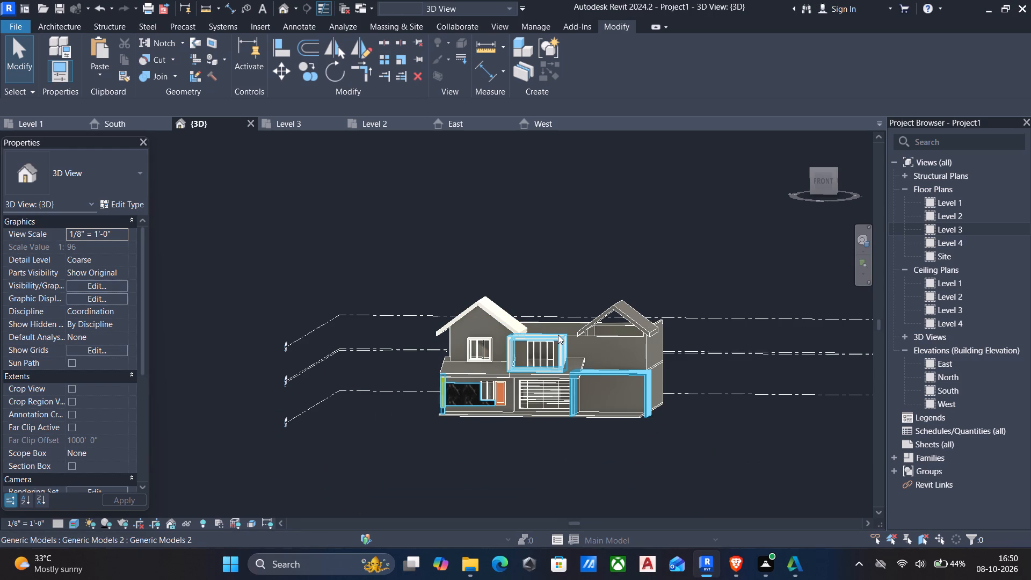
pyautogui.click(626, 338)
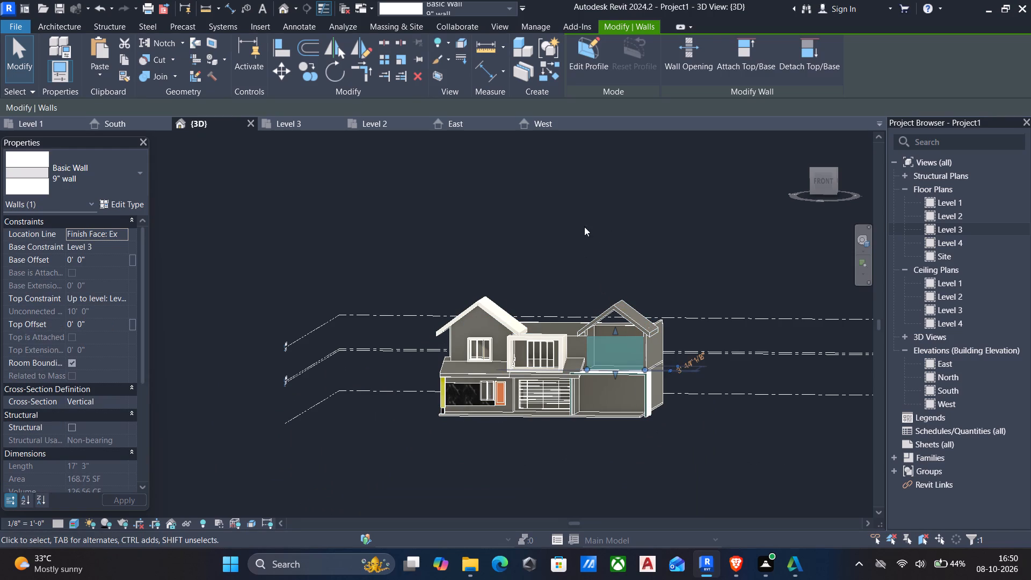
pyautogui.click(738, 56)
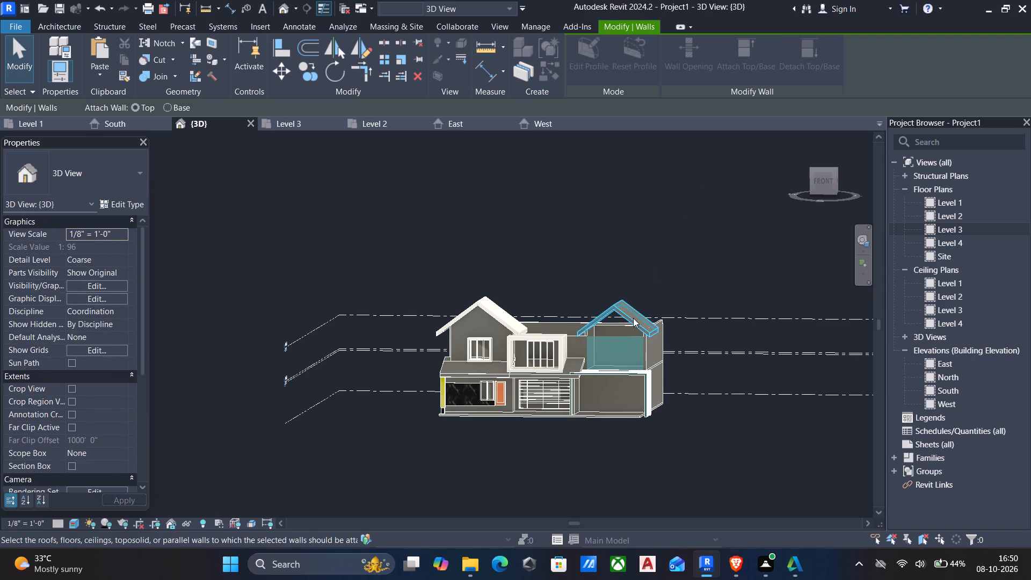
pyautogui.click(633, 318)
# Attach the top of the corner room's rear wall to the same new gable roof.
pyautogui.scroll(-1, 670, 329)
pyautogui.keyDown('shift'); pyautogui.moveTo(670, 329); pyautogui.dragTo(651, 334, button='middle'); pyautogui.keyUp('shift')
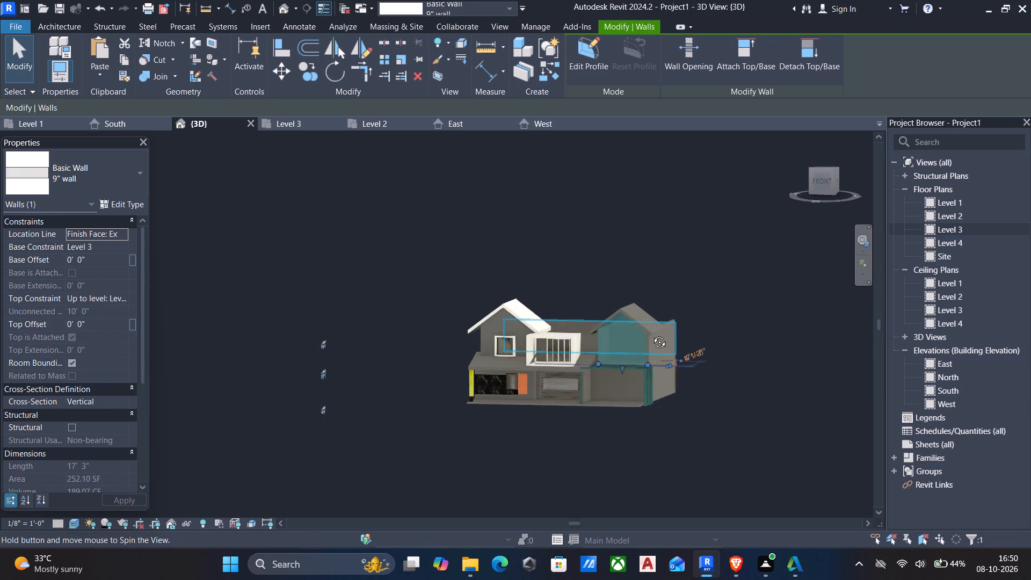
pyautogui.keyDown('shift'); pyautogui.moveTo(651, 334); pyautogui.dragTo(415, 382, button='middle'); pyautogui.keyUp('shift')
pyautogui.click(674, 325)
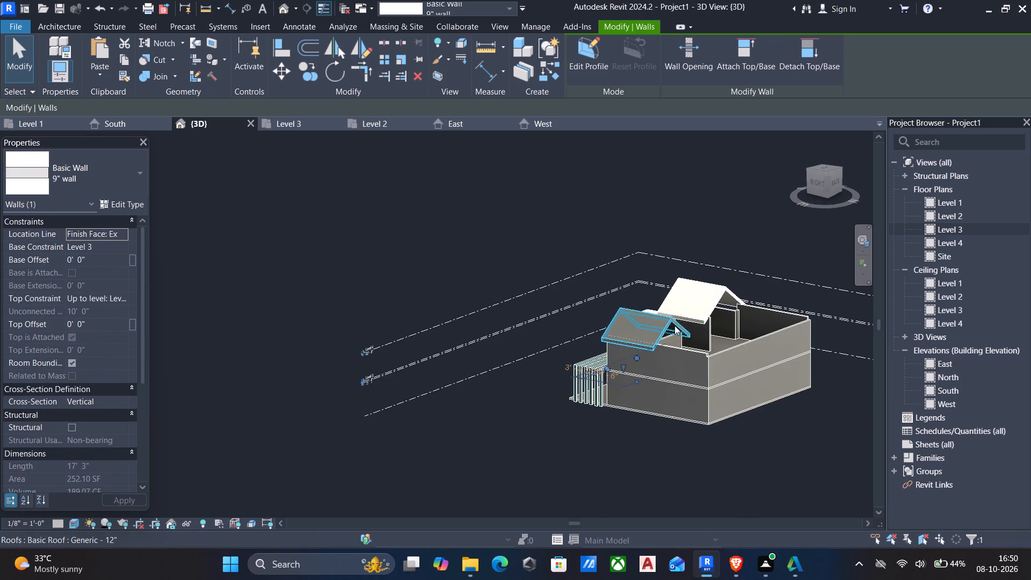
pyautogui.press('Escape')
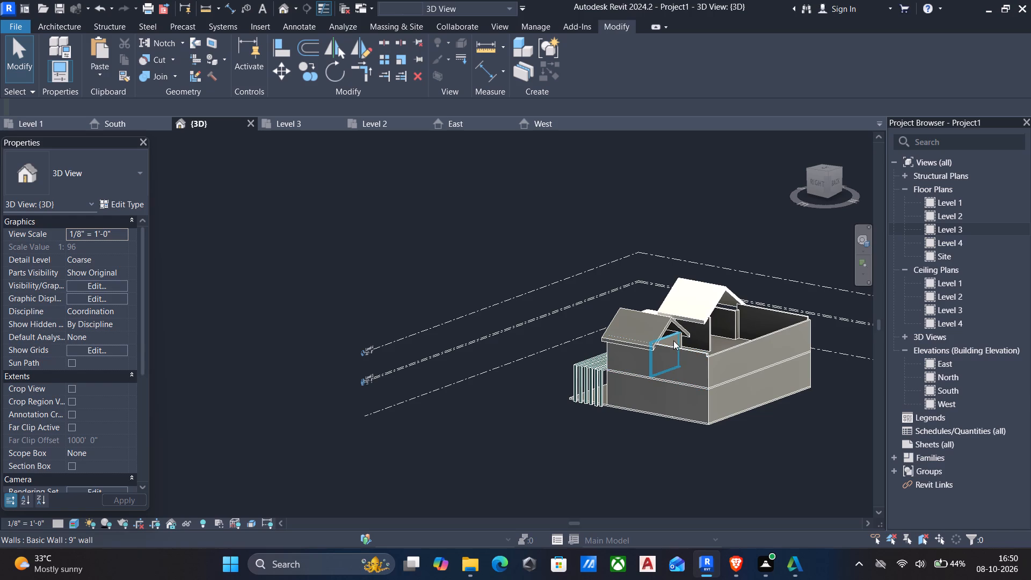
pyautogui.click(673, 340)
pyautogui.click(734, 57)
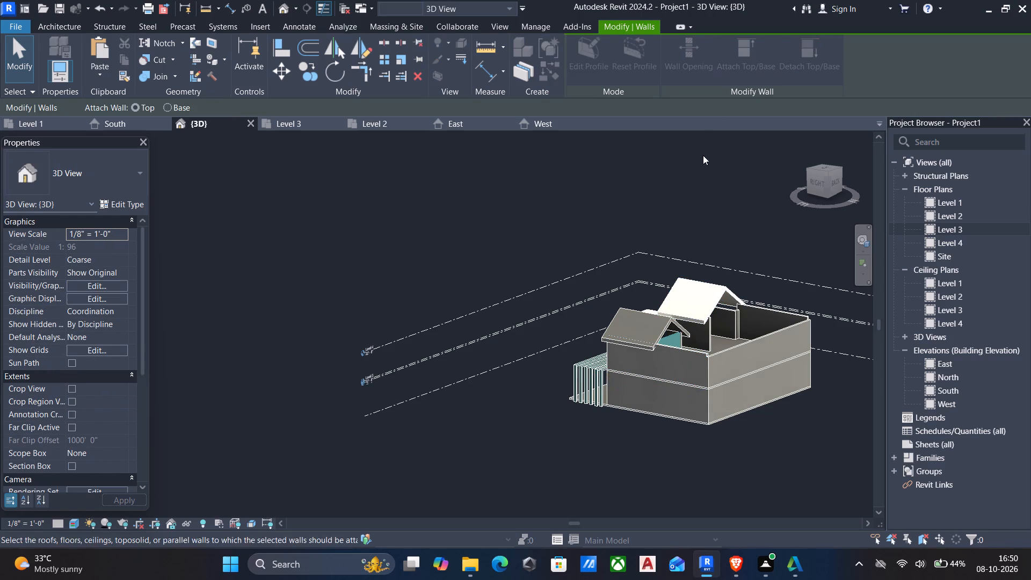
pyautogui.scroll(4, 673, 328)
pyautogui.click(664, 324)
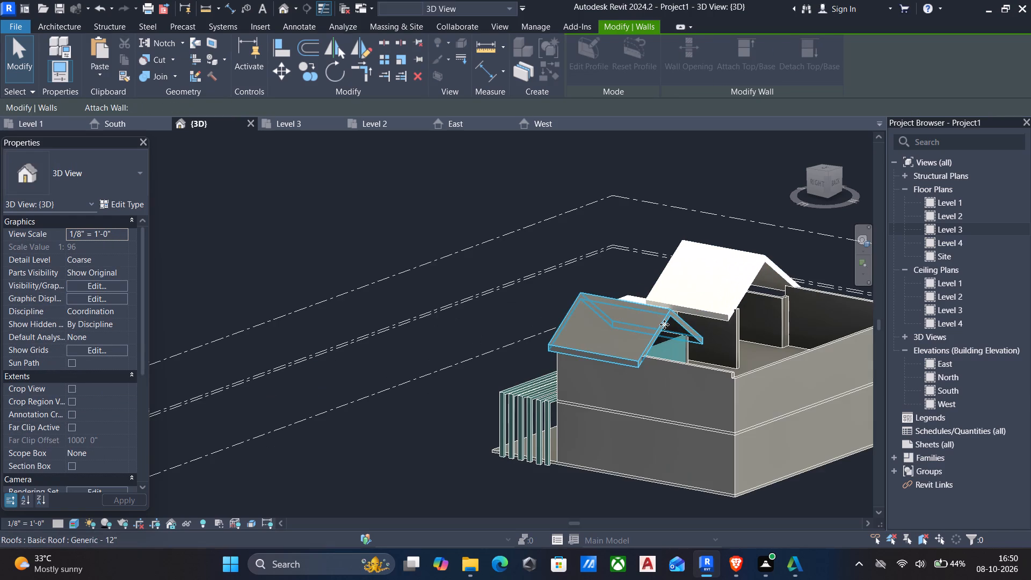
pyautogui.press('Escape')
# Examine the house from the front and front-right, checking how the corner room's front gable wall meets its roof.
pyautogui.scroll(-6, 664, 324)
pyautogui.moveTo(663, 325); pyautogui.dragTo(680, 321, button='middle')
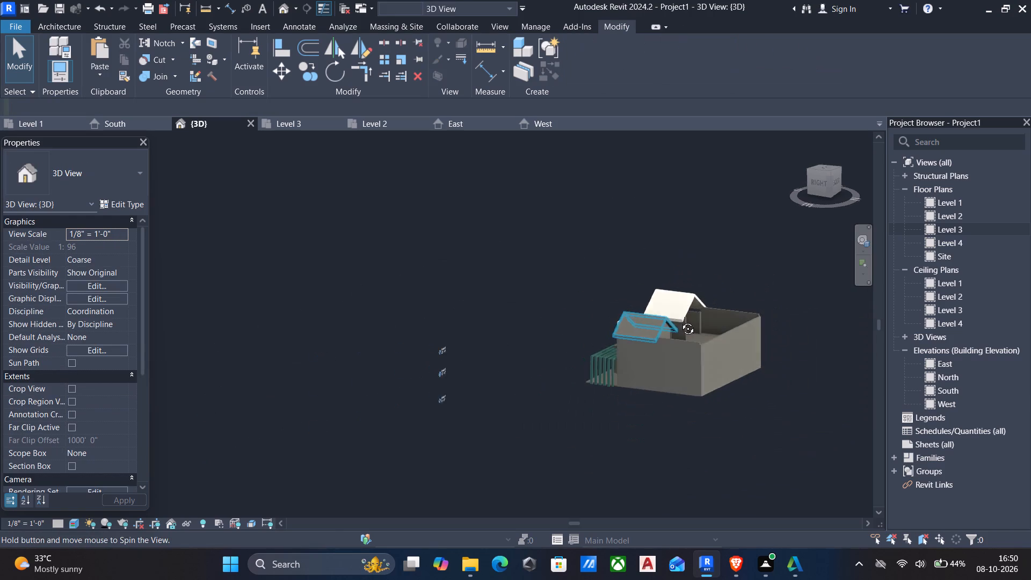
pyautogui.moveTo(680, 321); pyautogui.dragTo(890, 315, button='middle')
pyautogui.scroll(5, 716, 350)
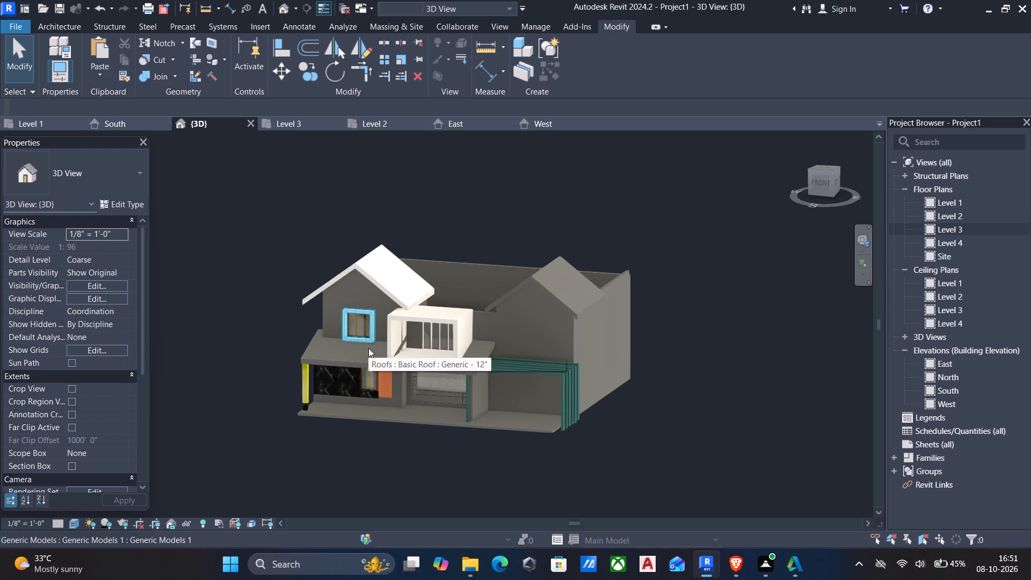
pyautogui.scroll(1, 368, 348)
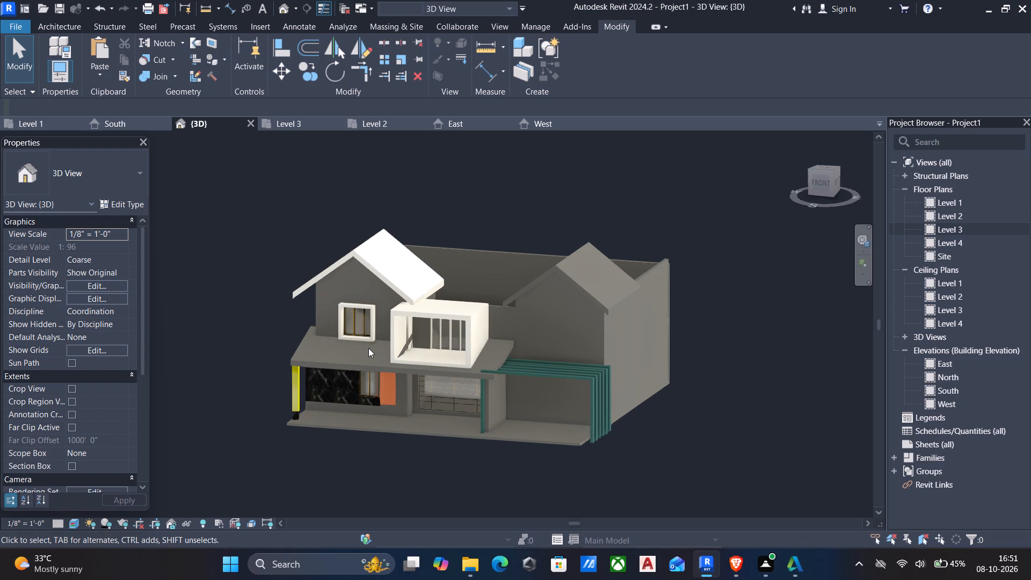
pyautogui.scroll(-1, 368, 348)
pyautogui.scroll(1, 396, 345)
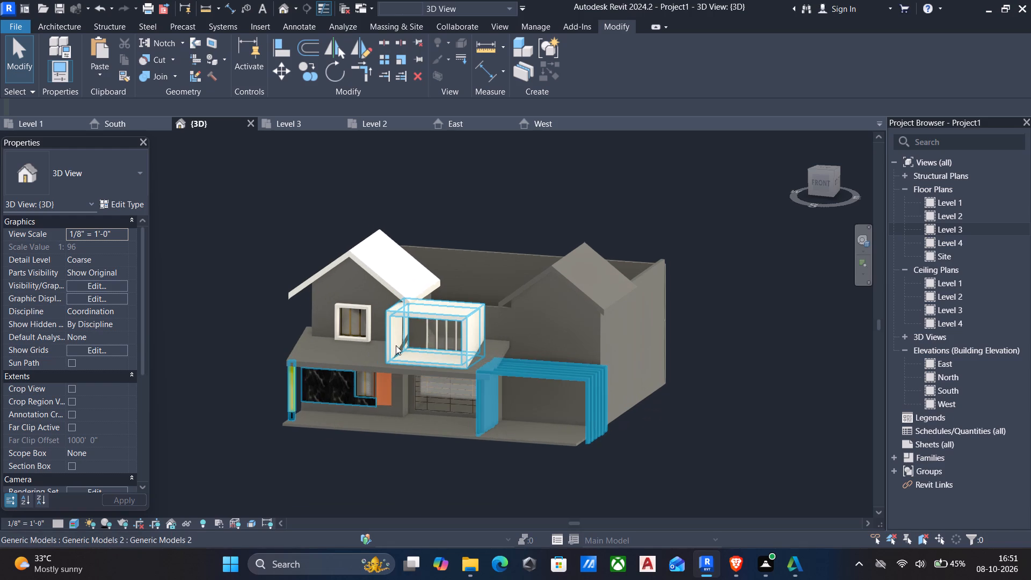
pyautogui.moveTo(400, 346); pyautogui.dragTo(444, 370, button='middle')
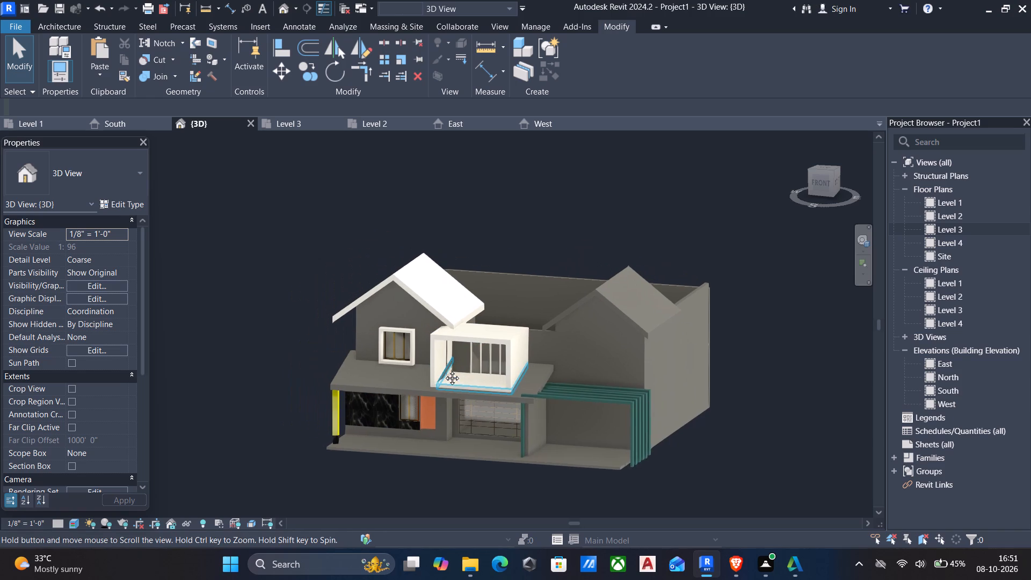
pyautogui.moveTo(444, 370); pyautogui.dragTo(492, 364, button='middle')
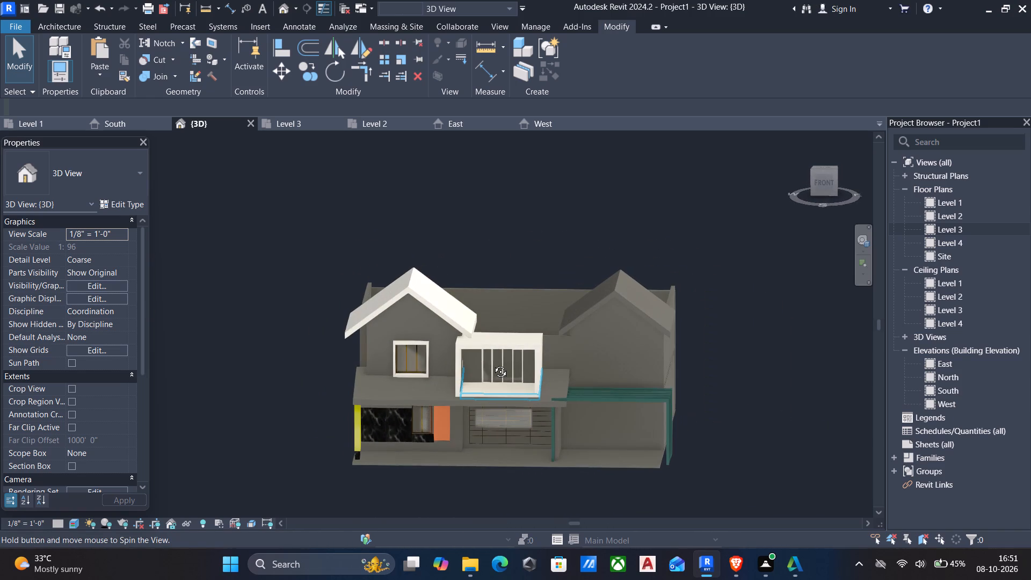
pyautogui.moveTo(492, 364); pyautogui.dragTo(490, 365, button='middle')
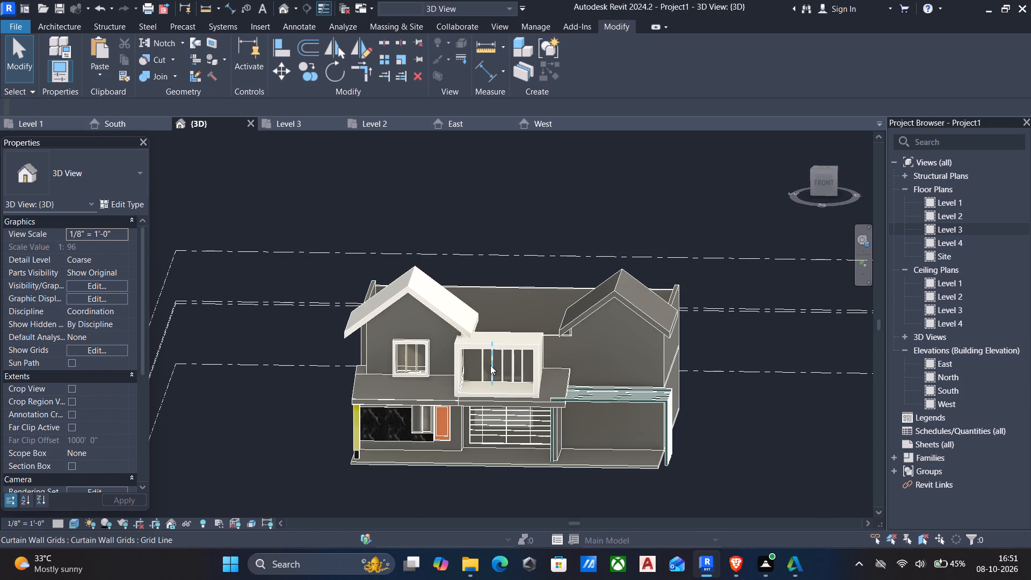
pyautogui.keyDown('shift'); pyautogui.moveTo(574, 366); pyautogui.dragTo(498, 384, button='middle'); pyautogui.keyUp('shift')
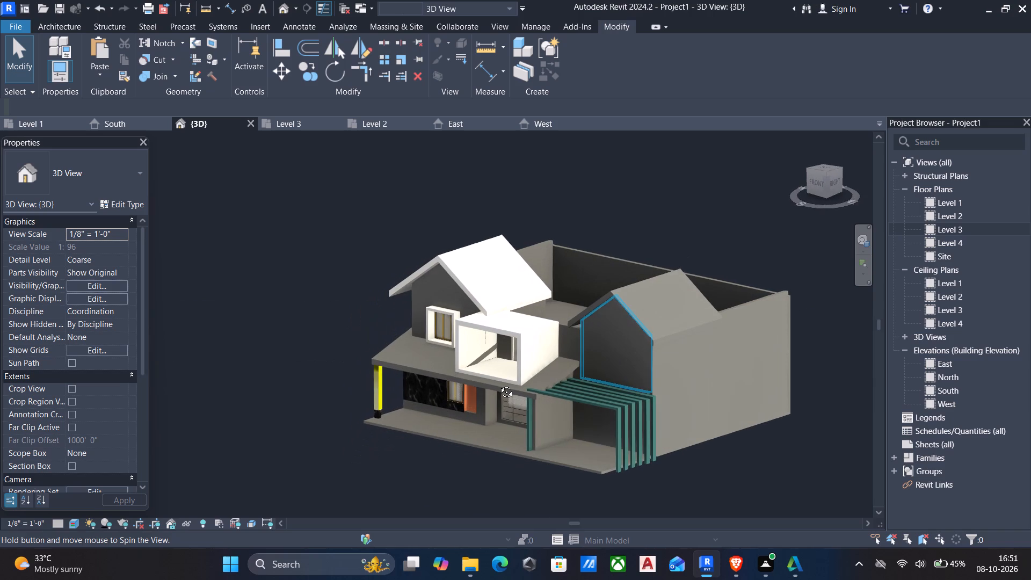
pyautogui.keyDown('shift'); pyautogui.moveTo(498, 384); pyautogui.dragTo(578, 370, button='middle'); pyautogui.keyUp('shift')
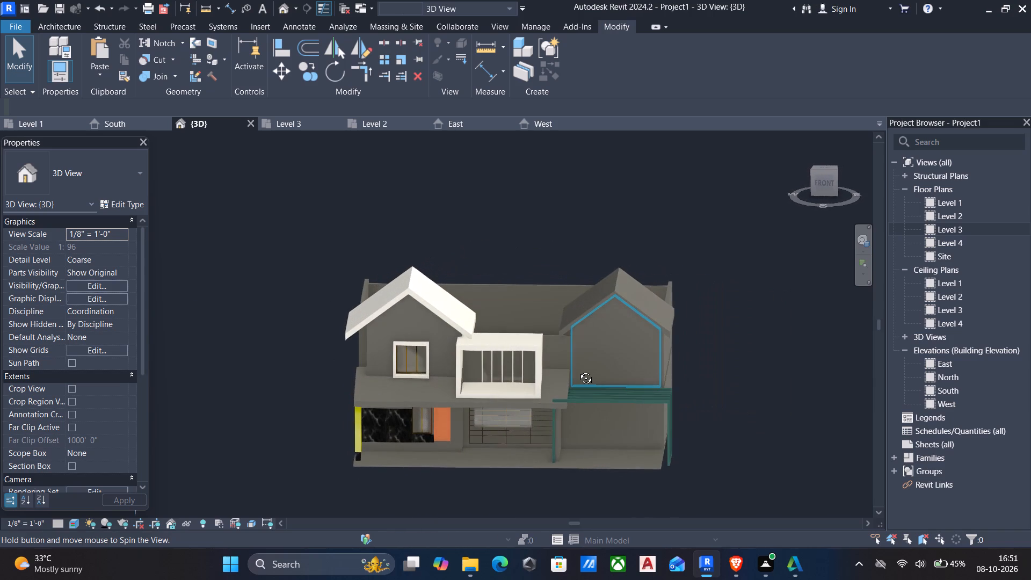
pyautogui.keyDown('shift'); pyautogui.moveTo(578, 370); pyautogui.dragTo(506, 433, button='middle'); pyautogui.keyUp('shift')
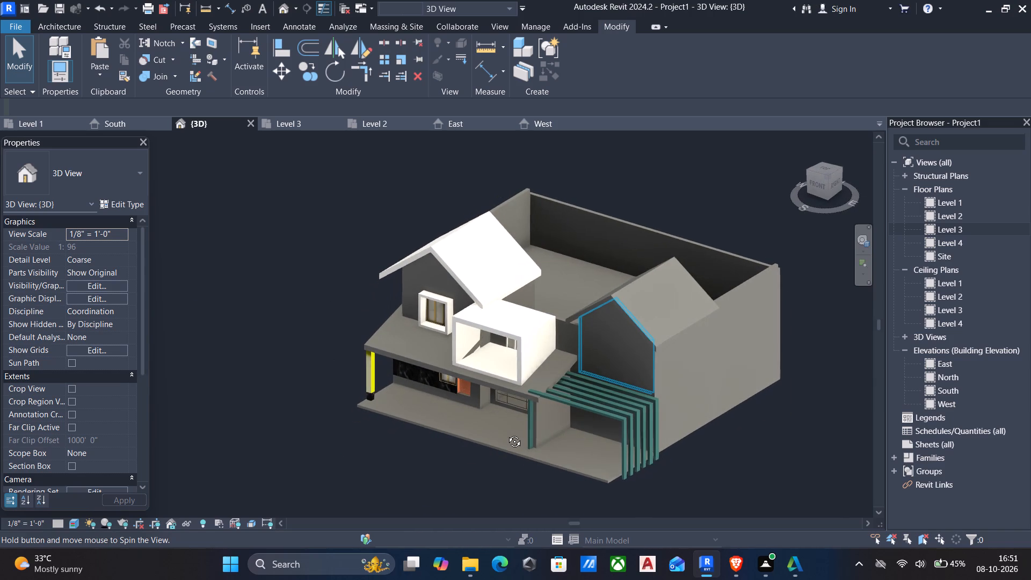
pyautogui.keyDown('shift'); pyautogui.moveTo(506, 433); pyautogui.dragTo(521, 431, button='middle'); pyautogui.keyUp('shift')
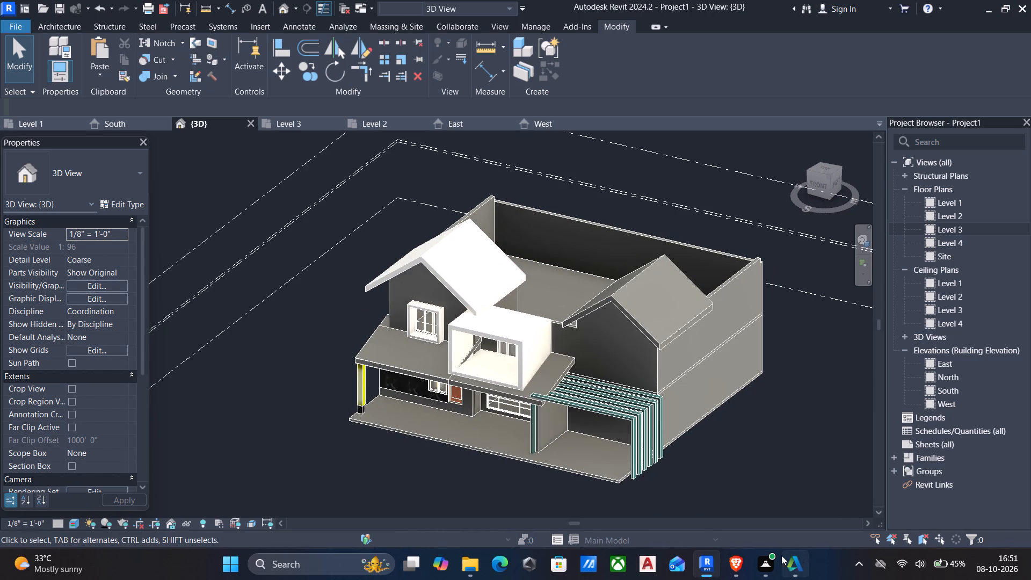
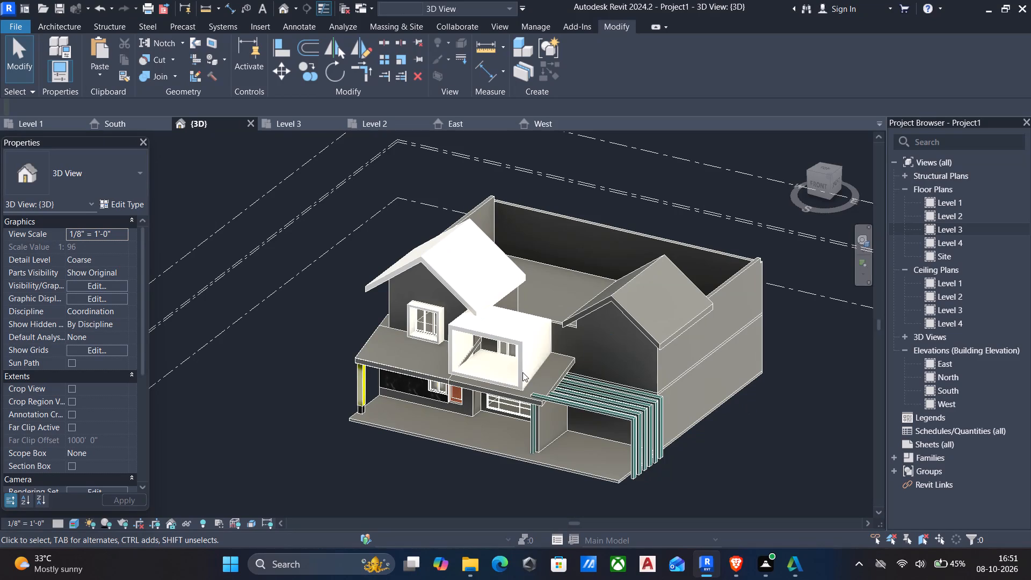
# Open the facade's generic model for in-place editing and start an extrusion with its work plane on the corner room's front gable wall.
pyautogui.scroll(-2, 525, 375)
pyautogui.keyDown('shift'); pyautogui.moveTo(526, 376); pyautogui.dragTo(485, 386, button='middle'); pyautogui.keyUp('shift')
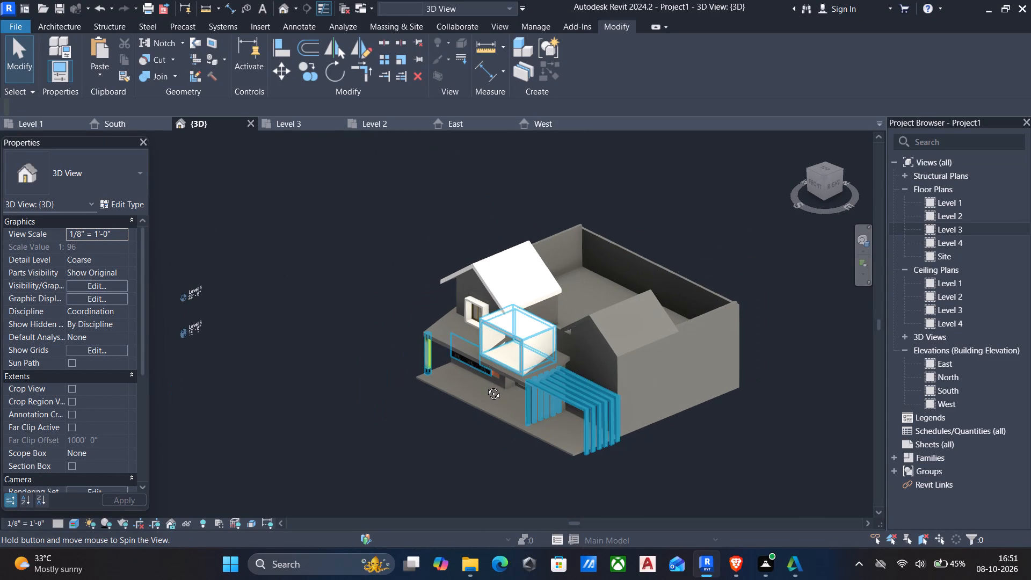
pyautogui.keyDown('shift'); pyautogui.moveTo(485, 386); pyautogui.dragTo(526, 378, button='middle'); pyautogui.keyUp('shift')
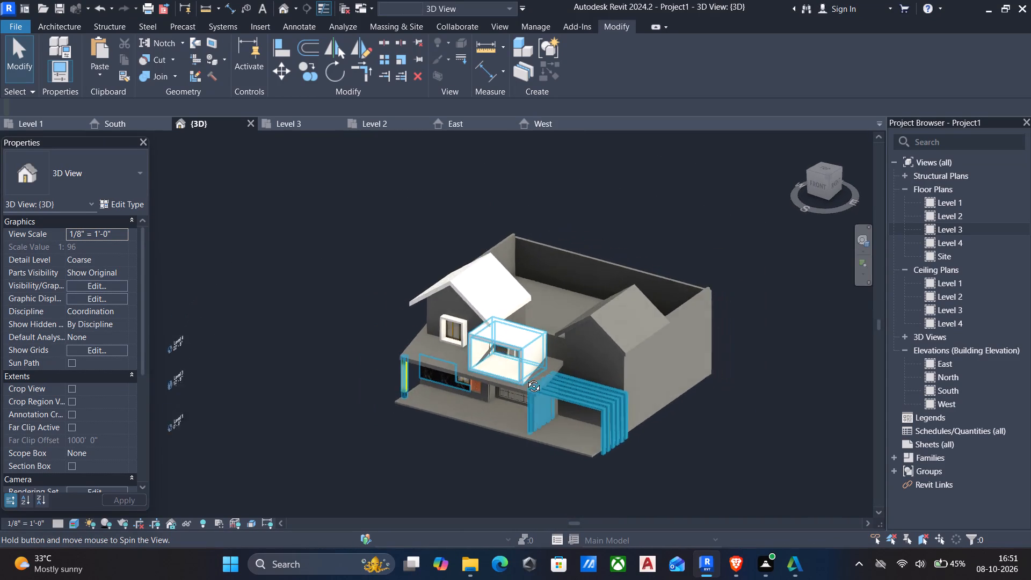
pyautogui.keyDown('shift'); pyautogui.moveTo(526, 378); pyautogui.dragTo(587, 317, button='middle'); pyautogui.keyUp('shift')
pyautogui.scroll(2, 587, 317)
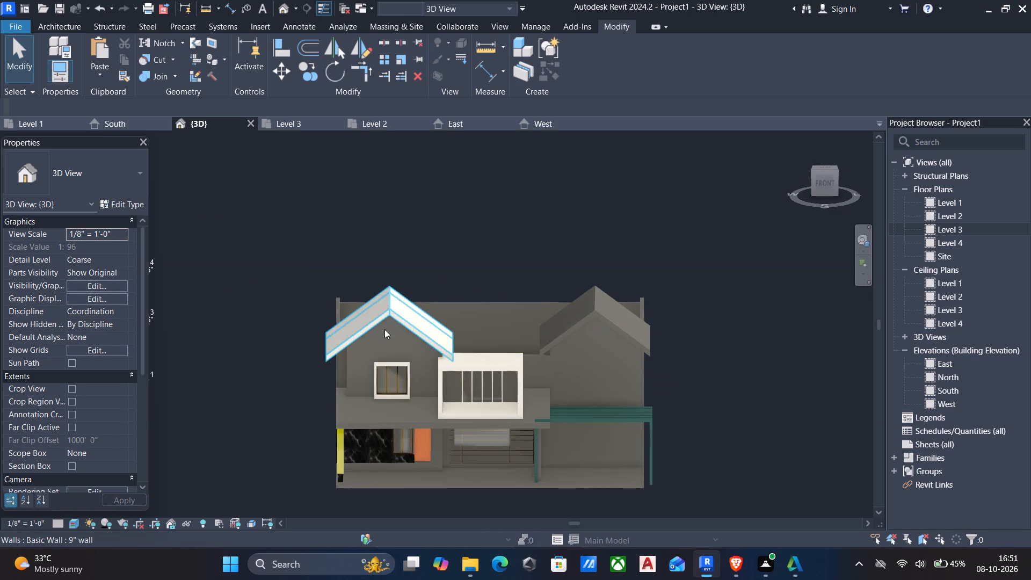
pyautogui.click(441, 379)
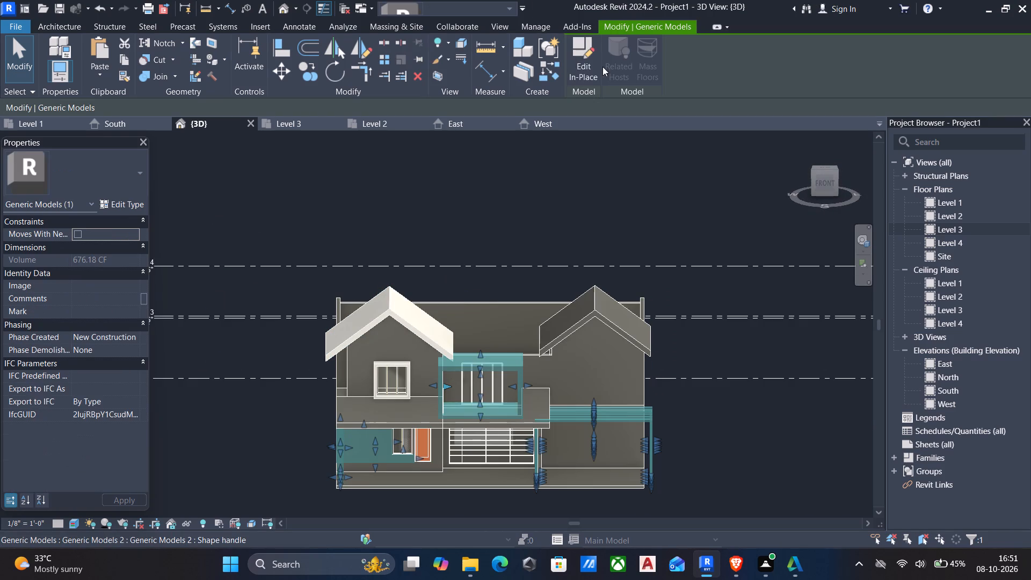
pyautogui.click(573, 69)
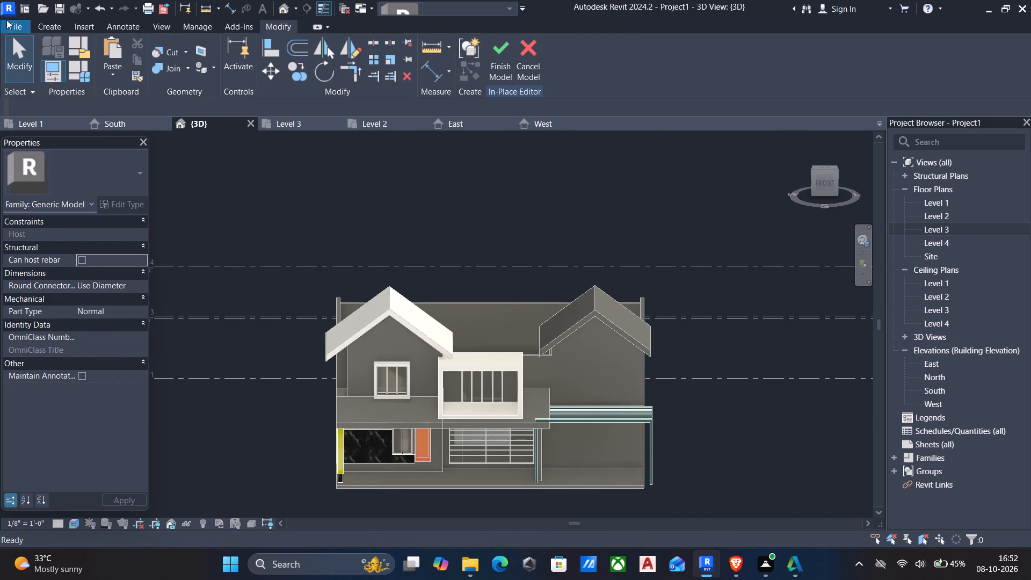
pyautogui.click(46, 20)
pyautogui.click(123, 52)
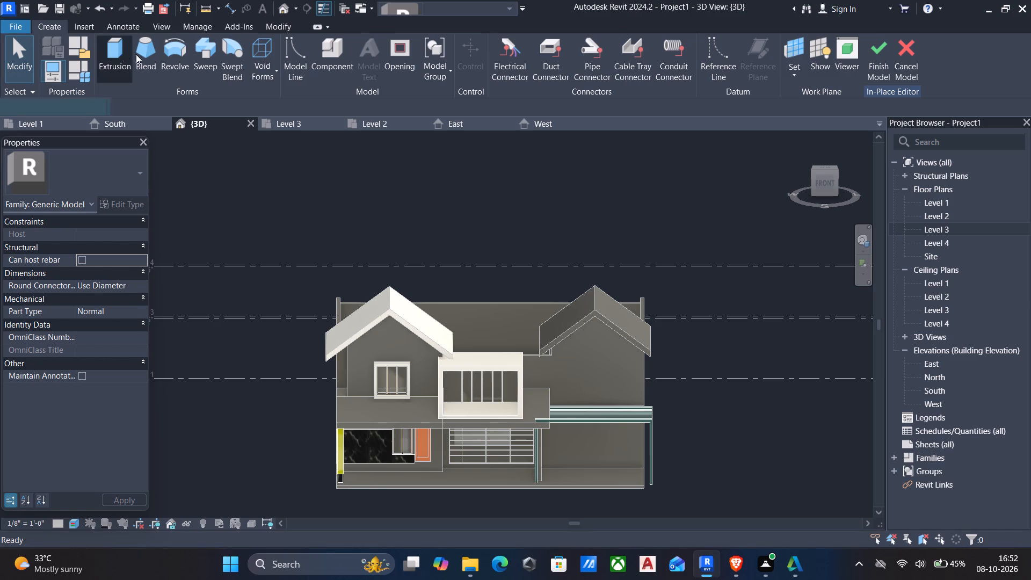
pyautogui.click(610, 73)
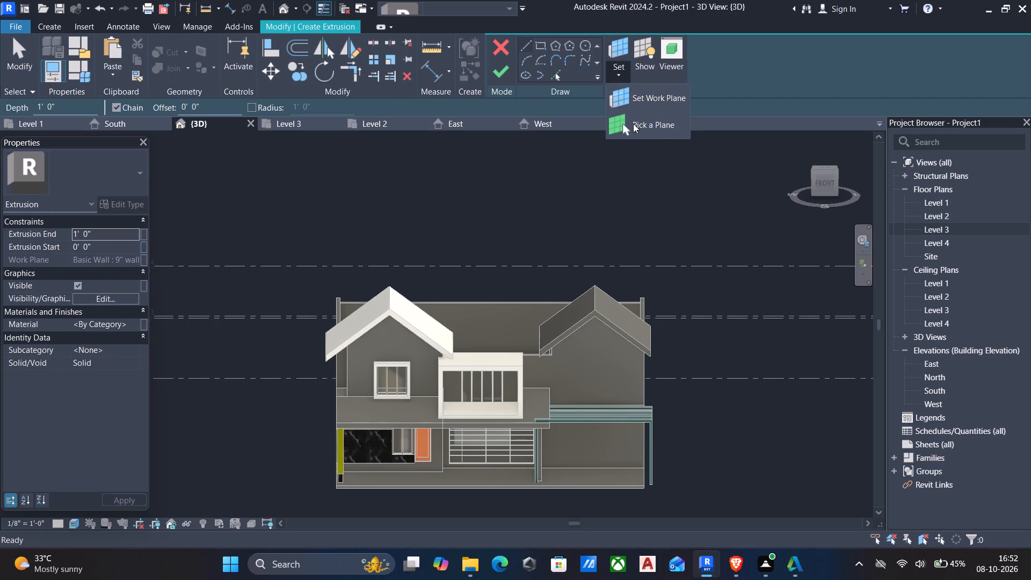
pyautogui.click(633, 124)
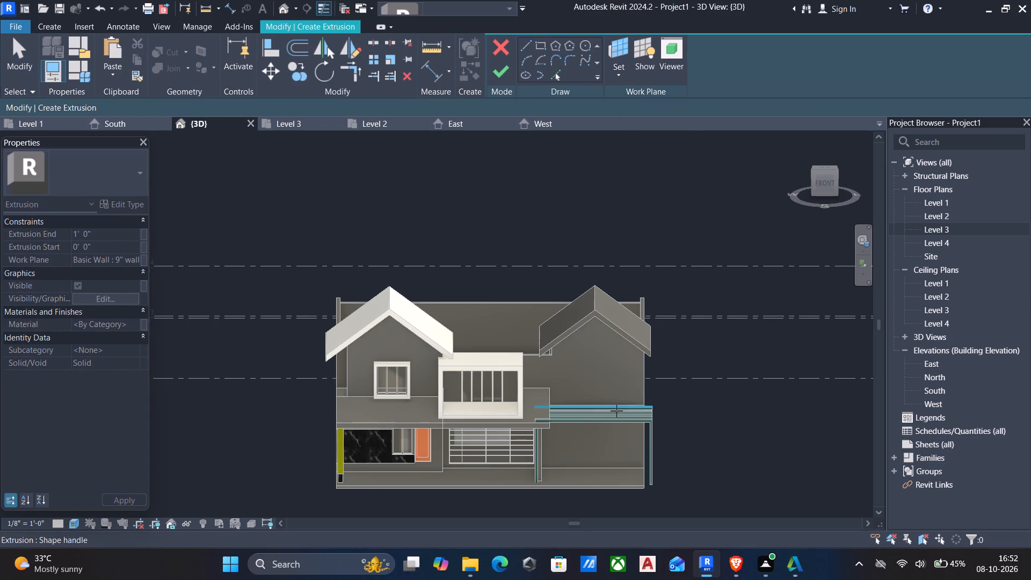
pyautogui.click(556, 357)
# Sketch a horizontal rectangle about 3'-7" wide and 6" high just below the gable's peak.
pyautogui.click(538, 47)
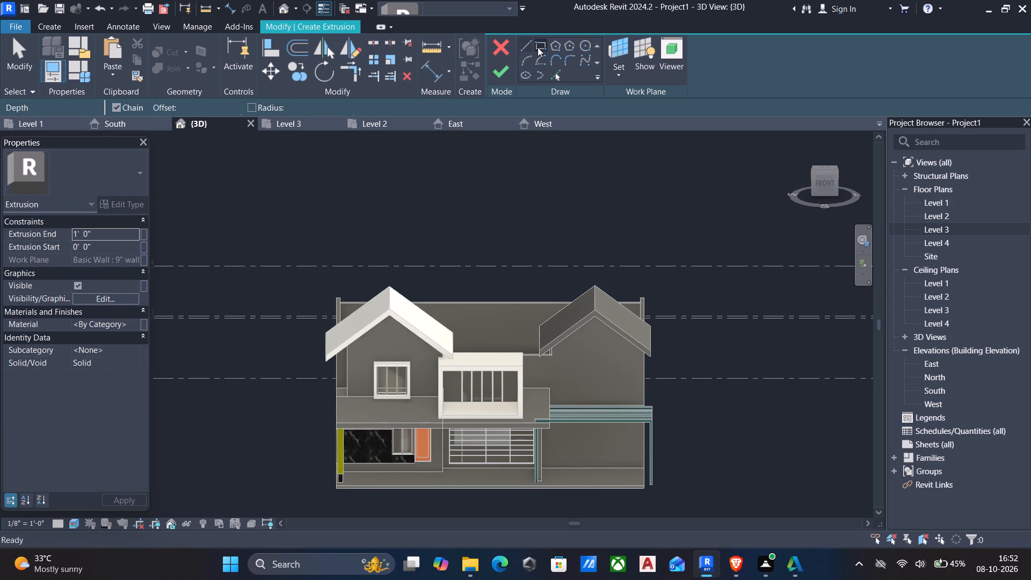
pyautogui.click(822, 182)
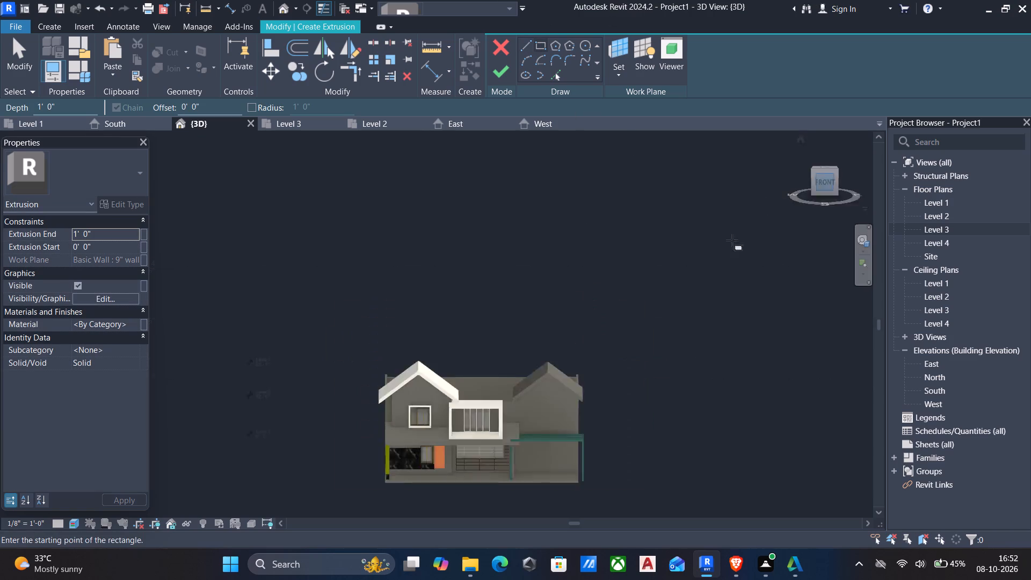
pyautogui.scroll(6, 449, 339)
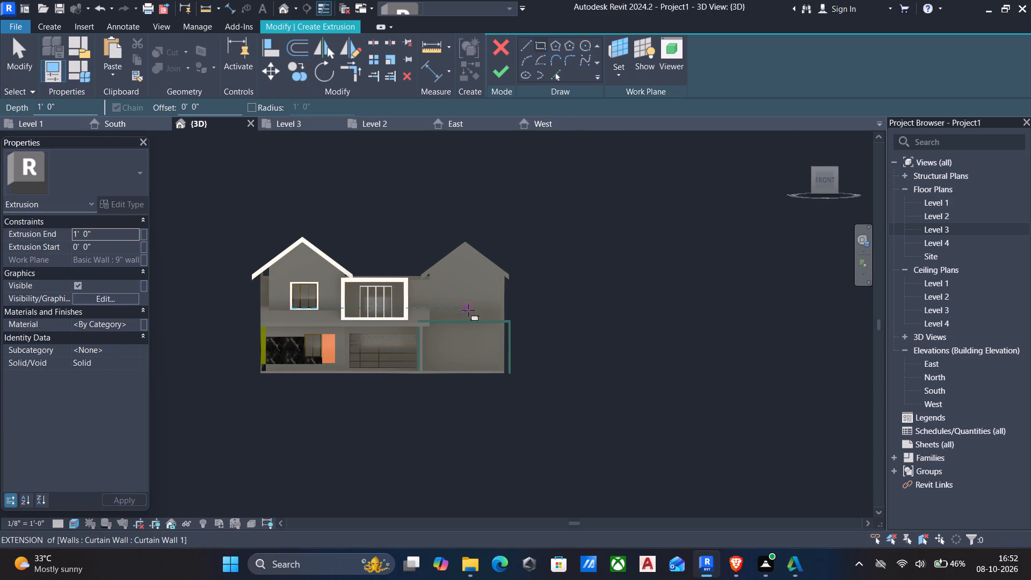
pyautogui.scroll(5, 477, 283)
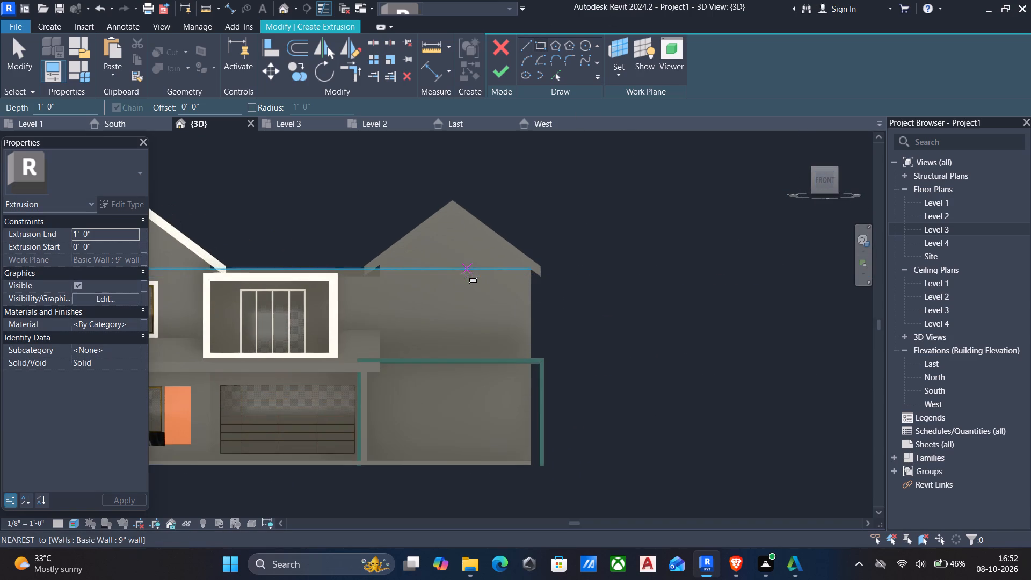
pyautogui.moveTo(467, 273); pyautogui.dragTo(490, 334, button='middle')
pyautogui.scroll(4, 442, 350)
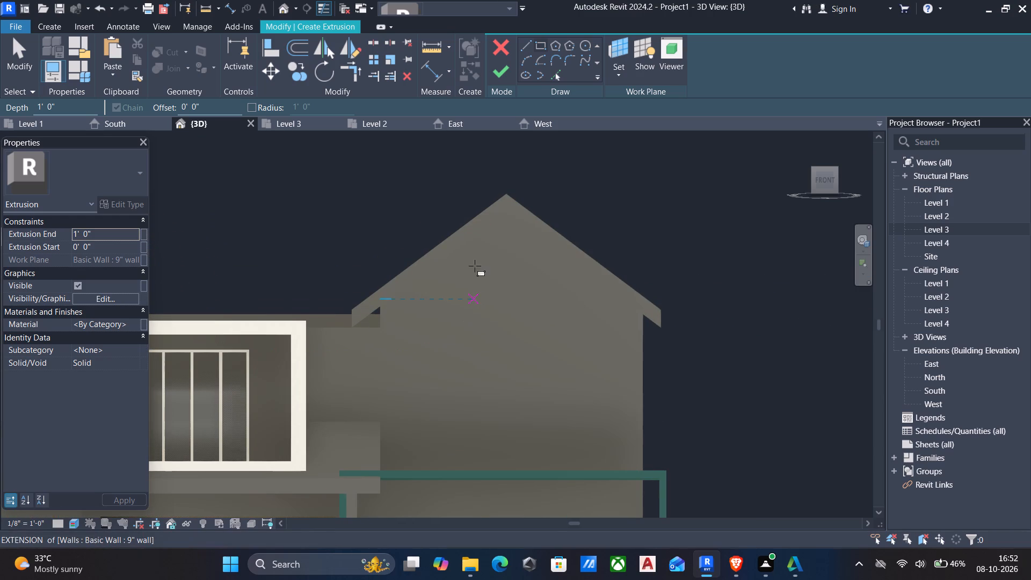
pyautogui.click(483, 230)
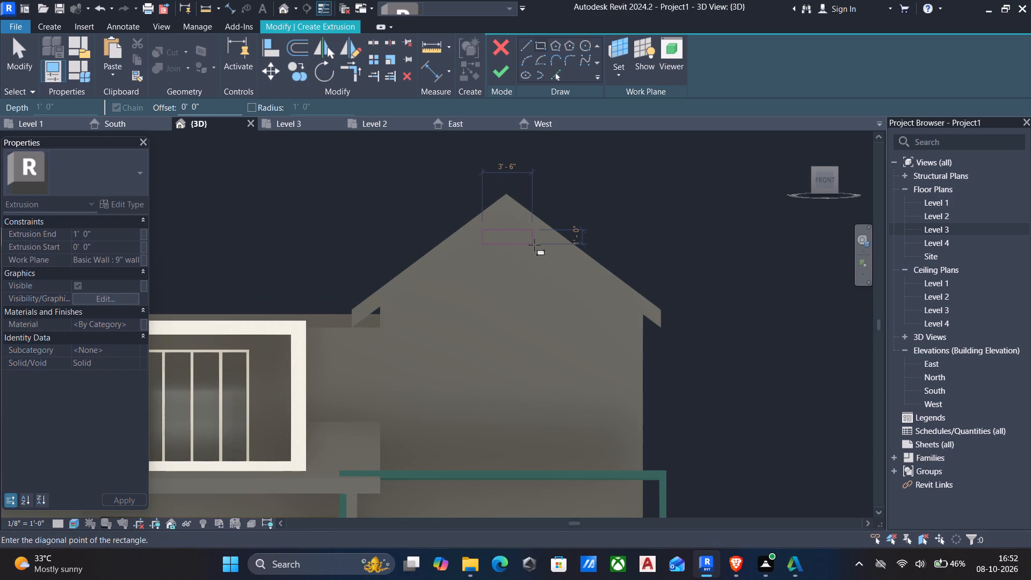
pyautogui.scroll(3, 545, 244)
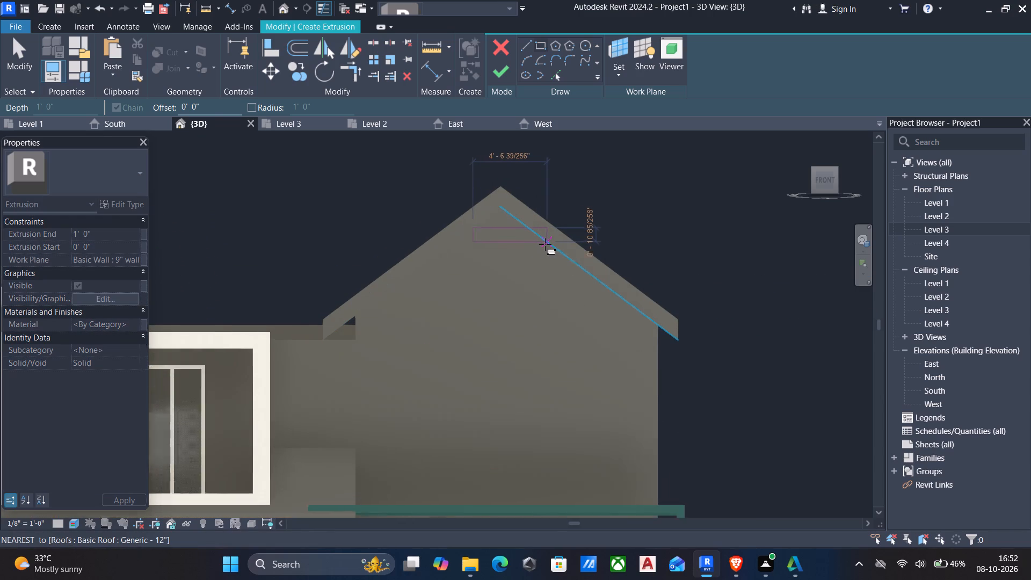
pyautogui.scroll(1, 545, 244)
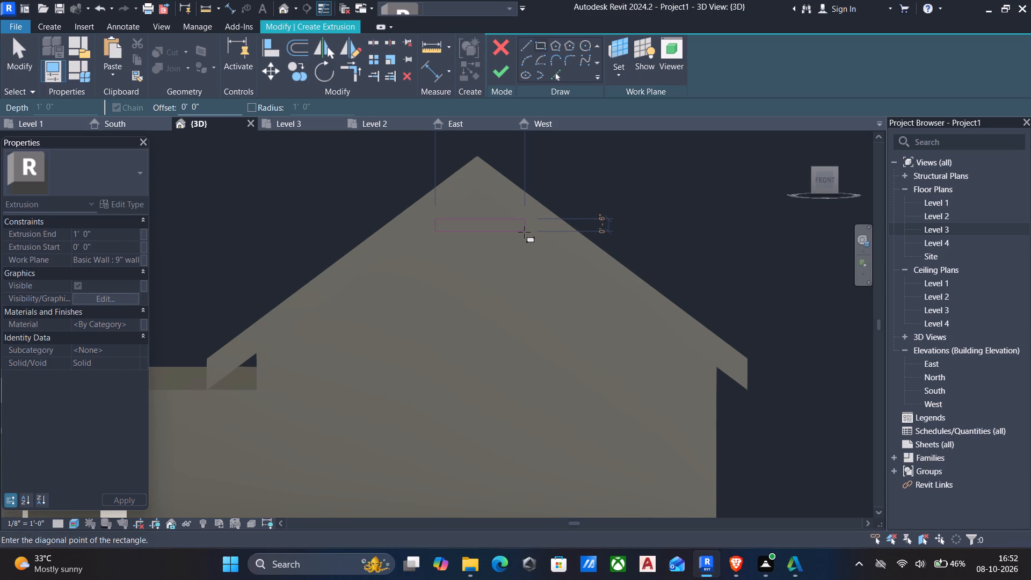
pyautogui.click(524, 232)
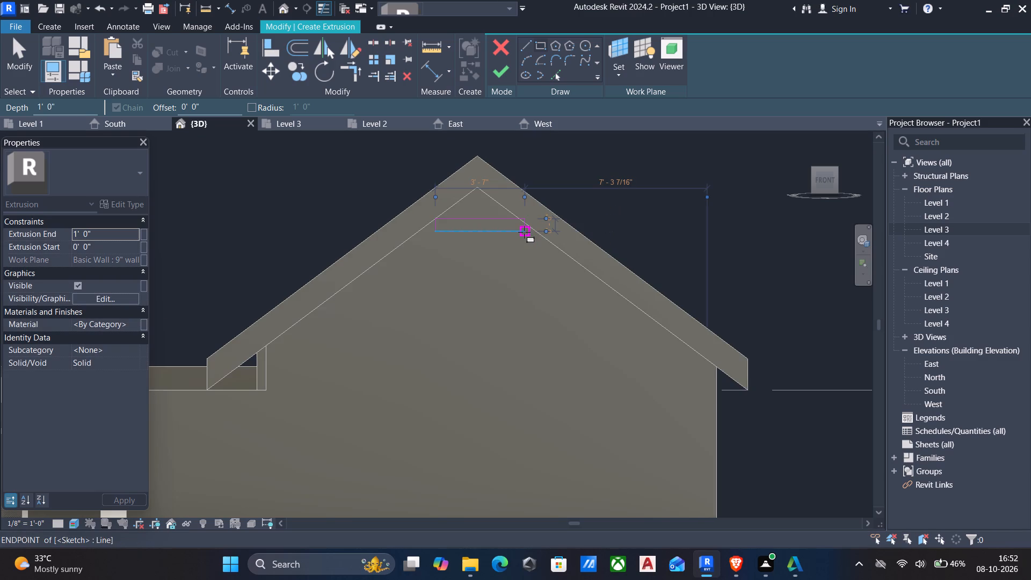
pyautogui.press('Escape')
pyautogui.press('Escape')
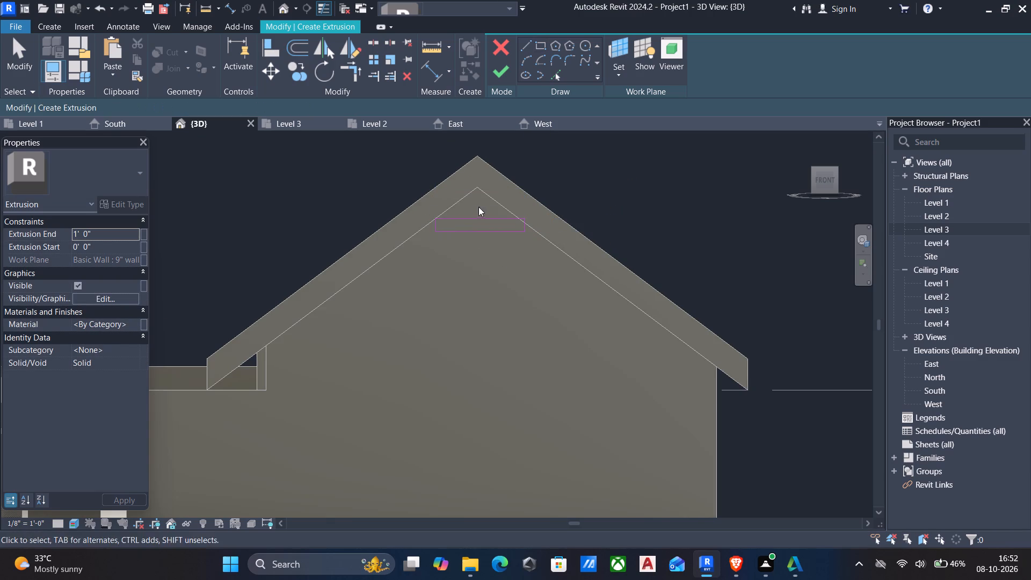
# Nudge the rectangle's side and bottom edges inward to make a thin strip 3'-4 3/4" wide and about 2 1/4" high.
pyautogui.scroll(4, 529, 231)
pyautogui.click(522, 219)
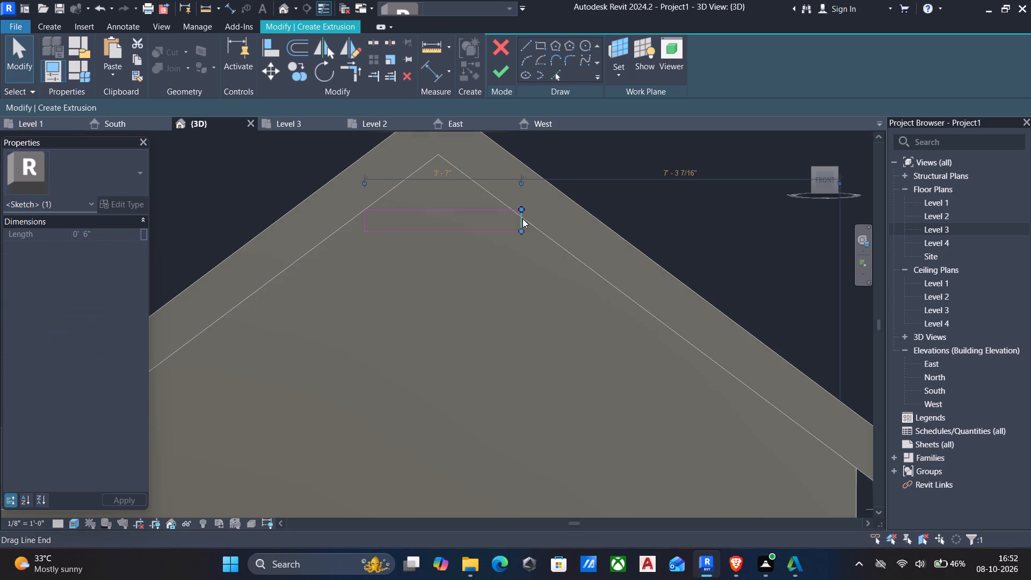
pyautogui.press('Left')
pyautogui.press('Left')
pyautogui.press('Left')
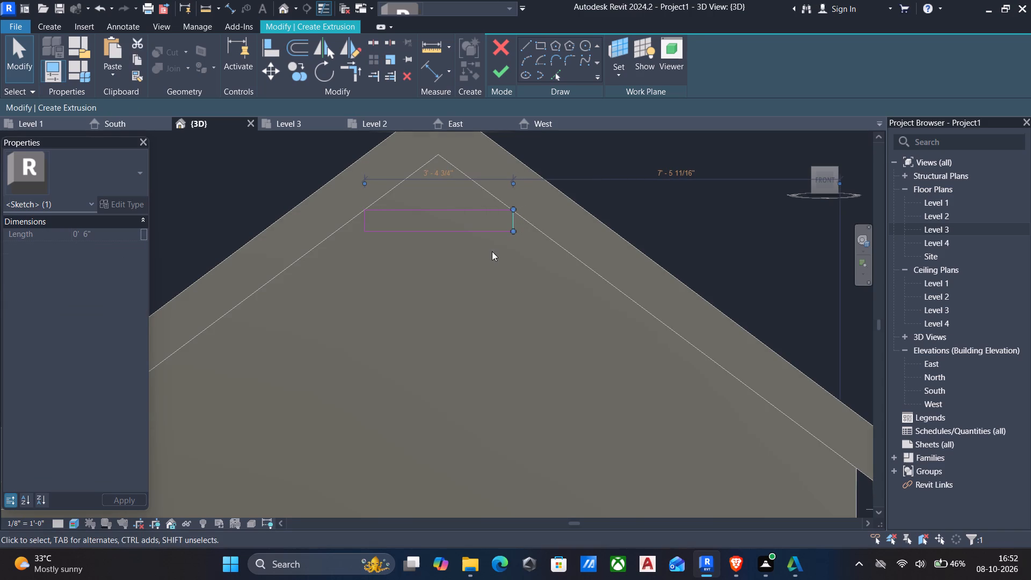
pyautogui.click(441, 235)
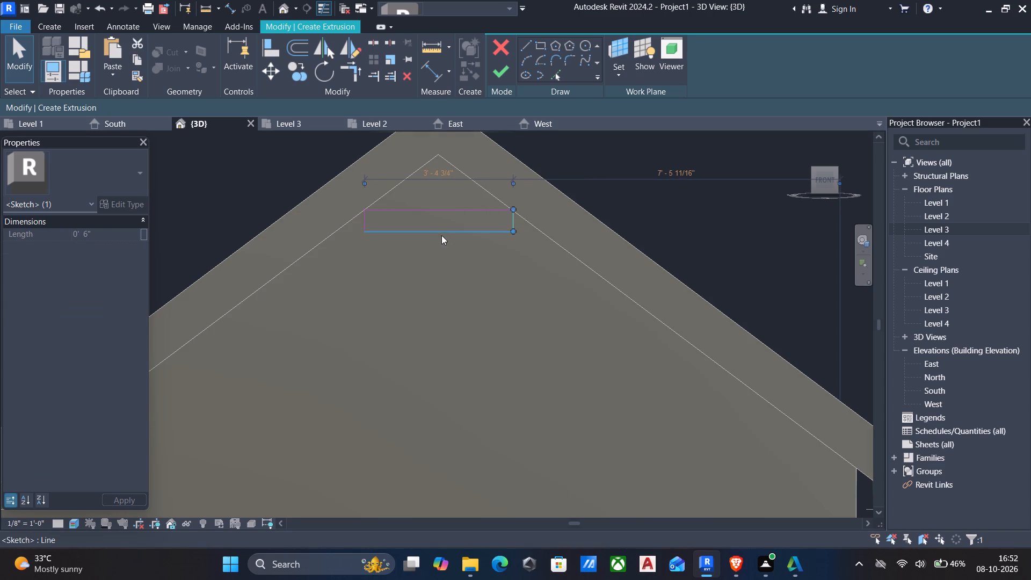
pyautogui.press('Up')
pyautogui.press('Up')
pyautogui.press('Up')
pyautogui.press('Up')
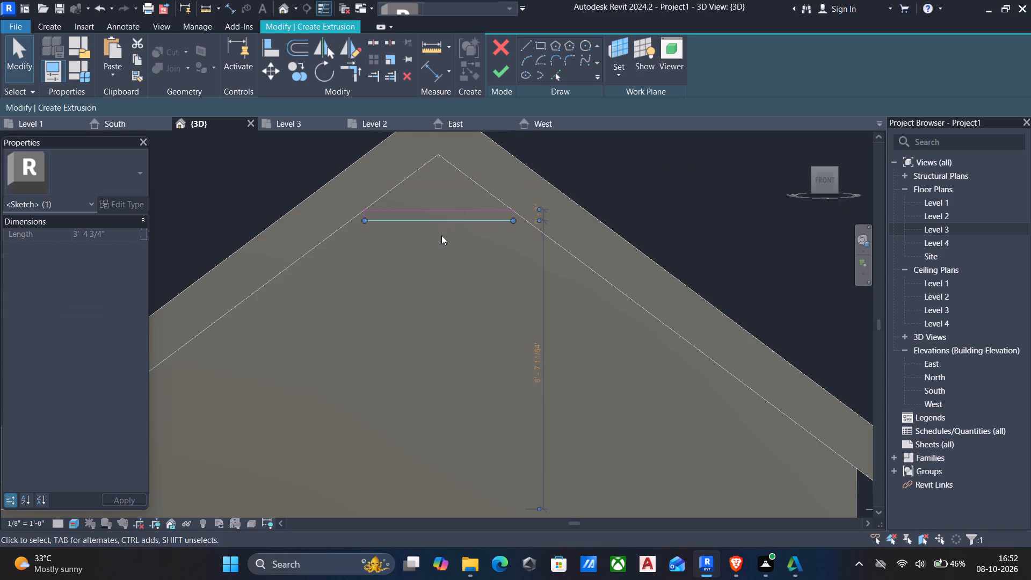
pyautogui.press('Up')
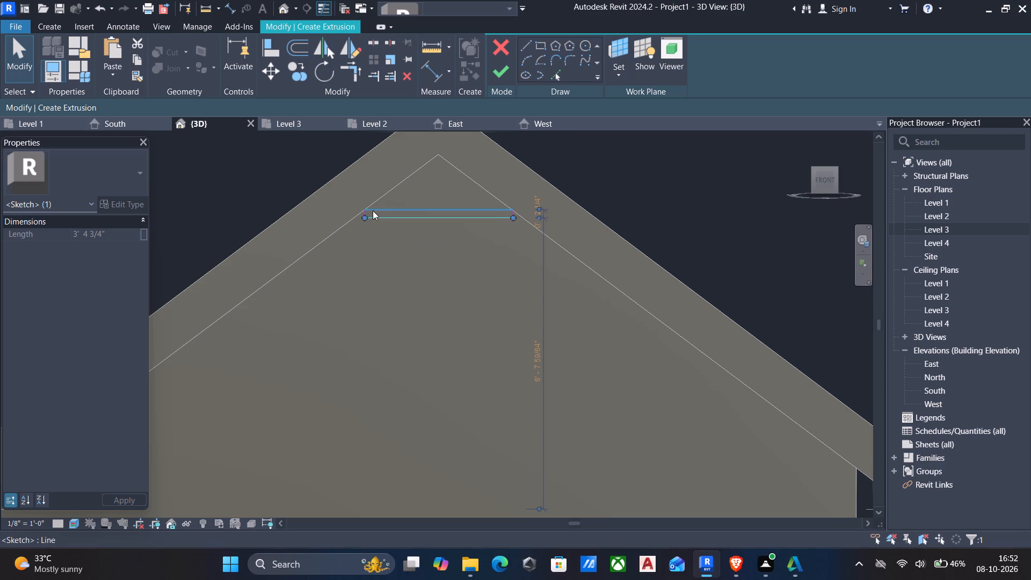
pyautogui.press('Escape')
# Copy the thin strip profile straight down the gable wall five times at 1'-0" spacing.
pyautogui.moveTo(339, 186); pyautogui.dragTo(542, 289)
pyautogui.press('c')
pyautogui.press('o')
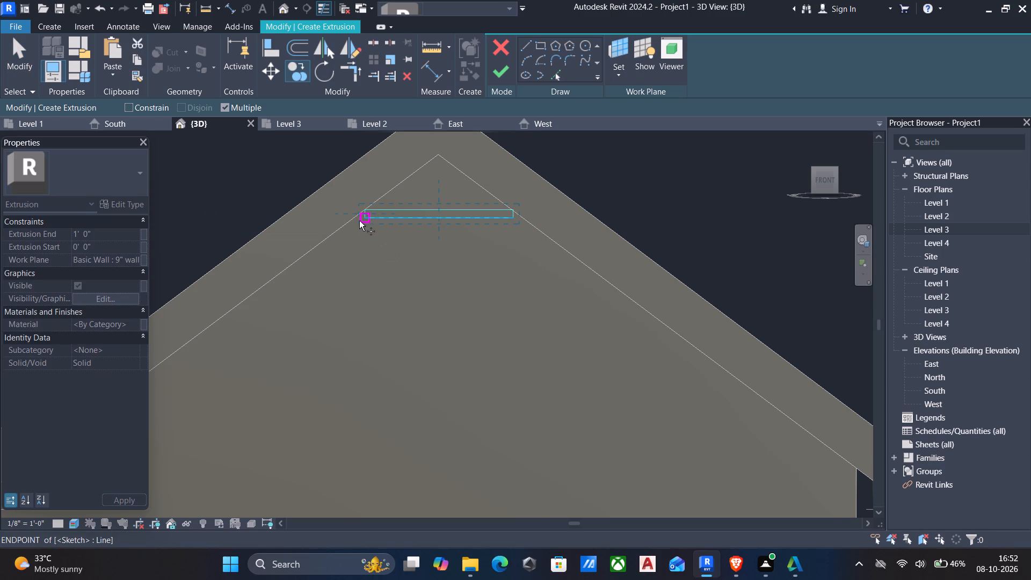
pyautogui.moveTo(359, 221); pyautogui.dragTo(360, 228)
pyautogui.click(364, 260)
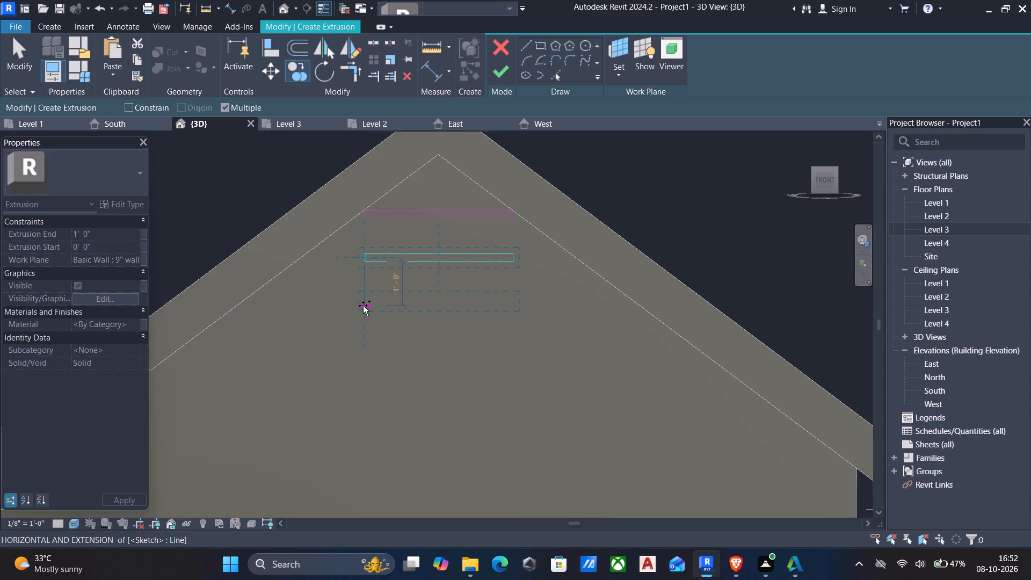
pyautogui.click(363, 306)
pyautogui.click(365, 351)
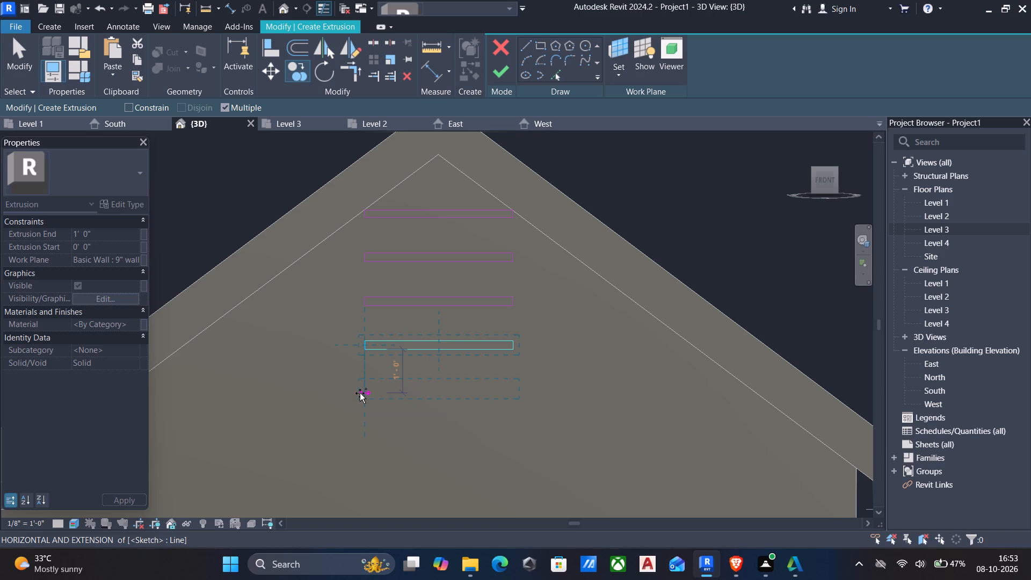
pyautogui.click(360, 392)
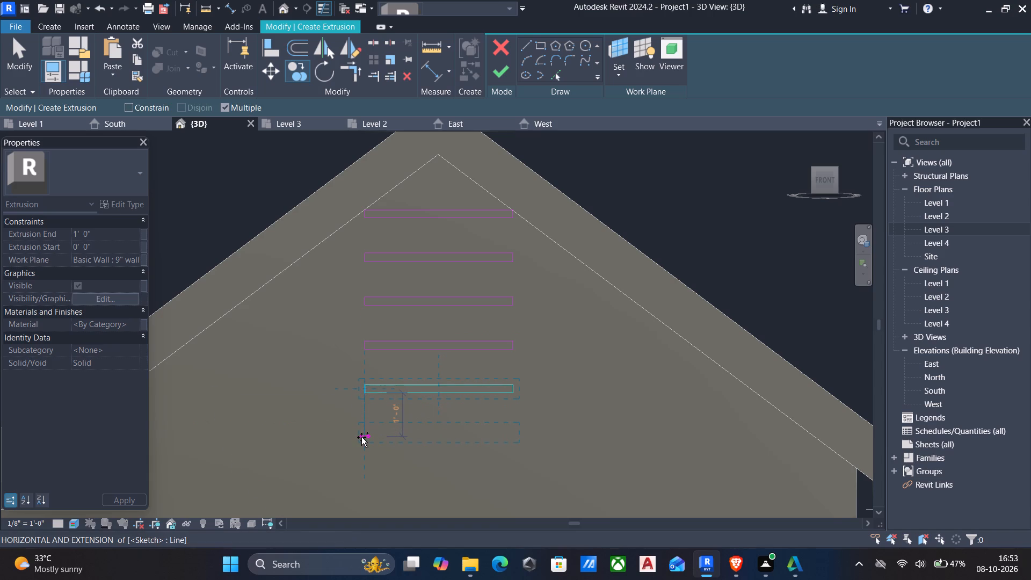
pyautogui.click(361, 438)
# Place five more copies of the thin strip profile straight down the gable wall at 1'-0" spacing.
pyautogui.moveTo(355, 472); pyautogui.dragTo(363, 419, button='middle')
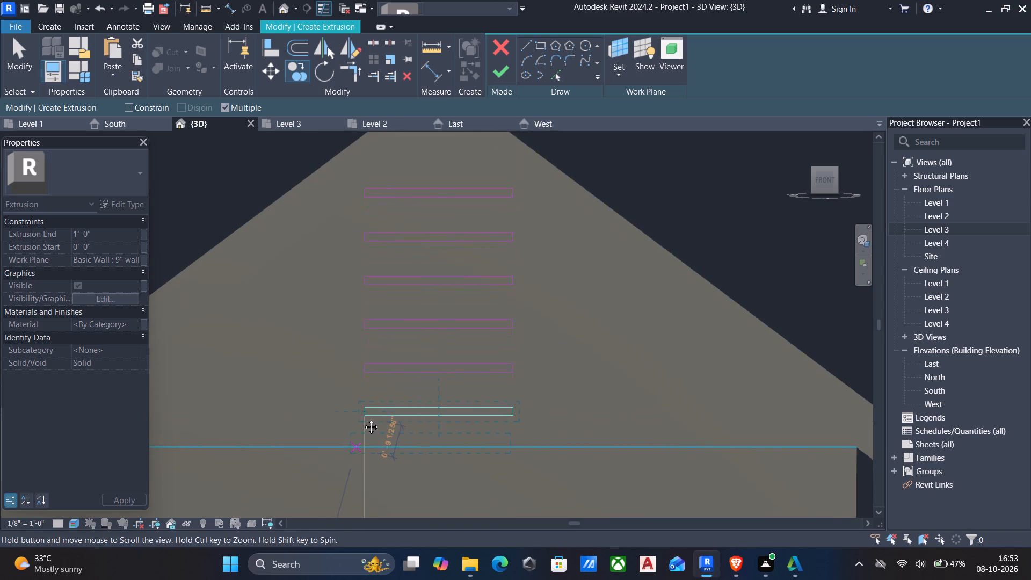
pyautogui.moveTo(363, 419); pyautogui.dragTo(387, 351, button='middle')
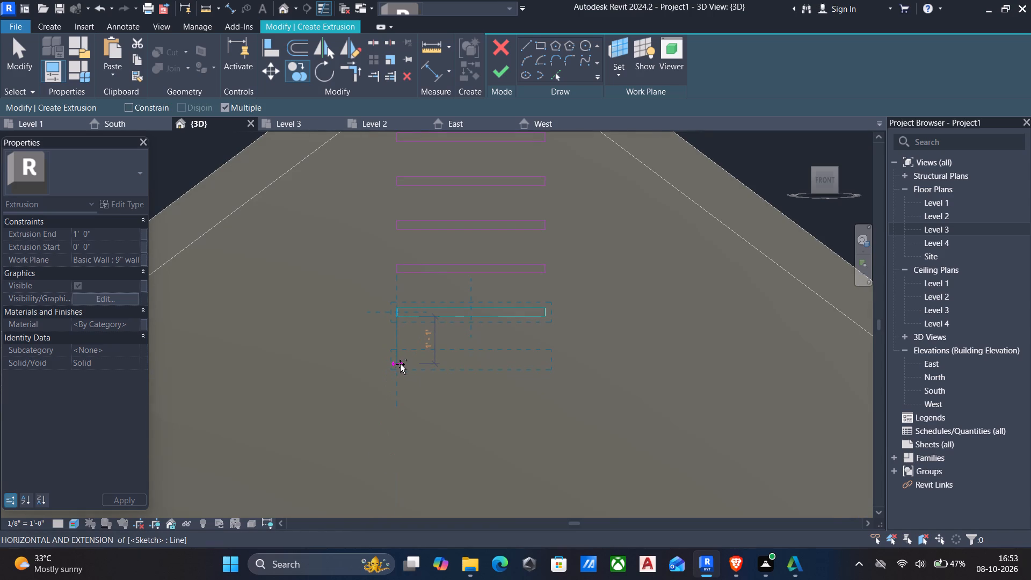
pyautogui.click(402, 361)
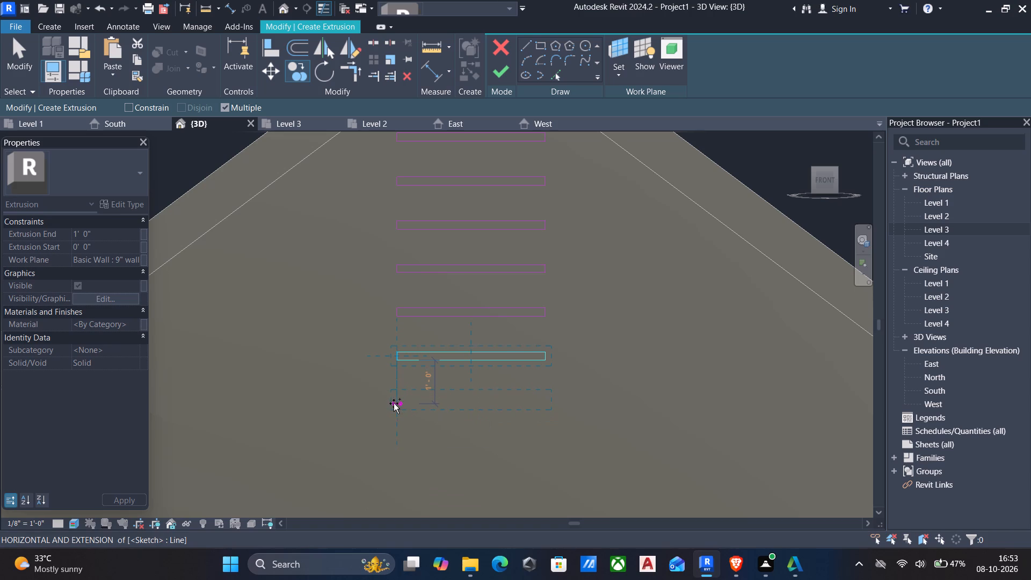
pyautogui.click(394, 403)
pyautogui.scroll(-1, 398, 441)
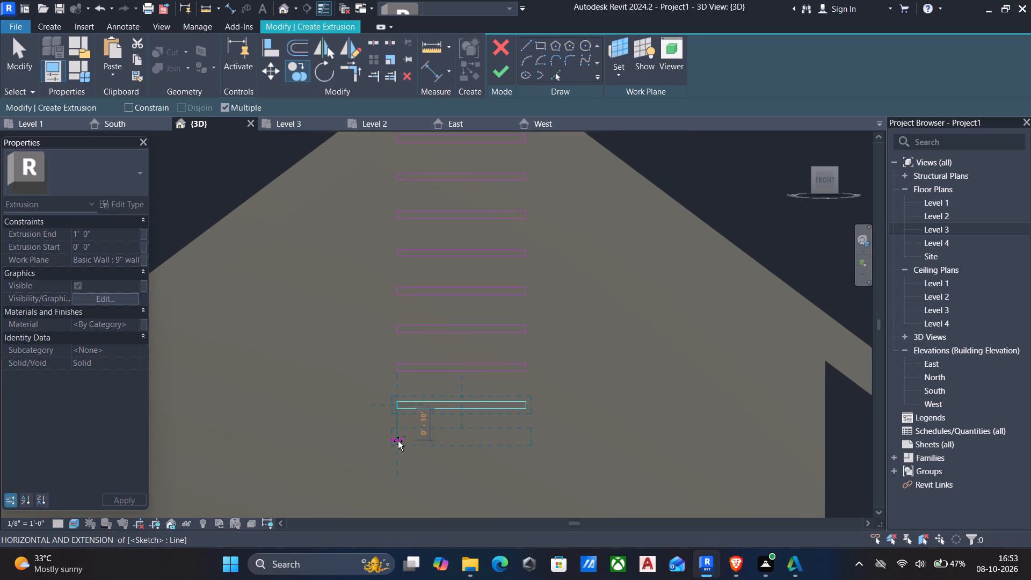
pyautogui.scroll(-2, 406, 432)
pyautogui.moveTo(406, 432); pyautogui.dragTo(442, 332, button='middle')
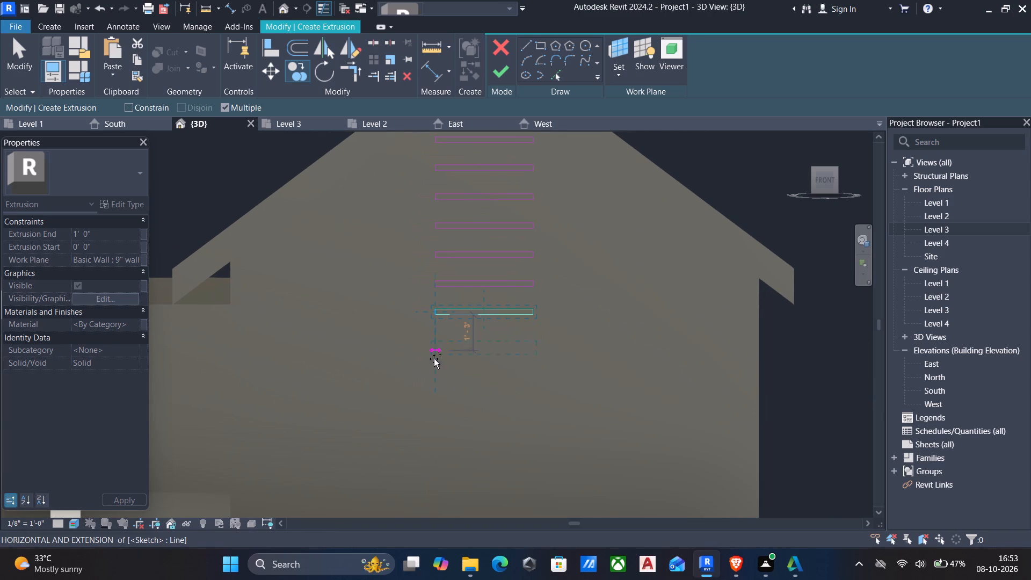
pyautogui.scroll(4, 438, 350)
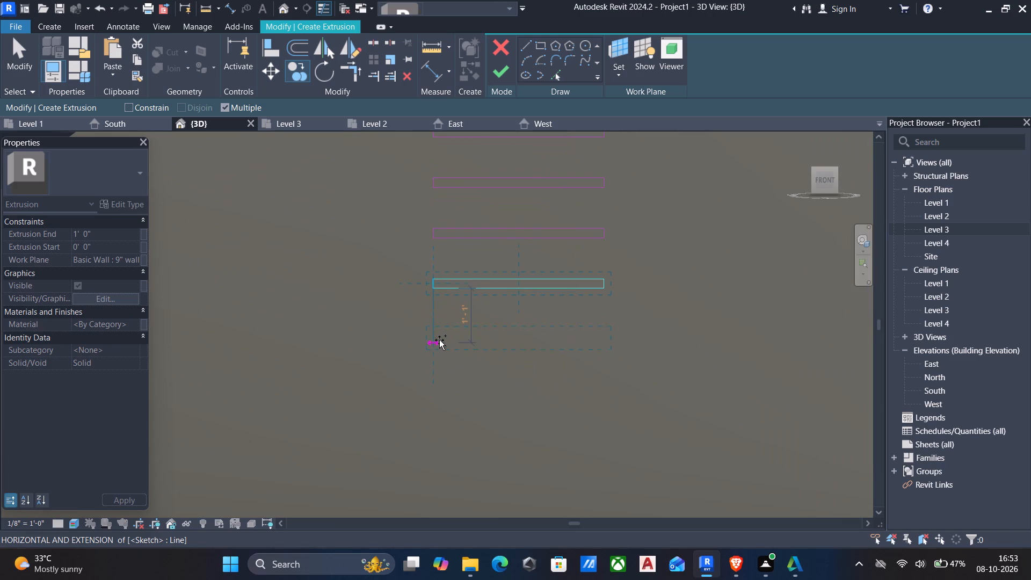
pyautogui.click(437, 337)
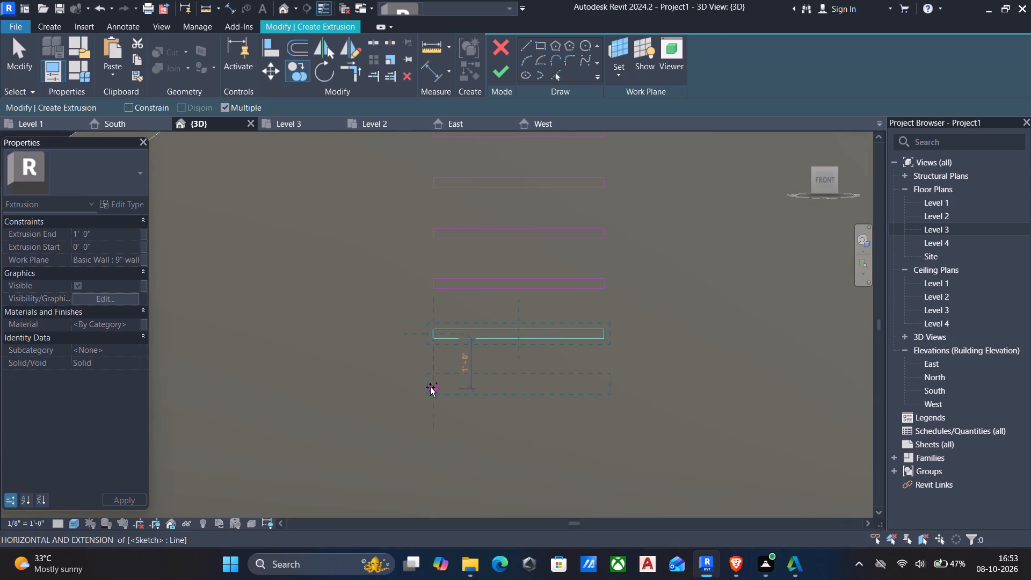
pyautogui.click(430, 389)
pyautogui.scroll(-2, 429, 409)
pyautogui.moveTo(429, 410); pyautogui.dragTo(434, 329, button='middle')
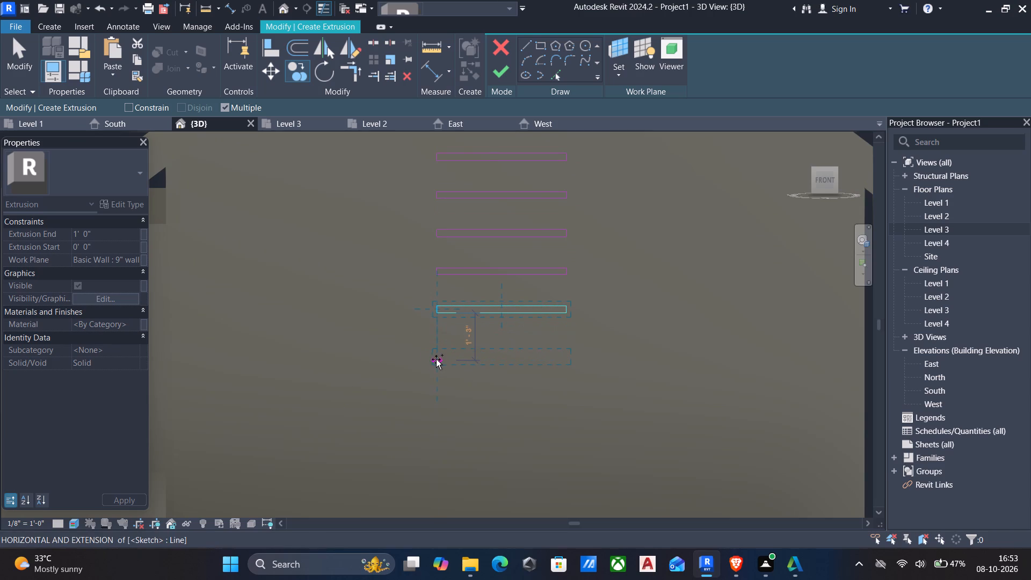
pyautogui.scroll(4, 438, 353)
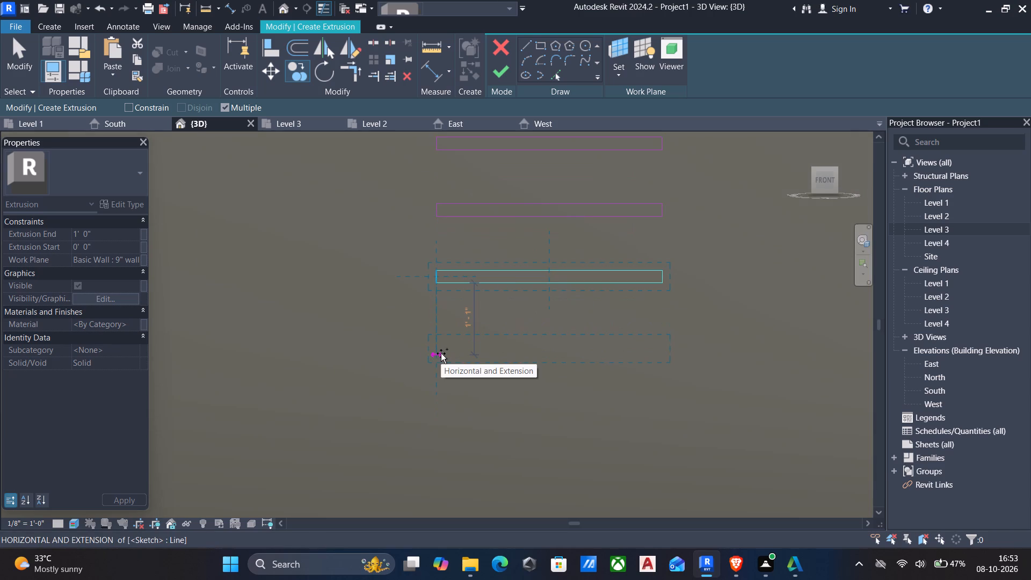
pyautogui.click(440, 348)
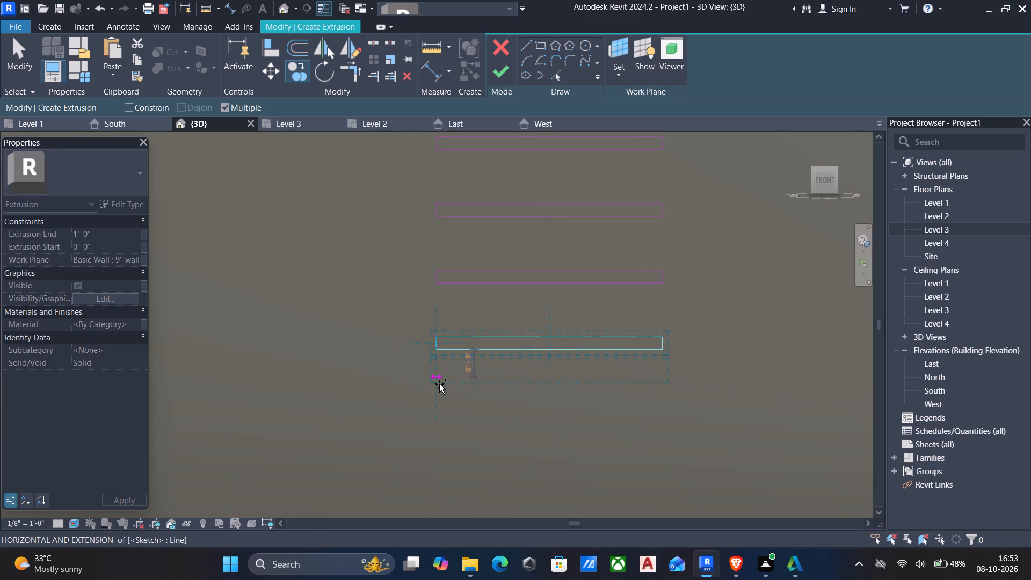
# Constrain the copy direction and place six more strip copies at 1'-0" spacing, down to just above the green frame.
pyautogui.scroll(-5, 438, 395)
pyautogui.moveTo(437, 406); pyautogui.dragTo(439, 340, button='middle')
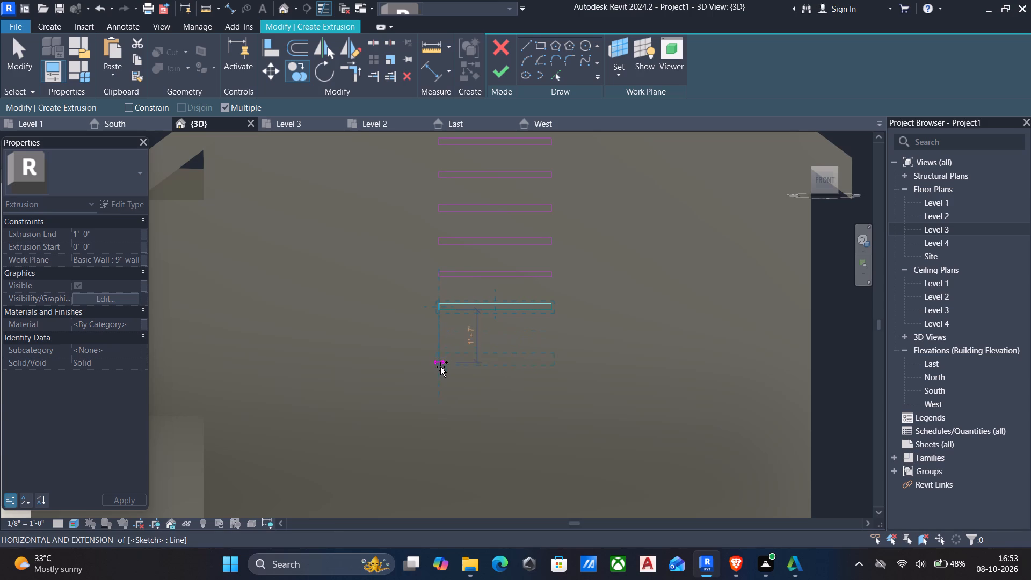
pyautogui.scroll(-5, 440, 368)
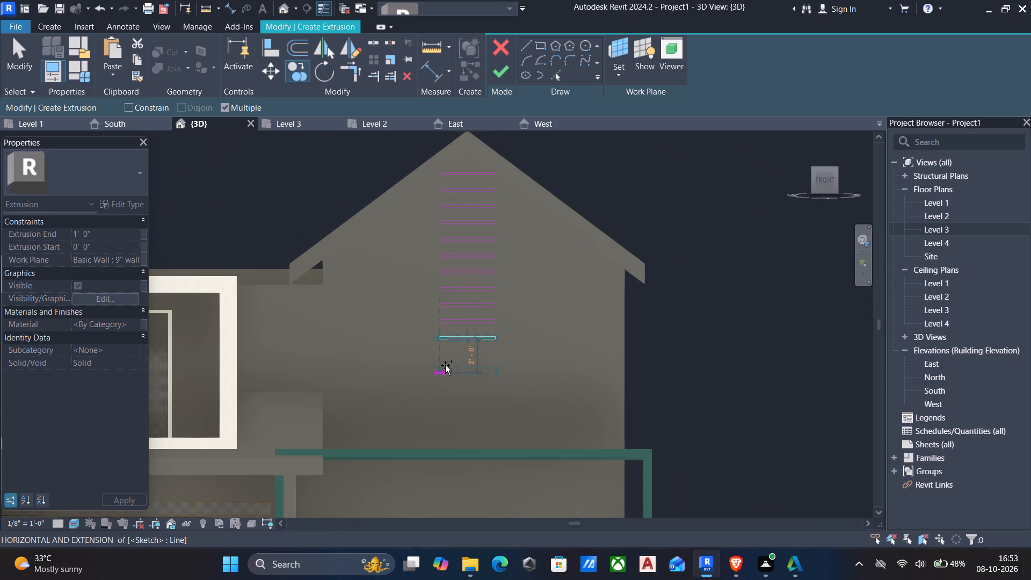
pyautogui.scroll(3, 446, 364)
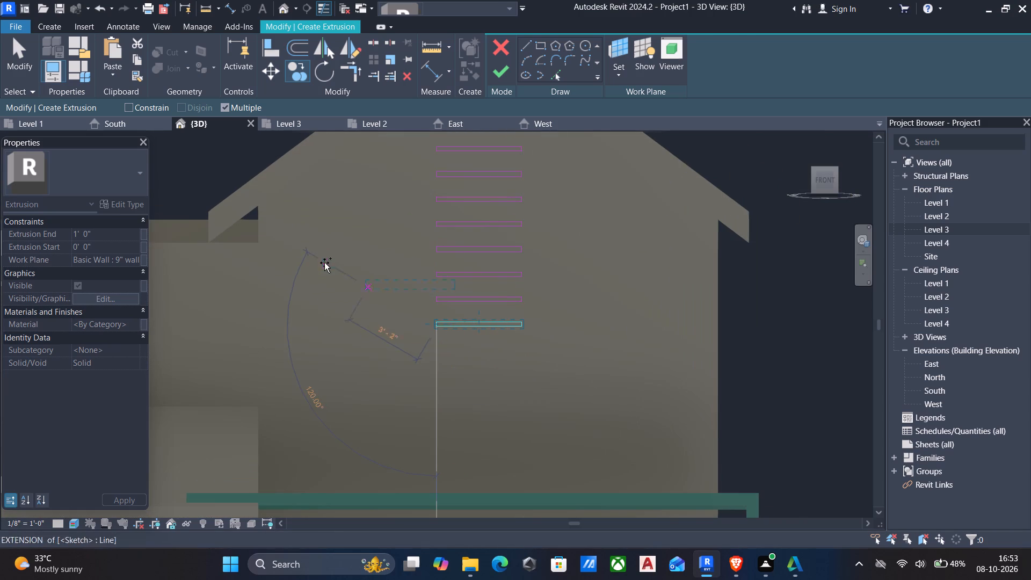
pyautogui.click(127, 104)
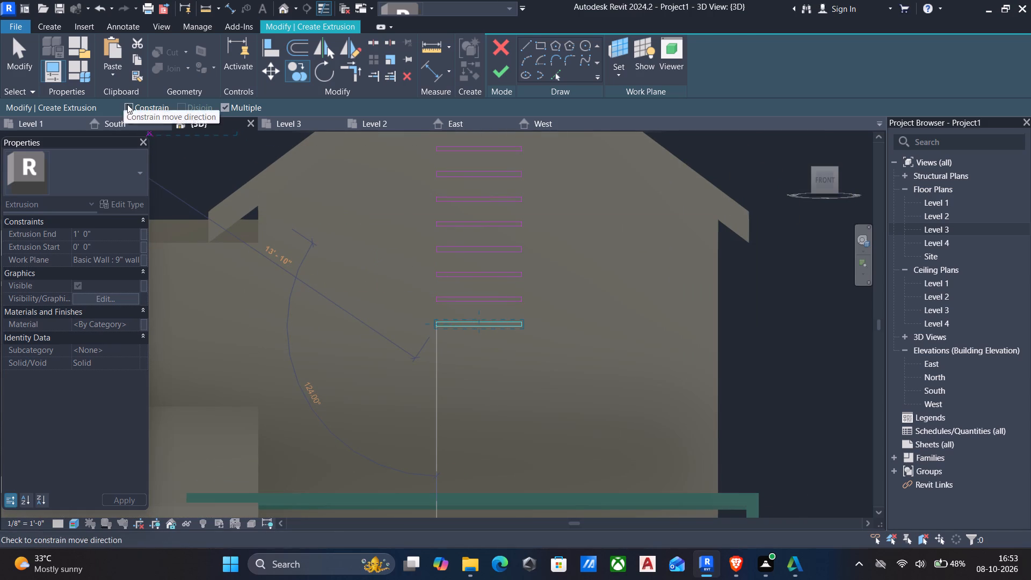
pyautogui.scroll(3, 440, 363)
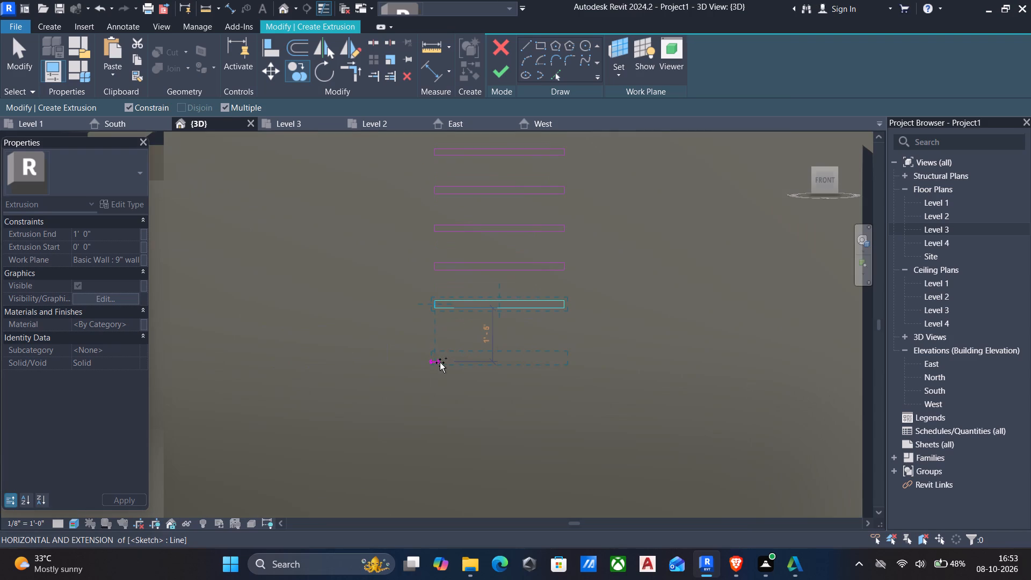
pyautogui.click(438, 345)
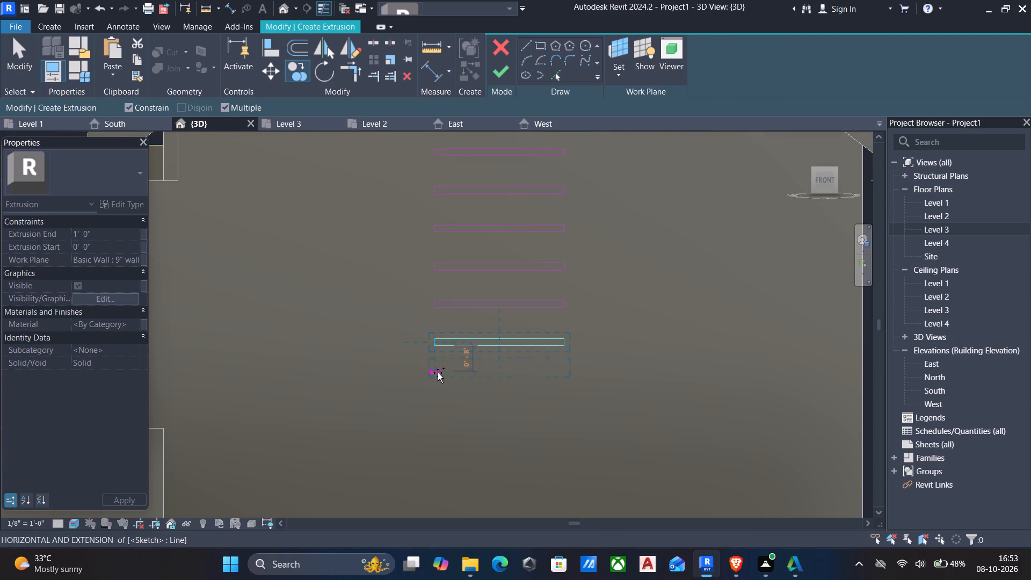
pyautogui.click(438, 383)
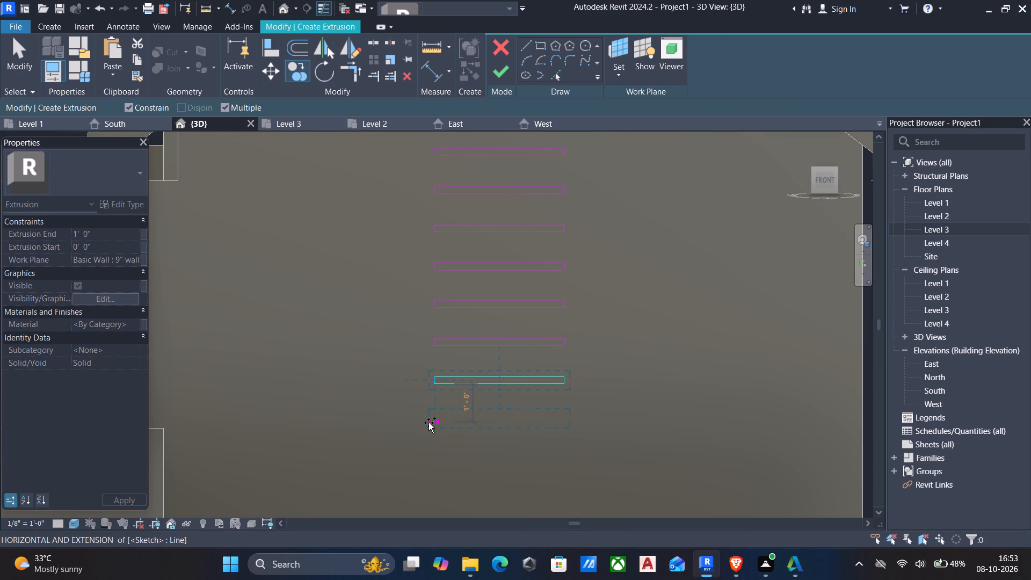
pyautogui.click(429, 423)
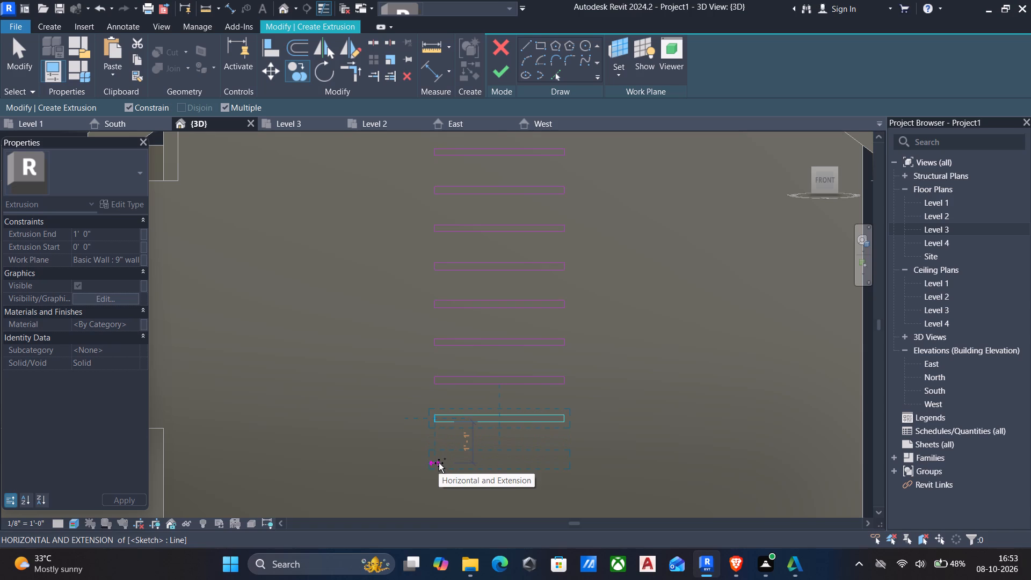
pyautogui.click(440, 459)
pyautogui.scroll(-3, 440, 485)
pyautogui.moveTo(440, 485); pyautogui.dragTo(438, 401, button='middle')
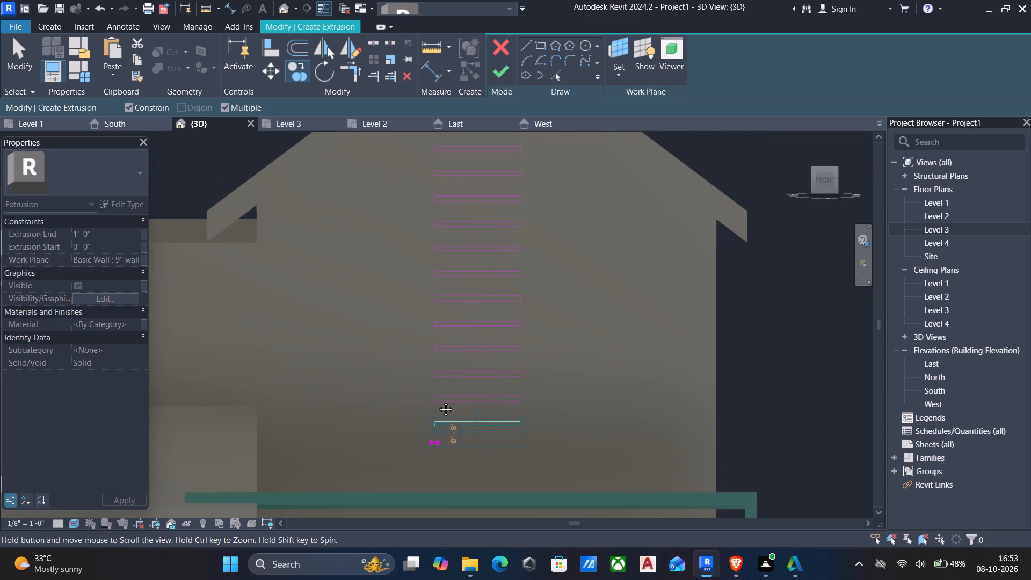
pyautogui.moveTo(438, 401); pyautogui.dragTo(443, 345, button='middle')
pyautogui.scroll(3, 445, 353)
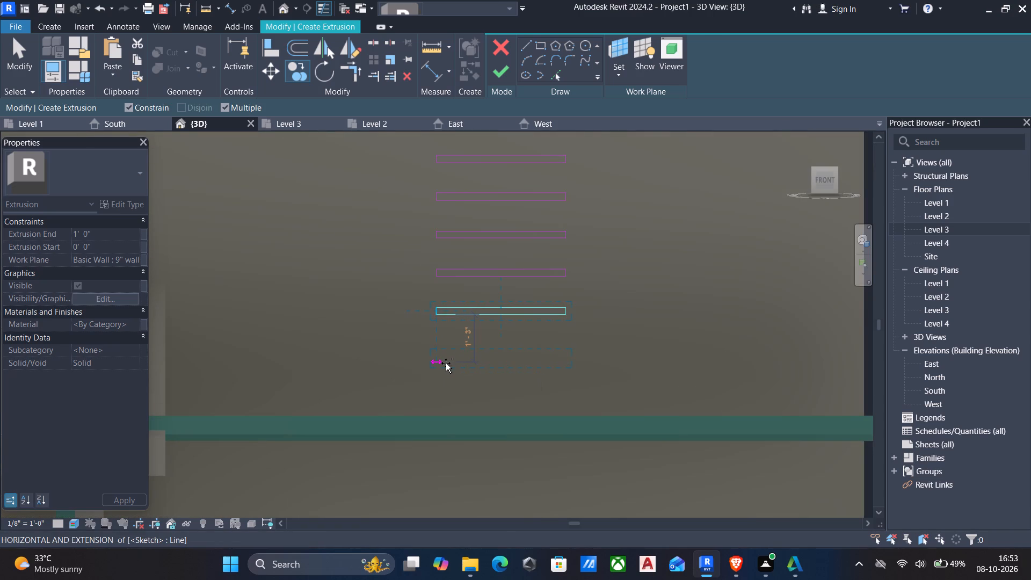
pyautogui.click(445, 352)
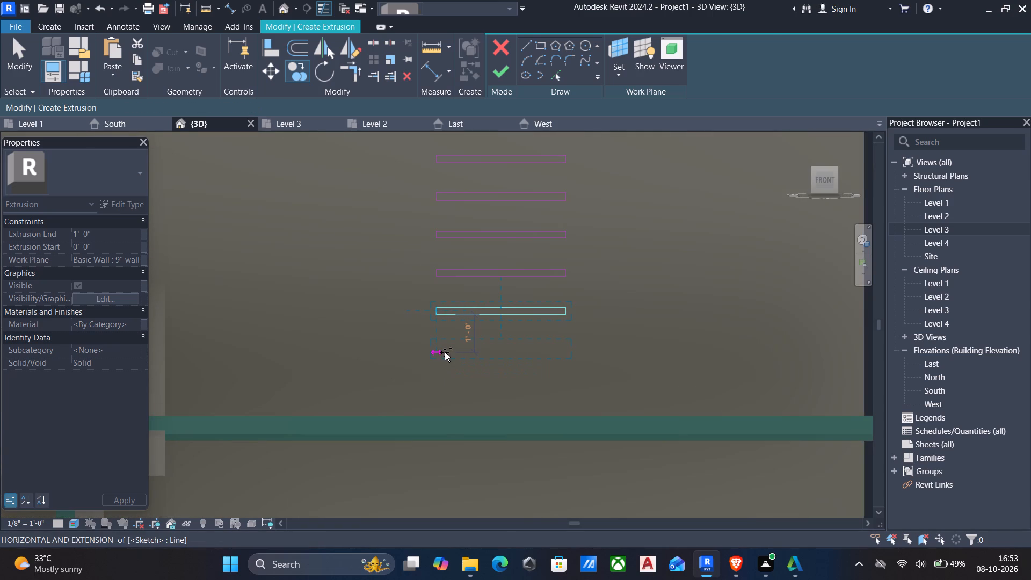
pyautogui.click(446, 390)
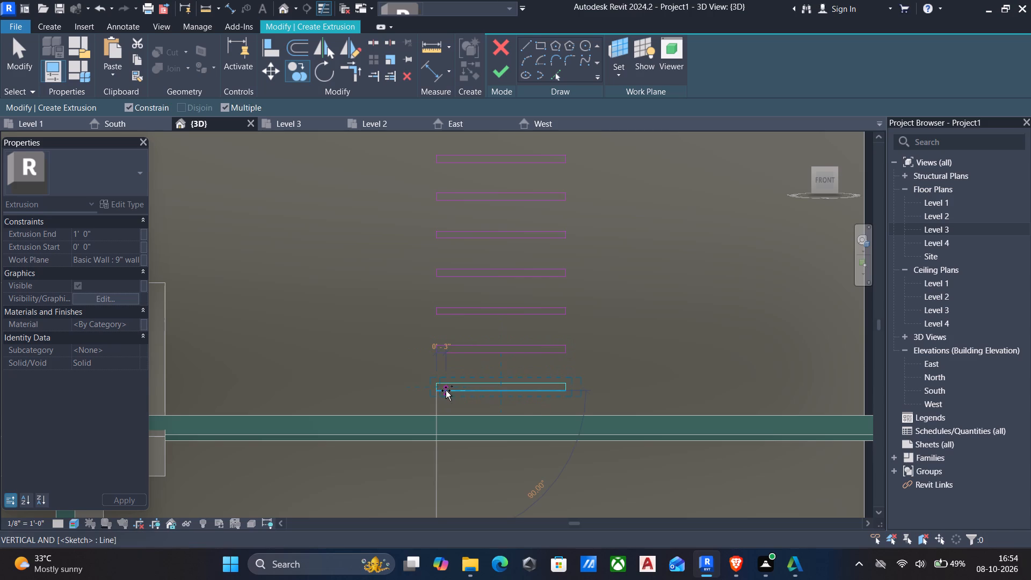
pyautogui.press('Escape')
pyautogui.scroll(-3, 511, 405)
pyautogui.moveTo(513, 405); pyautogui.dragTo(505, 415, button='middle')
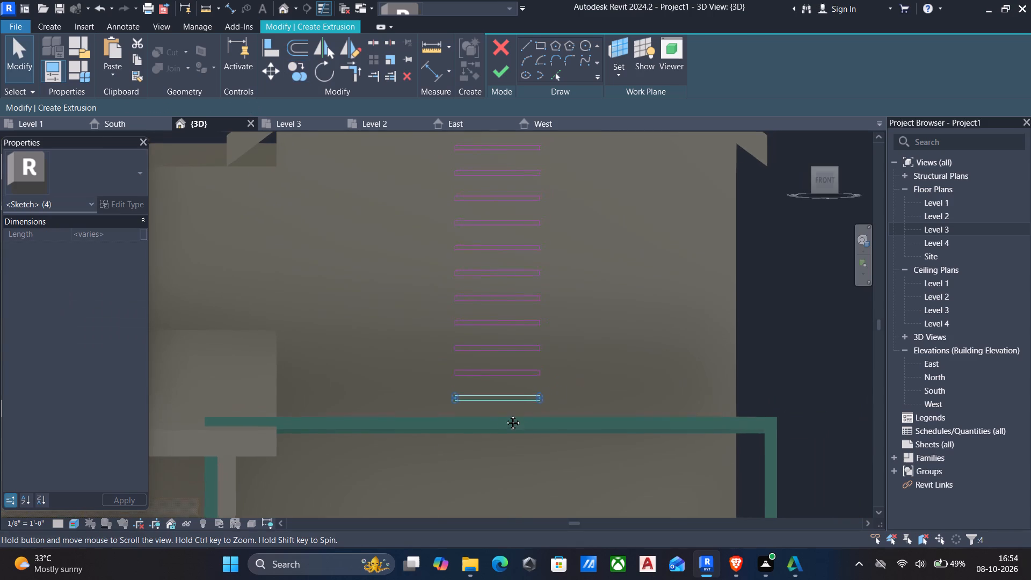
pyautogui.moveTo(505, 415); pyautogui.dragTo(505, 421, button='middle')
pyautogui.press('Escape')
# Move the right end lines of the lower twelve strip profiles out to the gable wall's right edge.
pyautogui.scroll(-5, 533, 318)
pyautogui.moveTo(533, 318); pyautogui.dragTo(530, 336, button='middle')
pyautogui.scroll(1, 531, 340)
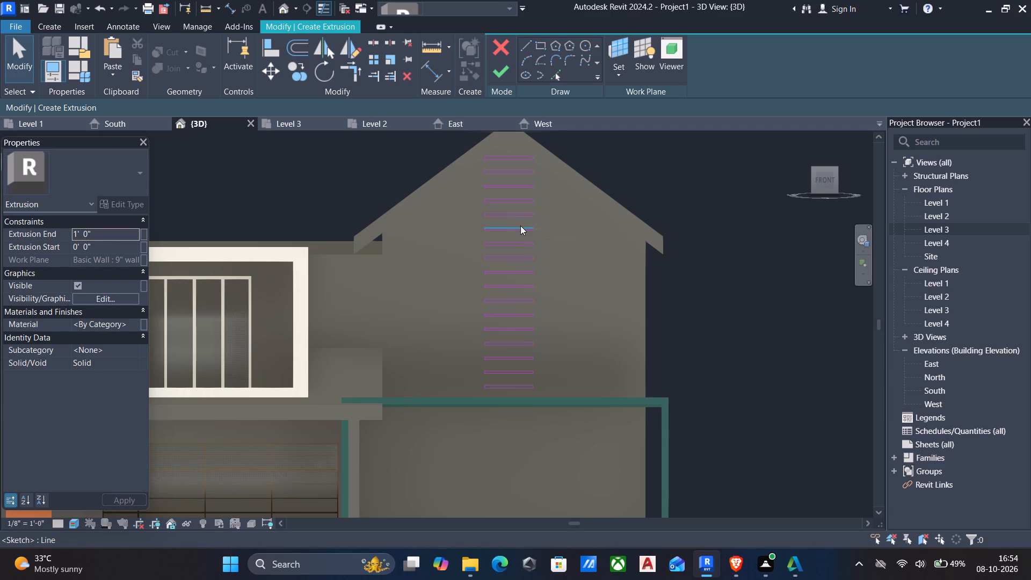
pyautogui.scroll(3, 523, 220)
pyautogui.moveTo(521, 223); pyautogui.dragTo(522, 225)
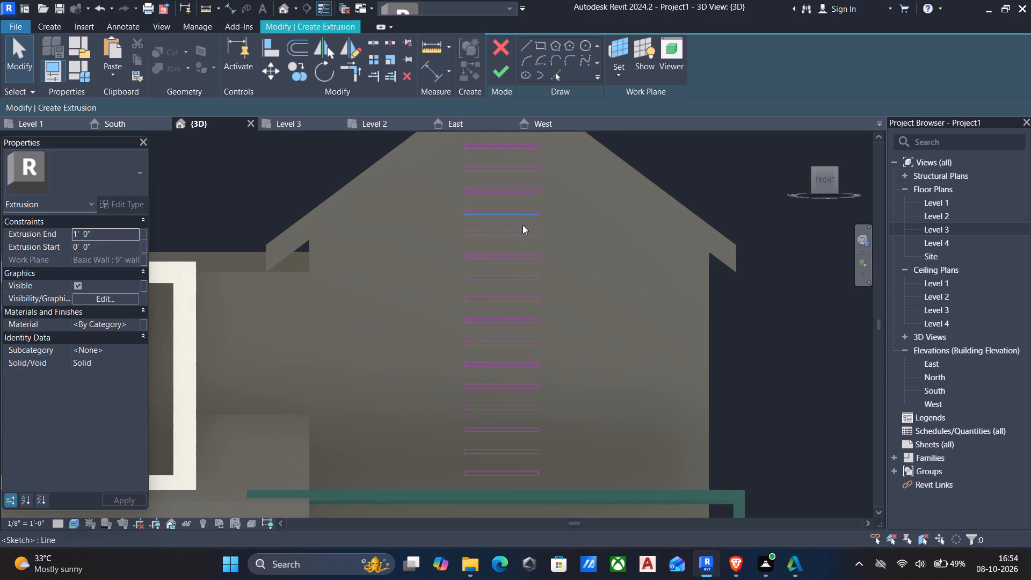
pyautogui.moveTo(522, 225); pyautogui.dragTo(584, 472)
pyautogui.scroll(-1, 562, 298)
pyautogui.write('mv')
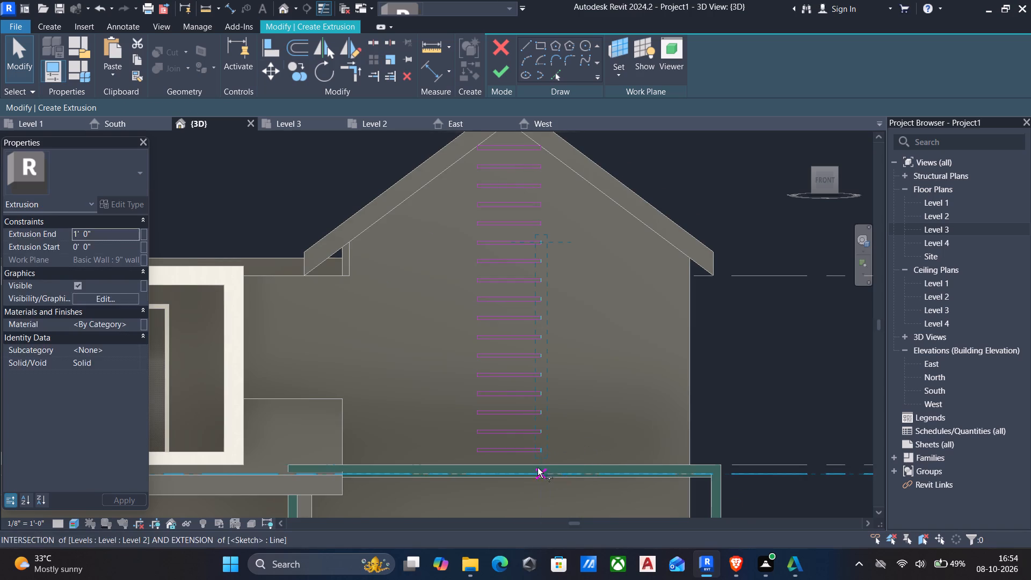
pyautogui.scroll(1, 542, 456)
pyautogui.click(541, 451)
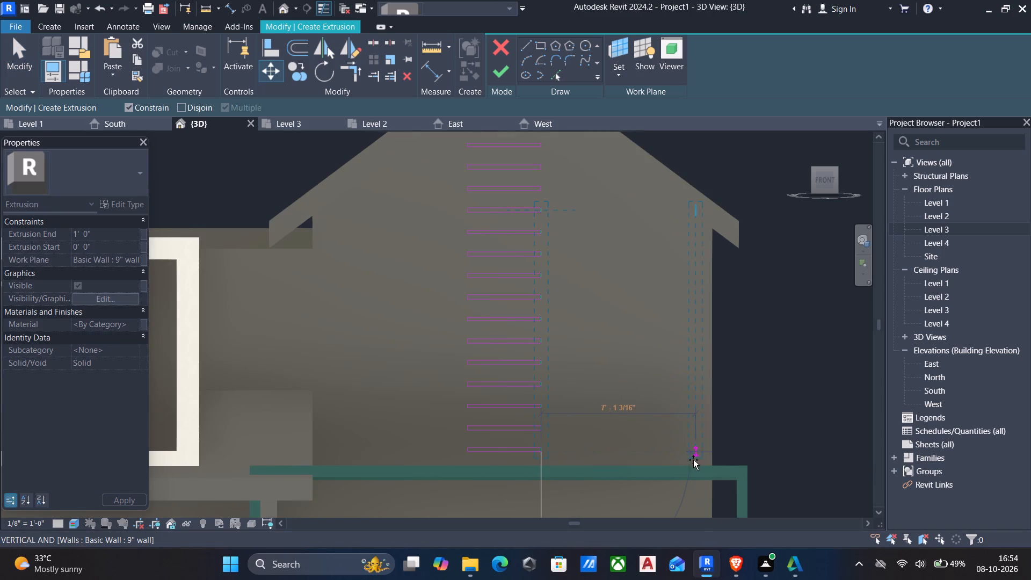
pyautogui.click(712, 458)
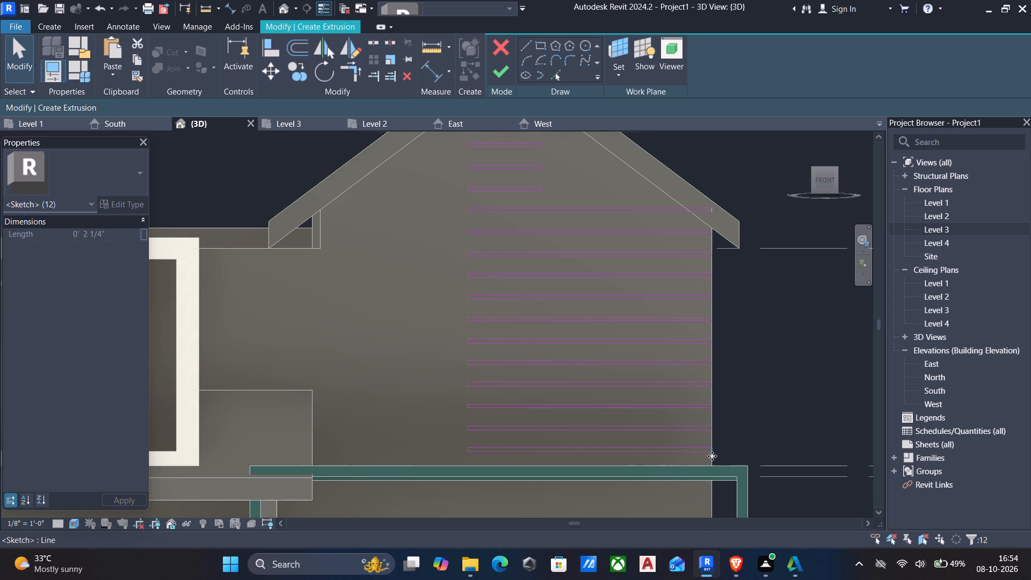
pyautogui.press('Escape')
# Nudge the right end line of the topmost widened strip inward by 1'-2" beneath the sloping roof edge.
pyautogui.moveTo(700, 190); pyautogui.dragTo(721, 223)
pyautogui.press('Left')
pyautogui.press('Left')
pyautogui.press('Left')
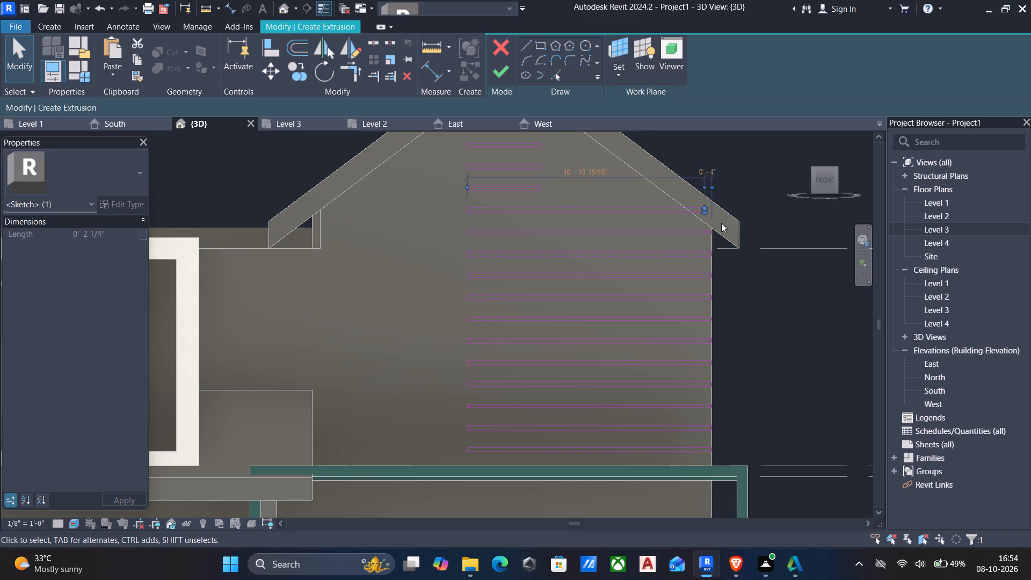
pyautogui.press('Left')
pyautogui.press('Left')
pyautogui.press('Left')
pyautogui.press('Left')
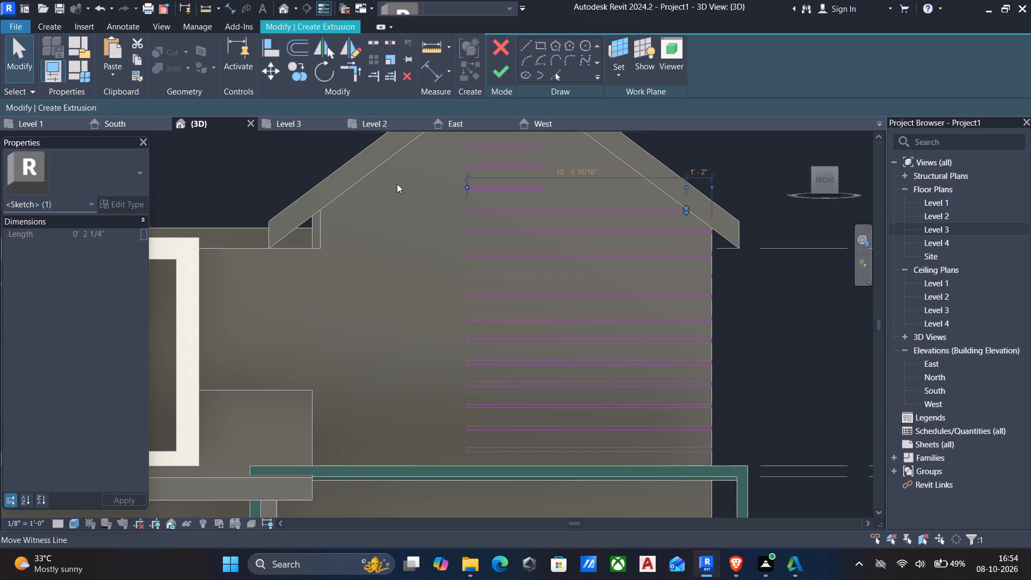
pyautogui.press('Escape')
# Move the left end lines of the lower twelve strip profiles out to the gable wall's left edge.
pyautogui.moveTo(437, 201); pyautogui.dragTo(437, 197)
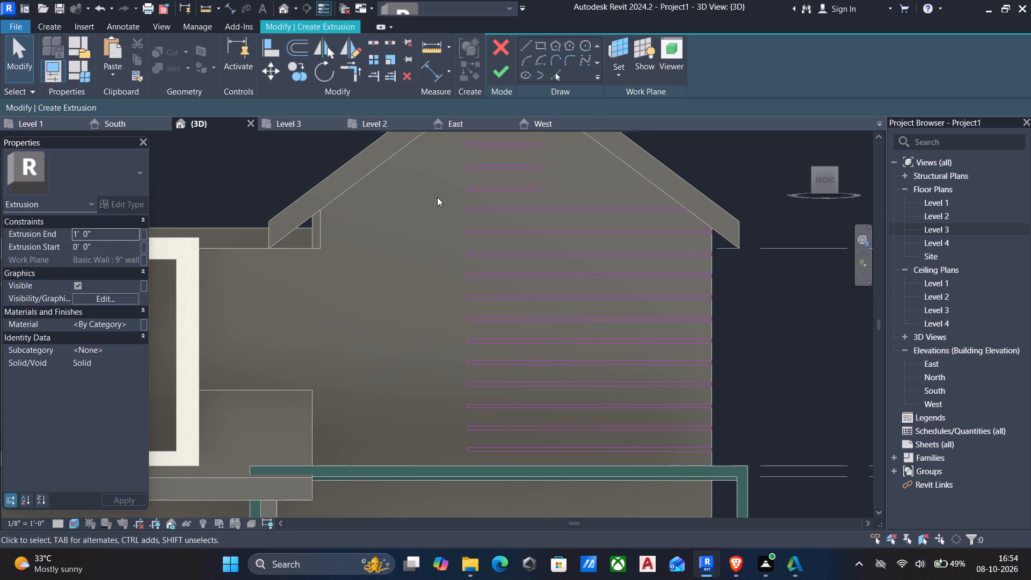
pyautogui.moveTo(437, 197); pyautogui.dragTo(494, 478)
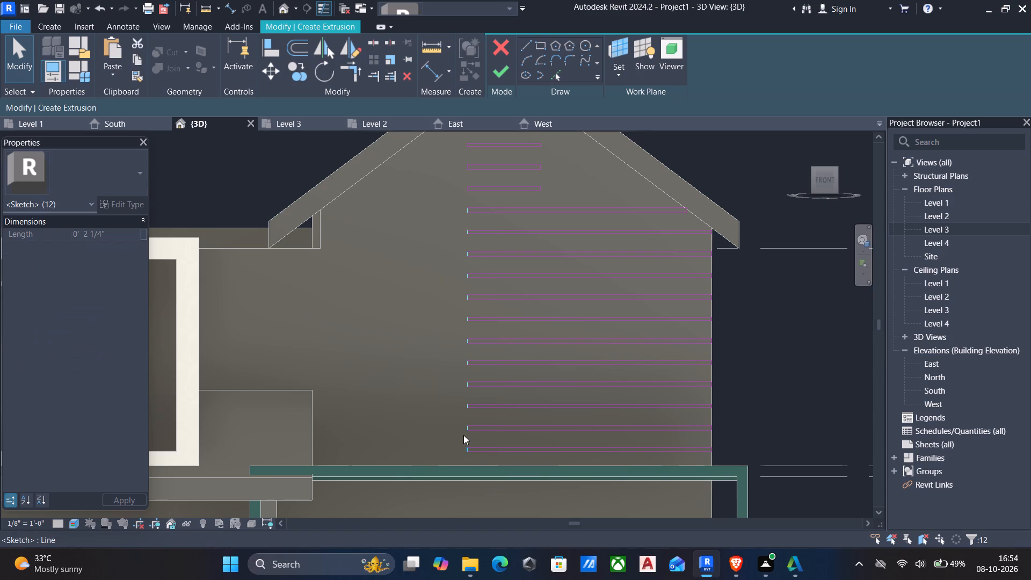
pyautogui.write('mv')
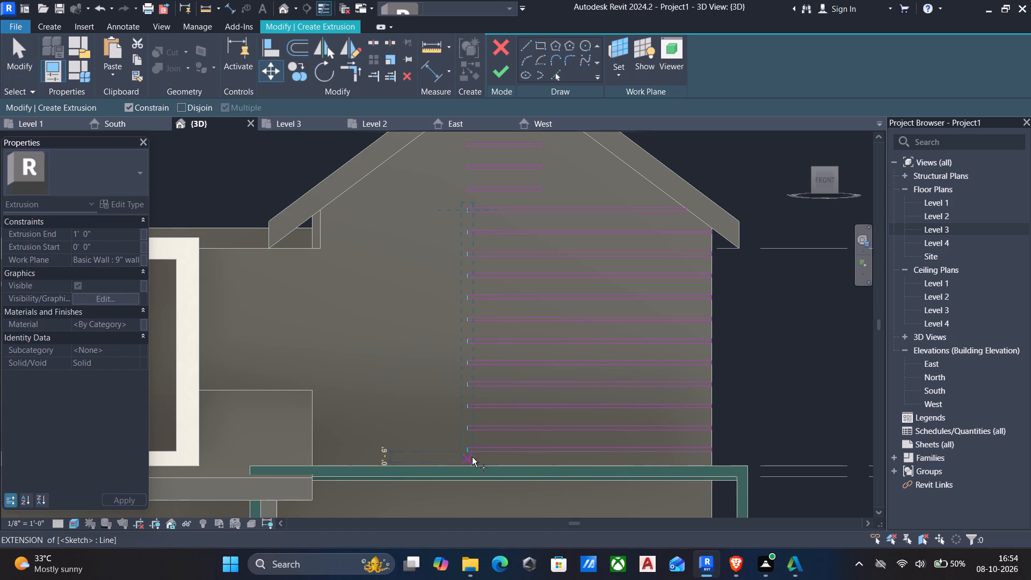
pyautogui.click(467, 448)
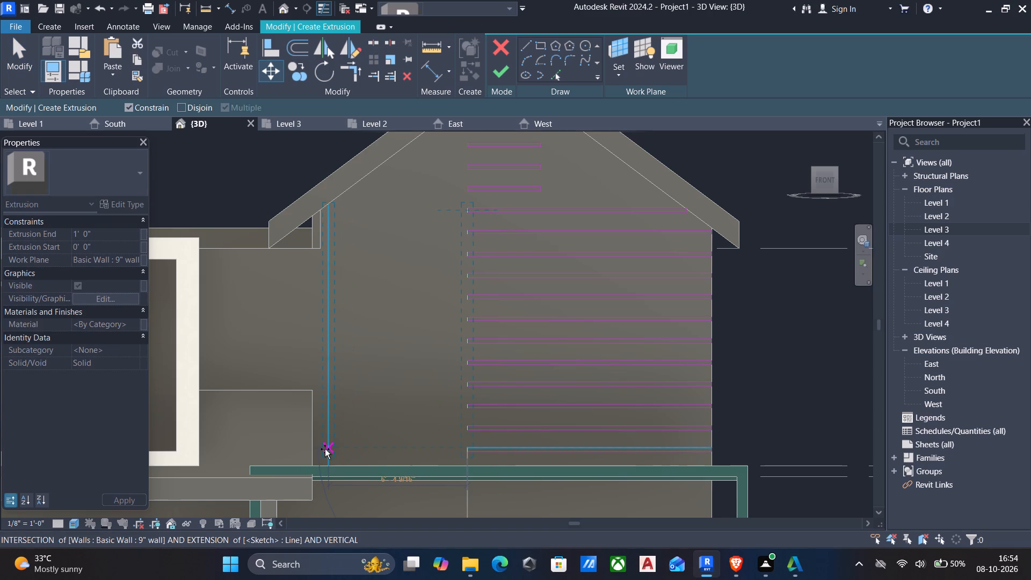
pyautogui.click(325, 449)
pyautogui.press('Escape')
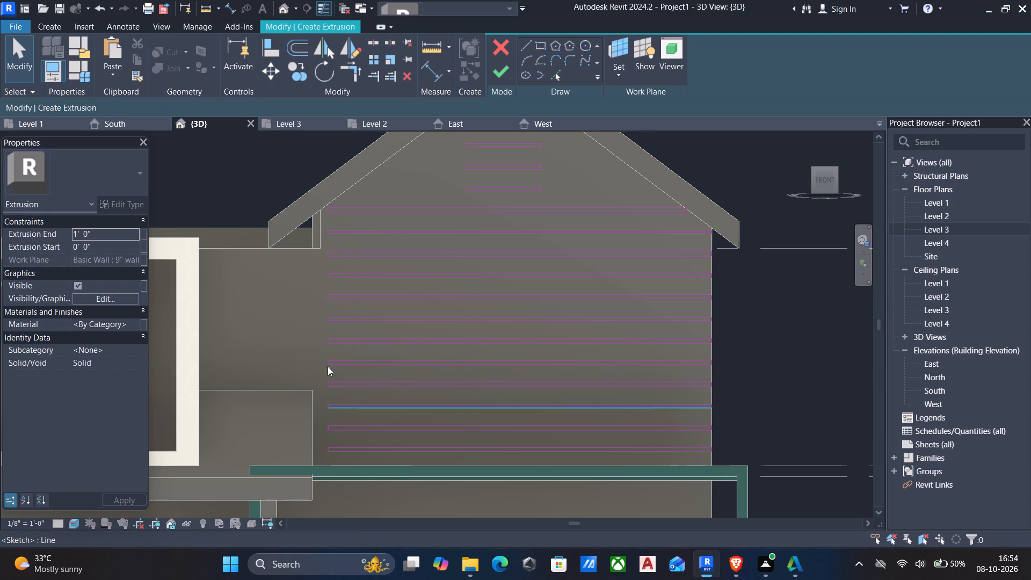
# Shift the left end lines of all twelve wide strips outward to the inner edge of the vertical piece under the left eave.
pyautogui.moveTo(311, 185); pyautogui.dragTo(422, 464)
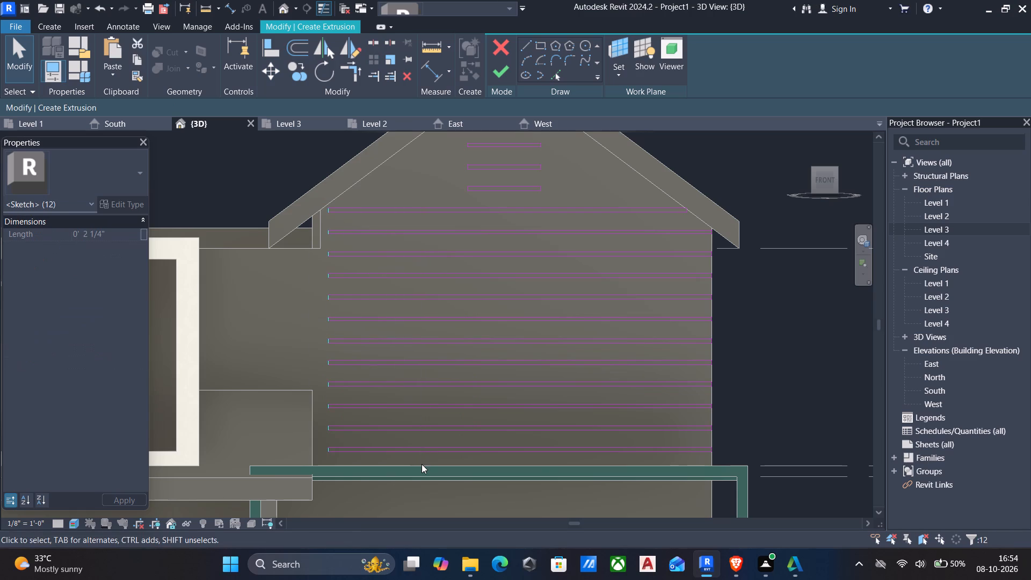
pyautogui.press('Left')
pyautogui.press('Left')
pyautogui.press('Left')
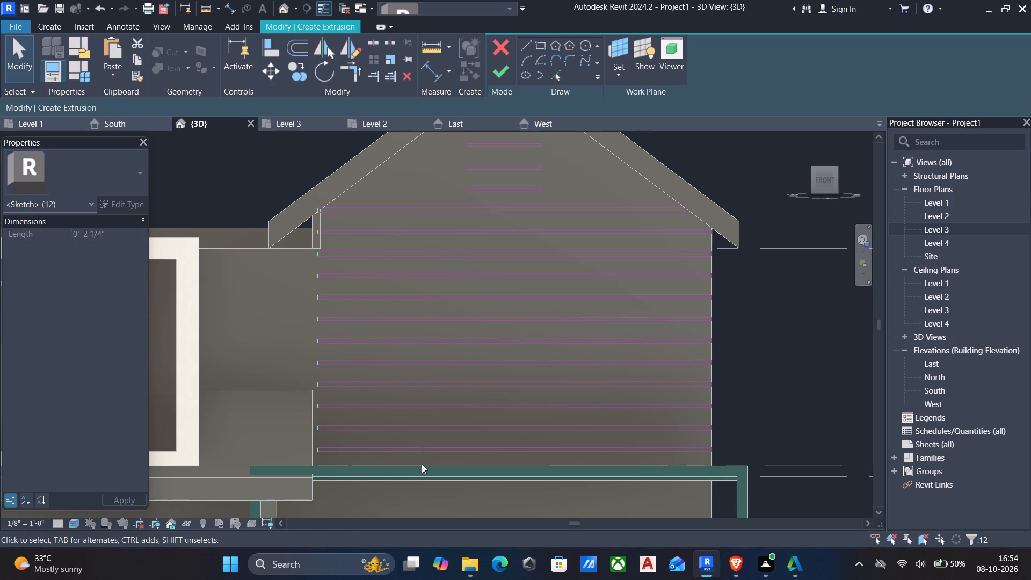
pyautogui.press('Right')
# Extend the left end lines of the lower nine wide strips farther outward to the gable wall's left corner.
pyautogui.moveTo(312, 266); pyautogui.dragTo(351, 399)
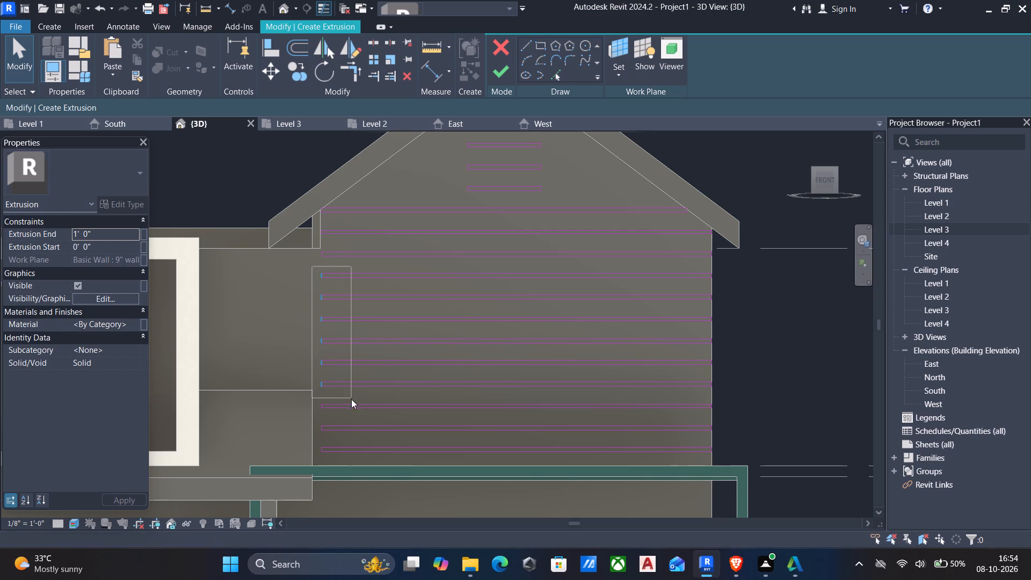
pyautogui.moveTo(351, 399); pyautogui.dragTo(374, 473)
pyautogui.press('Left')
pyautogui.press('Left')
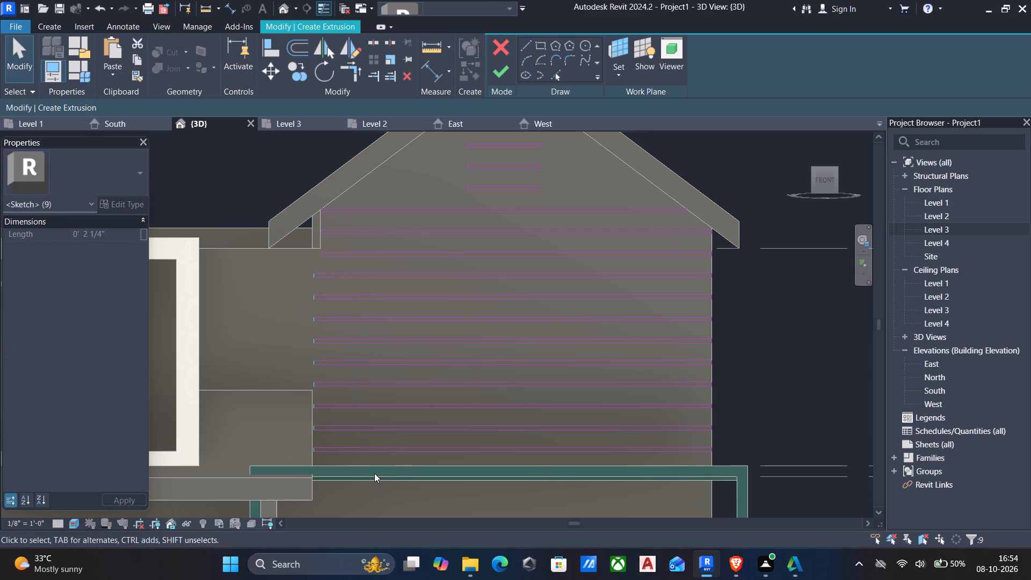
# Move the right end line of the lowest short strip out to the right roof slope, making the strip about 8'-6" long.
pyautogui.scroll(-2, 600, 345)
pyautogui.moveTo(600, 345); pyautogui.dragTo(613, 429, button='middle')
pyautogui.scroll(1, 613, 429)
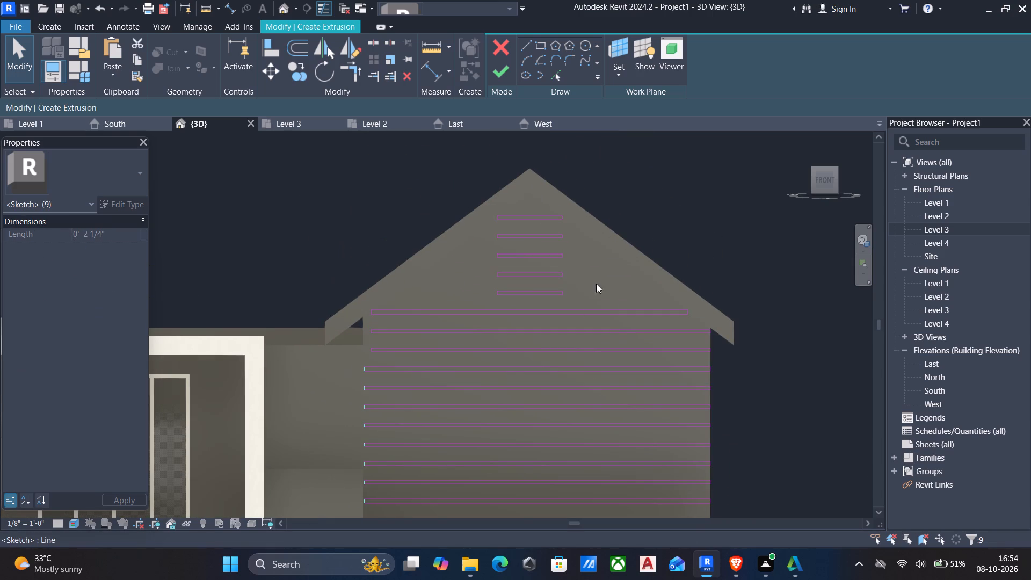
pyautogui.scroll(4, 570, 245)
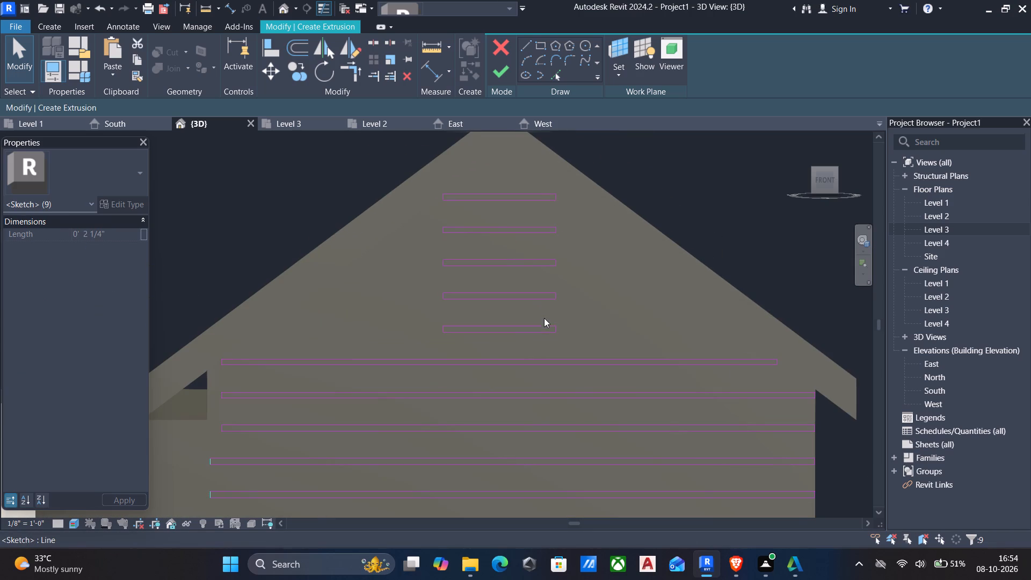
pyautogui.moveTo(544, 320); pyautogui.dragTo(564, 341)
pyautogui.press('Right')
pyautogui.press('Right')
pyautogui.press('Right')
pyautogui.press('Right')
pyautogui.press('Right')
pyautogui.press('Right')
pyautogui.press('Right')
pyautogui.press('Right')
pyautogui.press('Right')
pyautogui.press('Right')
pyautogui.press('Right')
pyautogui.press('Right')
pyautogui.press('Right')
pyautogui.press('Right')
pyautogui.press('Right')
pyautogui.press('Right')
pyautogui.press('Right')
pyautogui.press('Right')
pyautogui.press('Right')
pyautogui.press('Right')
pyautogui.press('Right')
pyautogui.press('Right')
pyautogui.press('Right')
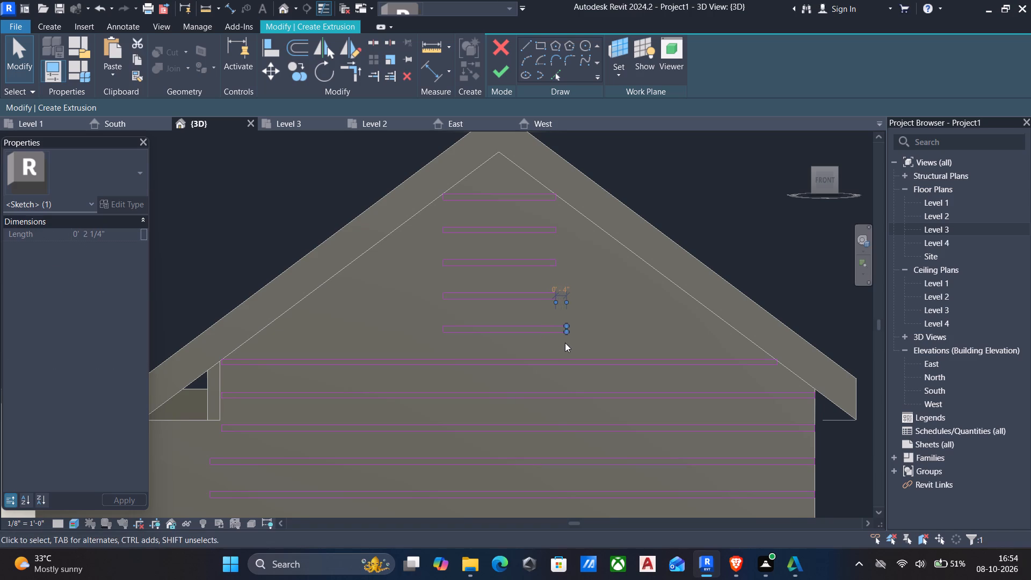
pyautogui.press('Right')
pyautogui.press('Right')
pyautogui.press('Right')
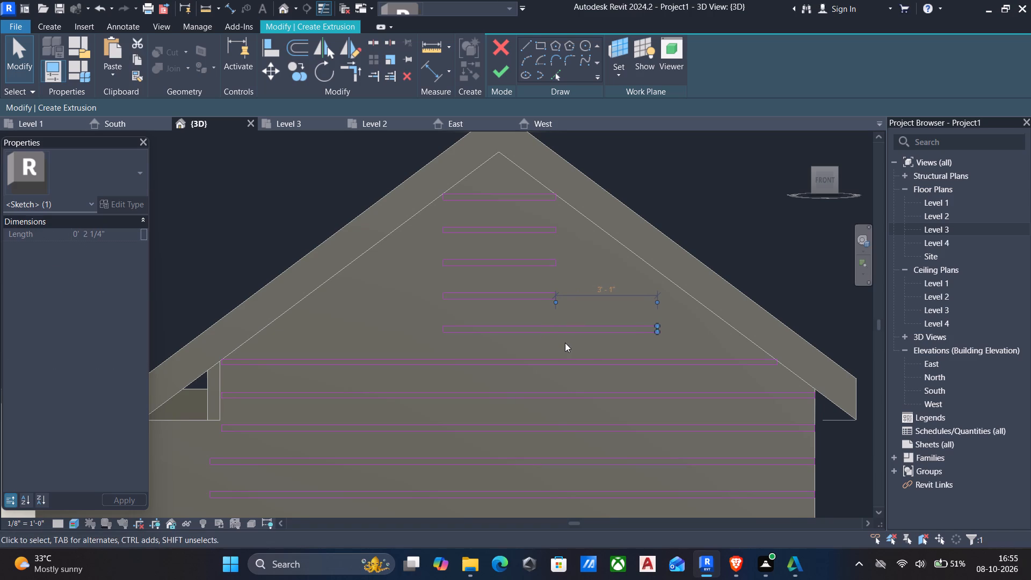
pyautogui.press('Right')
pyautogui.press('Right')
pyautogui.press('Right')
pyautogui.press('Right')
pyautogui.press('Right')
pyautogui.press('Right')
pyautogui.press('Right')
pyautogui.press('Right')
pyautogui.press('Right')
pyautogui.press('Right')
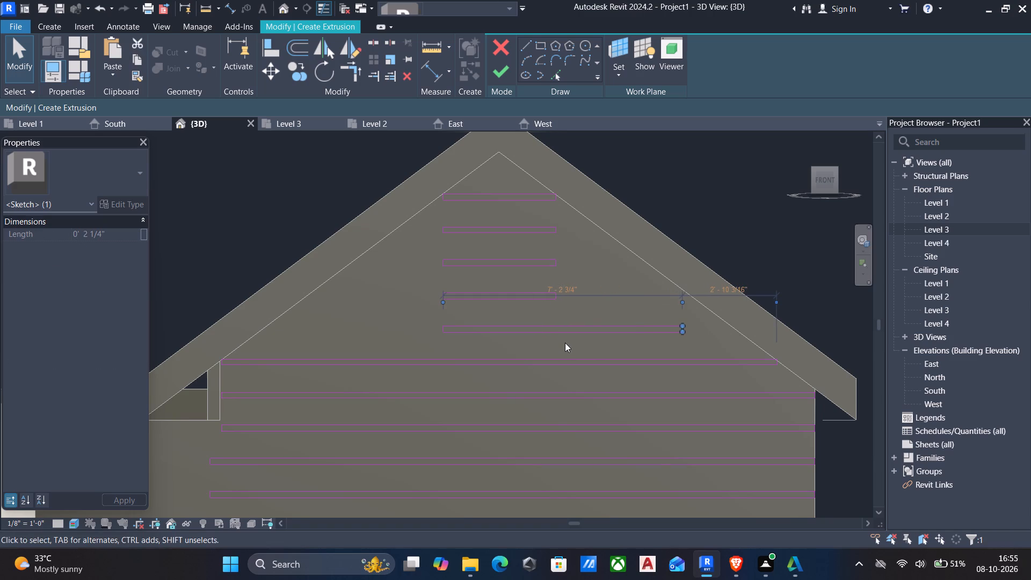
pyautogui.press('Right')
pyautogui.press('Right')
pyautogui.press('Right')
pyautogui.press('Right')
pyautogui.press('Right')
pyautogui.press('Right')
pyautogui.press('Right')
pyautogui.press('Right')
pyautogui.press('Right')
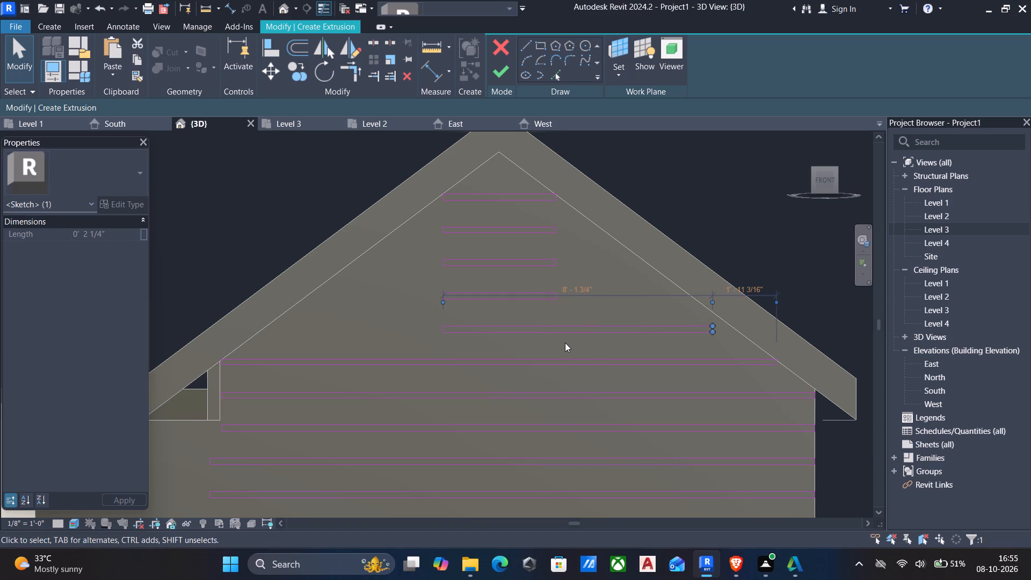
pyautogui.press('Right')
pyautogui.press('Right')
pyautogui.press('Right')
pyautogui.press('Right')
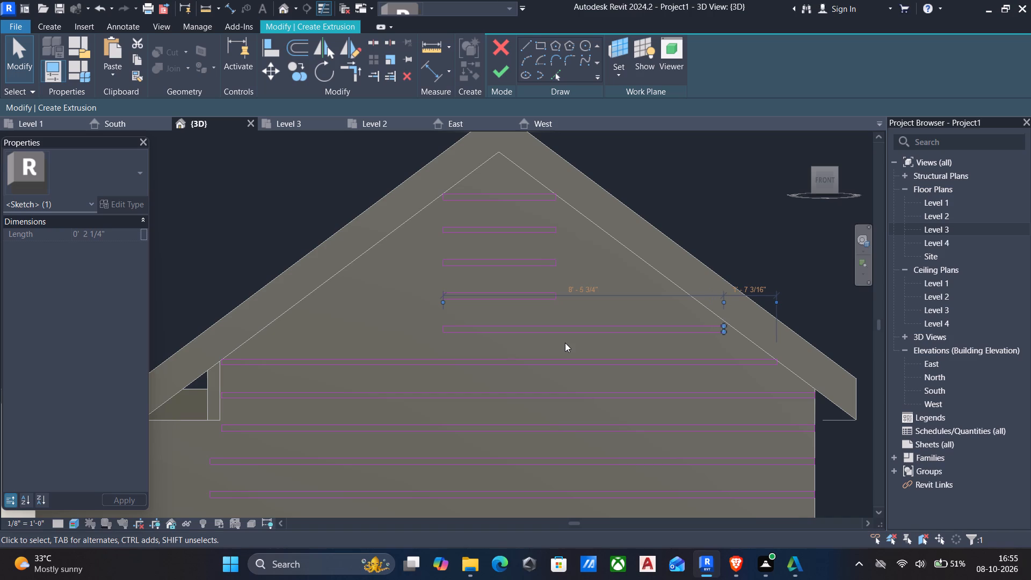
pyautogui.press('Right')
# Move the right end lines of the third and fourth short strips from the top together until the third meets the right roof slope.
pyautogui.moveTo(548, 245); pyautogui.dragTo(555, 333)
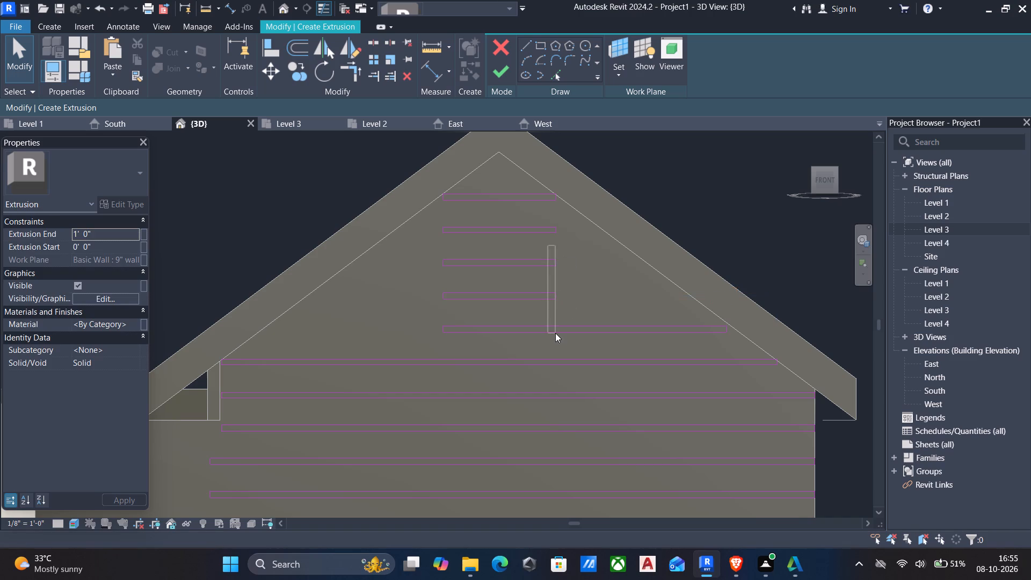
pyautogui.moveTo(555, 333); pyautogui.dragTo(563, 312)
pyautogui.press('Right')
pyautogui.press('Right')
pyautogui.press('Right')
pyautogui.press('Right')
pyautogui.press('Right')
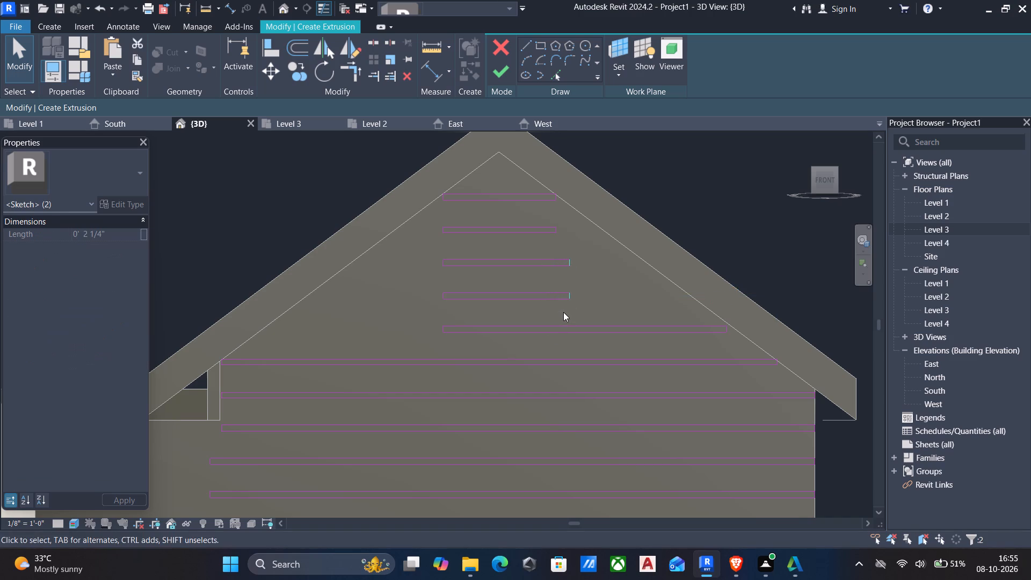
pyautogui.press('Right')
pyautogui.press('Right')
pyautogui.press('Right')
pyautogui.press('Right')
pyautogui.press('Right')
pyautogui.press('Right')
pyautogui.press('Right')
pyautogui.press('Right')
pyautogui.press('Right')
pyautogui.press('Right')
pyautogui.press('Right')
pyautogui.press('Right')
pyautogui.press('Right')
pyautogui.press('Right')
pyautogui.press('Right')
pyautogui.press('Right')
pyautogui.press('Right')
pyautogui.press('Right')
pyautogui.press('Right')
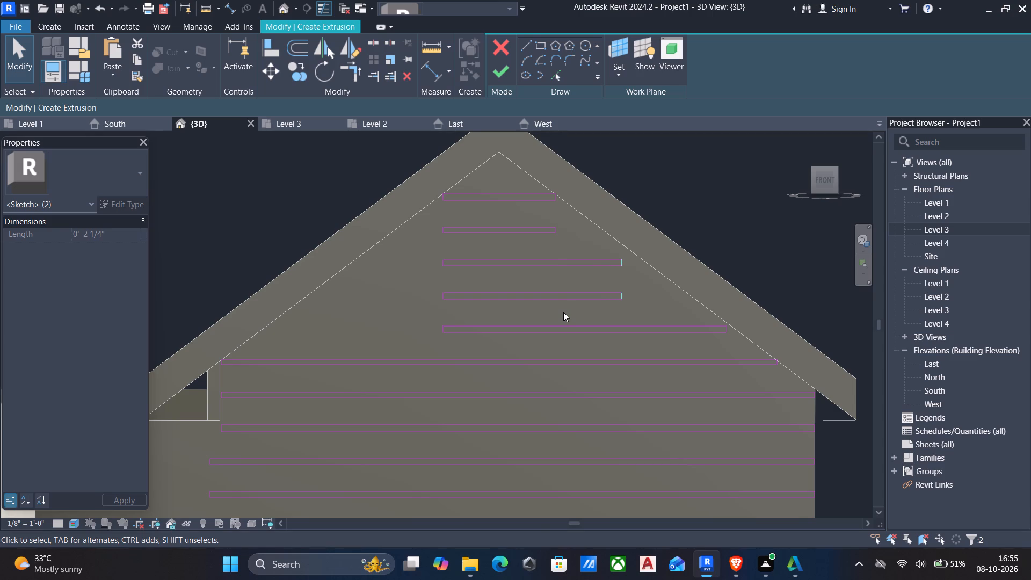
pyautogui.press('Right')
pyautogui.press('Right')
pyautogui.press('Right')
pyautogui.press('Right')
pyautogui.press('Right')
pyautogui.press('Right')
pyautogui.press('Right')
# Nudge the fourth short strip's right end line out to the right roof slope, 1'-3" beyond the end of the strip above.
pyautogui.moveTo(627, 273); pyautogui.dragTo(662, 308)
pyautogui.press('Right')
pyautogui.press('Right')
pyautogui.press('Right')
pyautogui.press('Right')
pyautogui.press('Escape')
pyautogui.moveTo(642, 282); pyautogui.dragTo(669, 314)
pyautogui.press('Right')
pyautogui.press('Right')
pyautogui.press('Right')
pyautogui.press('Right')
pyautogui.press('Right')
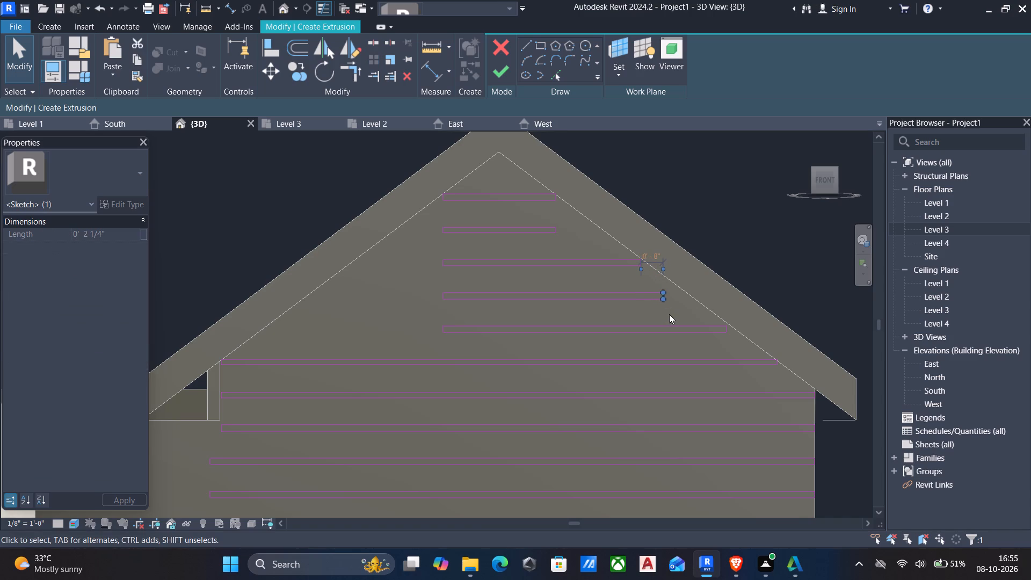
pyautogui.press('Right')
pyautogui.press('Right')
pyautogui.press('Right')
pyautogui.press('Right')
pyautogui.press('Right')
pyautogui.press('Right')
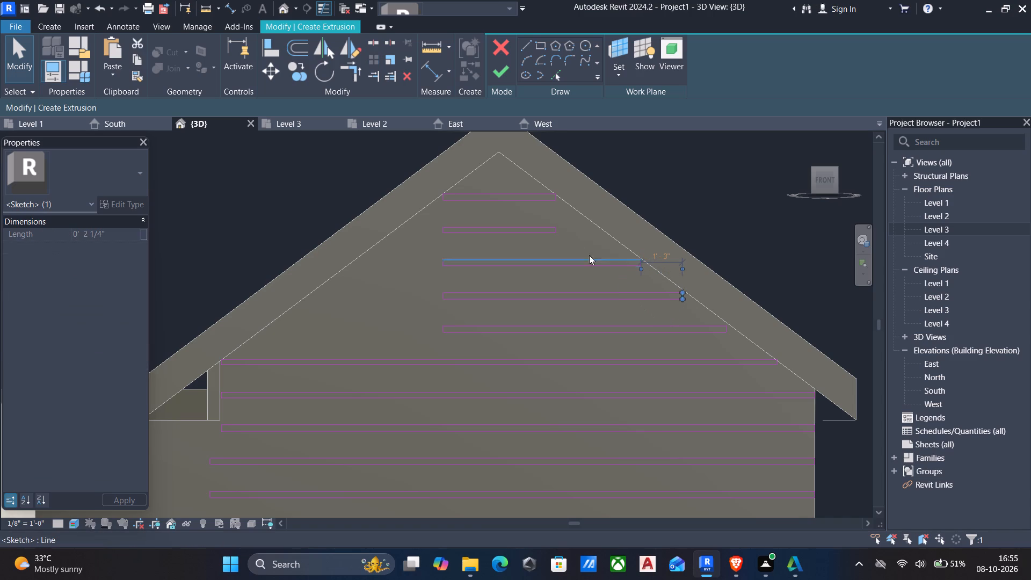
# Nudge the second short strip's right end line out to the right roof slope, 1'-1" beyond the end of the top strip.
pyautogui.moveTo(548, 219); pyautogui.dragTo(564, 238)
pyautogui.press('Right')
pyautogui.press('Right')
pyautogui.press('Right')
pyautogui.press('Right')
pyautogui.press('Right')
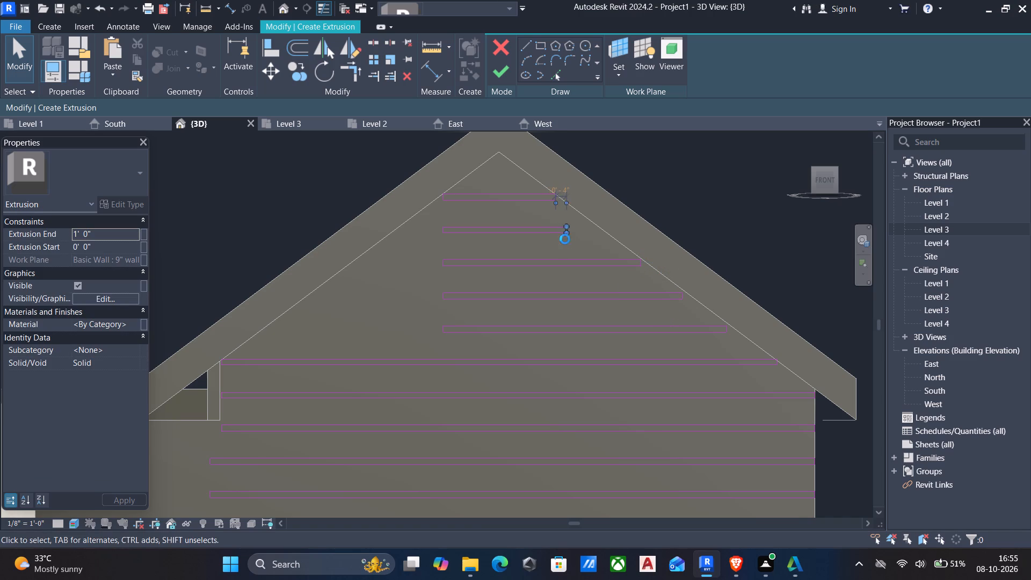
pyautogui.press('Right')
pyautogui.press('Right')
pyautogui.press('Right')
pyautogui.press('Right')
pyautogui.press('Right')
pyautogui.press('Right')
pyautogui.press('Right')
pyautogui.press('Right')
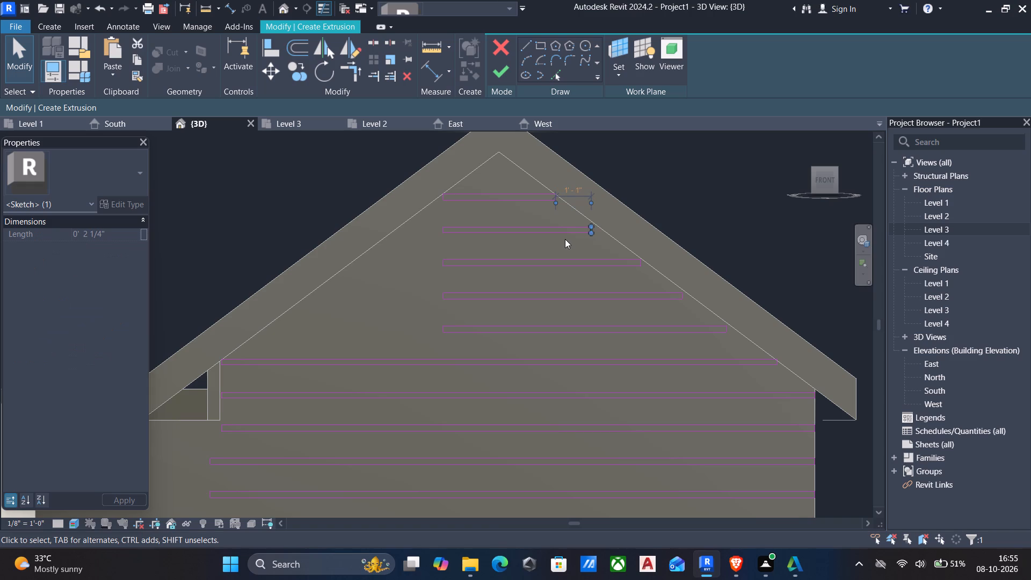
# Nudge the left end lines of the third, fourth and fifth strips from the top together until the third meets the left roof slope.
pyautogui.moveTo(410, 250); pyautogui.dragTo(484, 343)
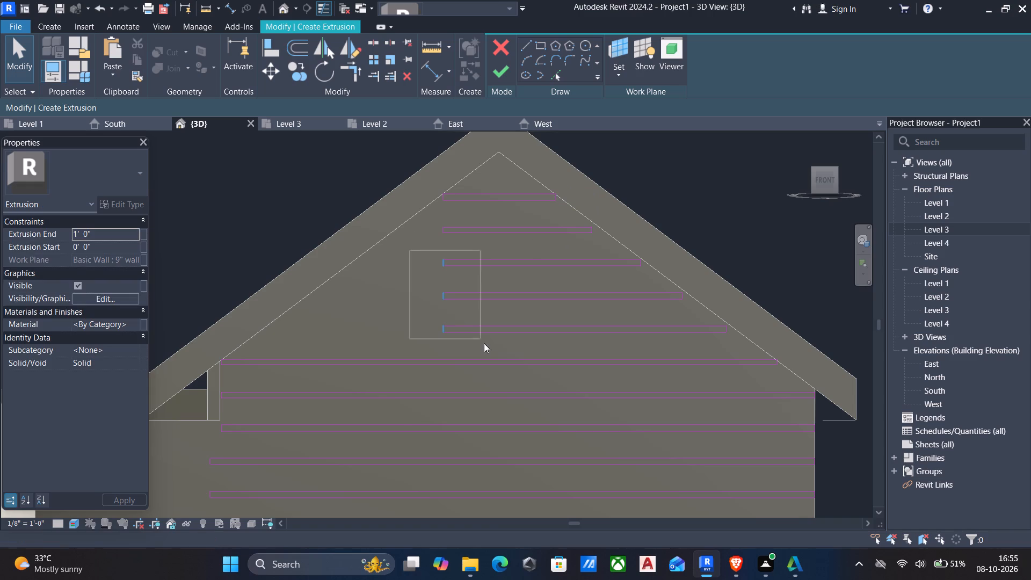
pyautogui.moveTo(484, 343); pyautogui.dragTo(483, 350)
pyautogui.press('Left')
pyautogui.press('Left')
pyautogui.press('Left')
pyautogui.press('Left')
pyautogui.press('Left')
pyautogui.press('Left')
pyautogui.press('Left')
pyautogui.press('Left')
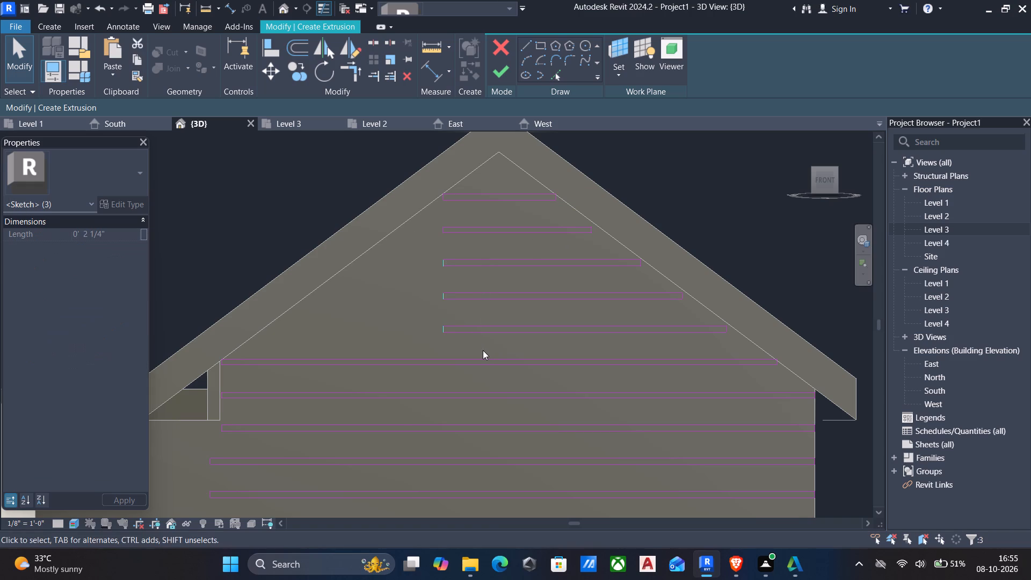
pyautogui.press('Left')
pyautogui.press('Left')
pyautogui.press('Left')
pyautogui.press('Left')
pyautogui.press('Left')
pyautogui.press('Left')
pyautogui.press('Left')
pyautogui.press('Left')
pyautogui.press('Left')
pyautogui.press('Left')
pyautogui.press('Left')
pyautogui.press('Left')
pyautogui.press('Left')
pyautogui.press('Left')
pyautogui.press('Left')
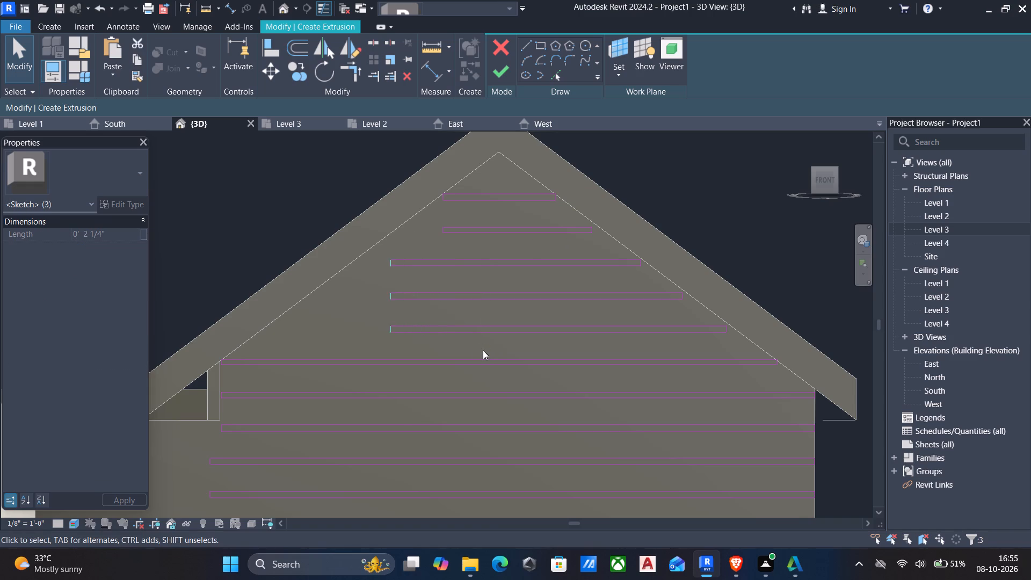
pyautogui.press('Left')
pyautogui.press('Left')
pyautogui.press('Left')
pyautogui.press('Left')
pyautogui.press('Left')
pyautogui.press('Left')
pyautogui.press('Left')
pyautogui.press('Left')
pyautogui.press('Left')
pyautogui.press('Left')
pyautogui.press('Left')
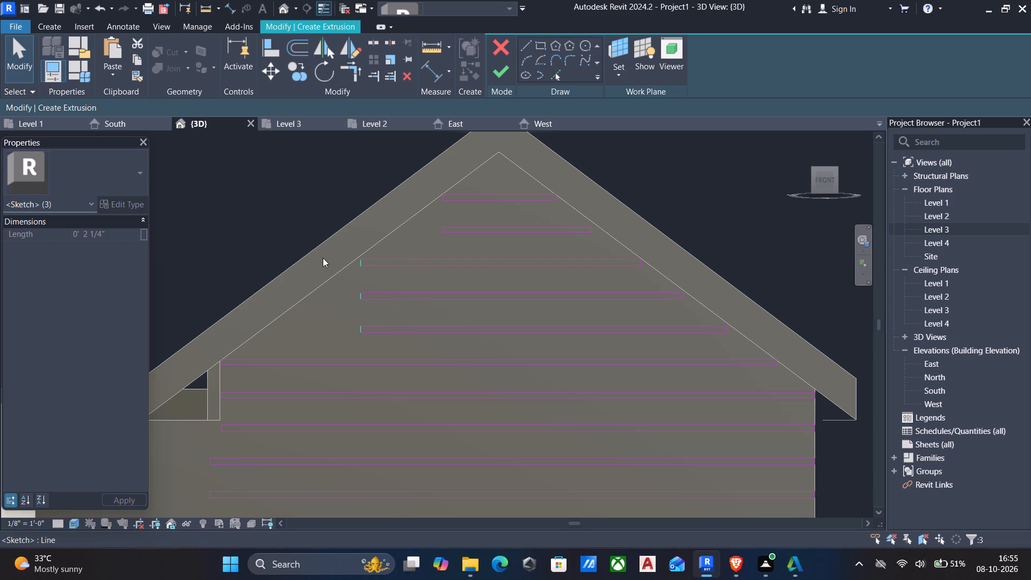
# Nudge the left end lines of the fourth and fifth strips from the top together until the fourth meets the left roof slope.
pyautogui.moveTo(328, 263); pyautogui.dragTo(375, 366)
pyautogui.press('Left')
pyautogui.press('Left')
pyautogui.press('Left')
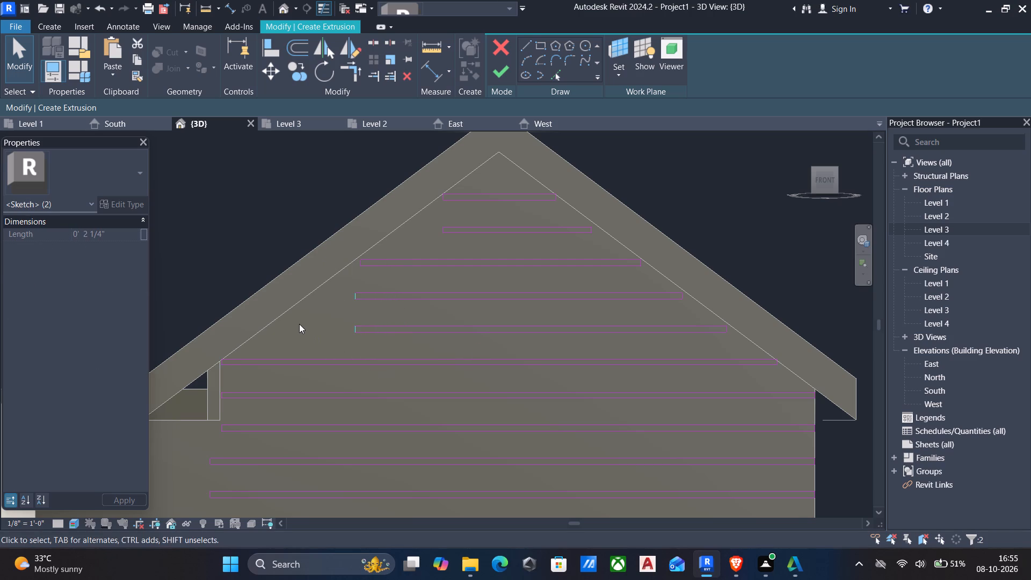
pyautogui.press('Left')
pyautogui.press('Left')
pyautogui.press('Left')
pyautogui.press('Left')
pyautogui.press('Left')
pyautogui.press('Left')
pyautogui.press('Left')
pyautogui.press('Left')
pyautogui.press('Left')
pyautogui.press('Left')
pyautogui.press('Left')
pyautogui.press('Left')
pyautogui.press('Left')
pyautogui.press('Left')
# Nudge the fifth strip's left end line out to the left roof slope, making the strip about 13'-10 3/4" long.
pyautogui.moveTo(292, 315); pyautogui.dragTo(334, 350)
pyautogui.press('Left')
pyautogui.press('Left')
pyautogui.press('Left')
pyautogui.press('Left')
pyautogui.press('Left')
pyautogui.press('Left')
pyautogui.press('Left')
pyautogui.press('Left')
pyautogui.press('Left')
pyautogui.press('Left')
pyautogui.press('Left')
pyautogui.press('Left')
pyautogui.press('Left')
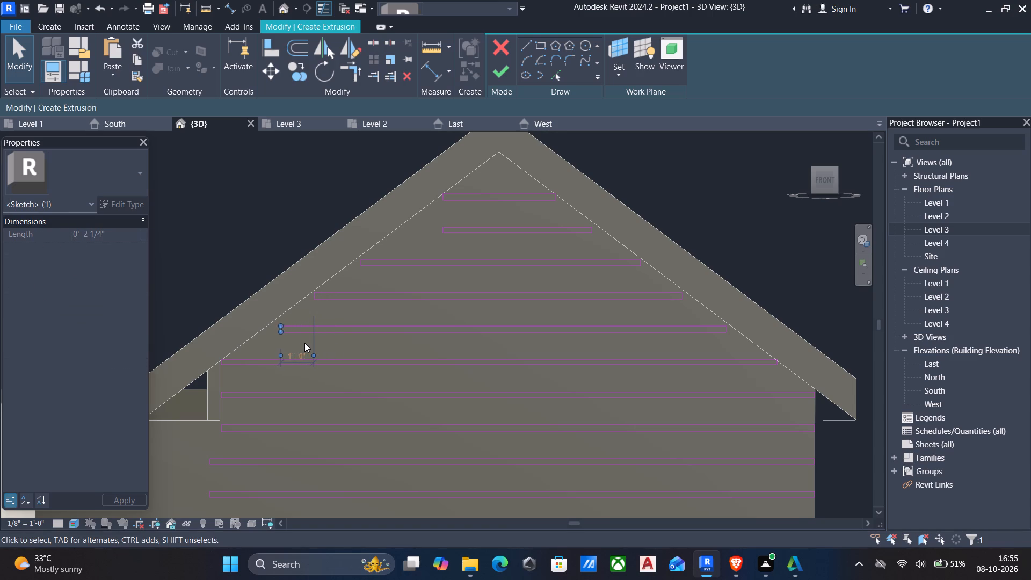
pyautogui.press('Left')
pyautogui.press('Left')
pyautogui.press('Left')
pyautogui.press('Left')
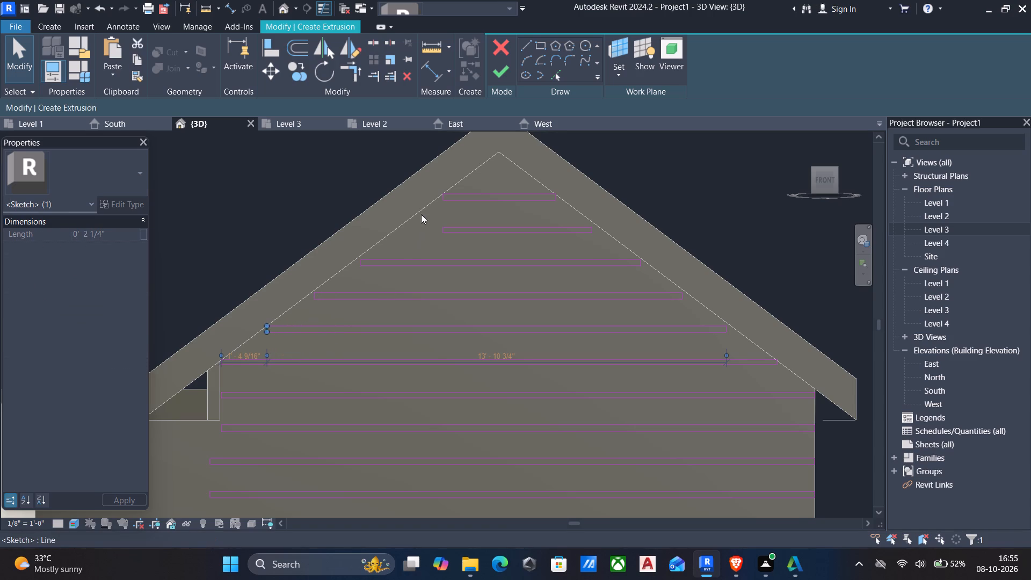
# Nudge the second strip's left end line out to the left roof slope, 1'-2" beyond the end of the top strip.
pyautogui.moveTo(420, 210); pyautogui.dragTo(458, 239)
pyautogui.press('Left')
pyautogui.press('Left')
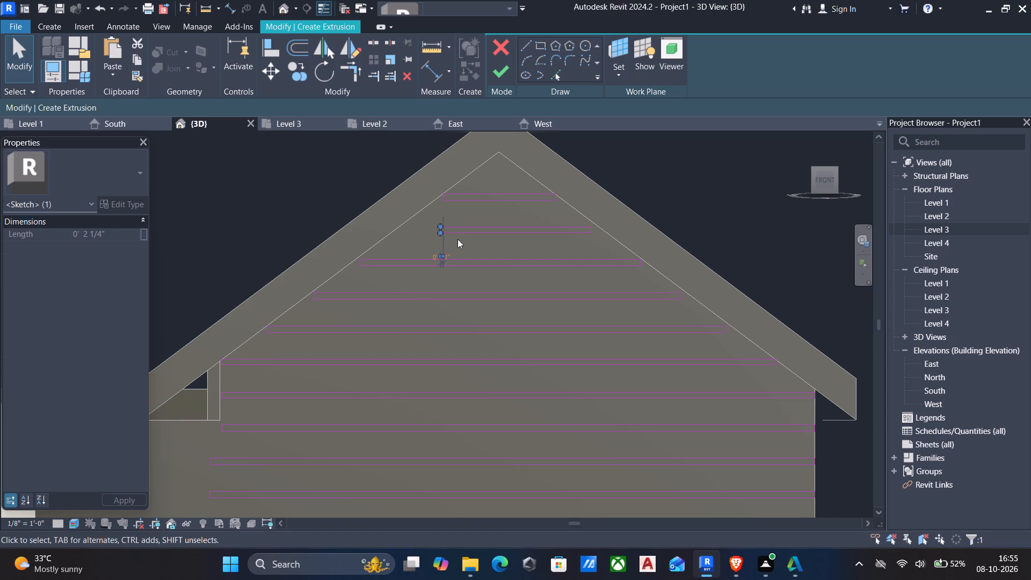
pyautogui.press('Left')
pyautogui.press('Left')
pyautogui.press('Left')
pyautogui.press('Left')
pyautogui.press('Left')
pyautogui.press('Left')
pyautogui.press('Left')
pyautogui.press('Left')
pyautogui.press('Left')
pyautogui.press('Left')
pyautogui.press('Left')
pyautogui.press('Left')
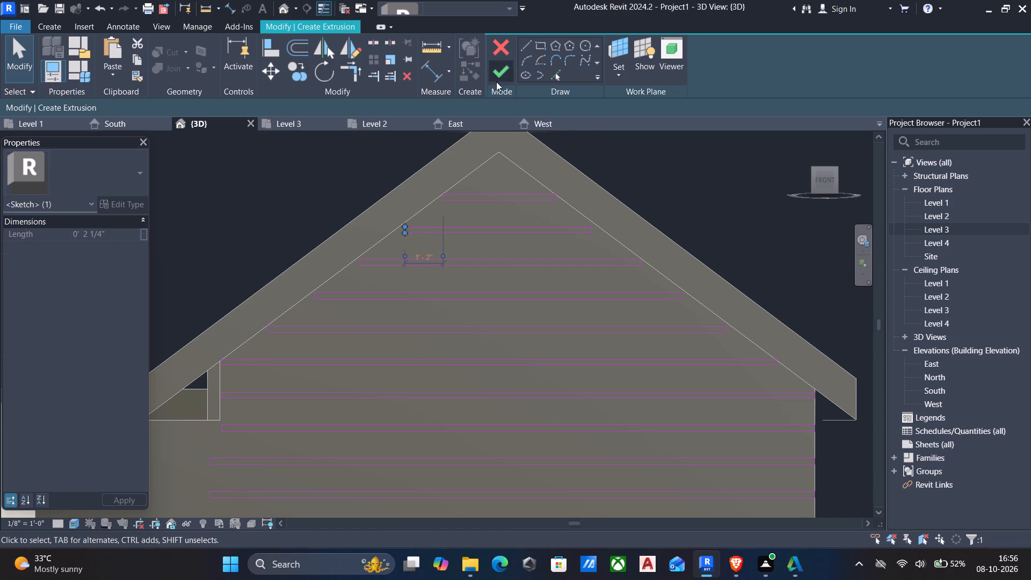
# Finish the extrusion sketch of the gable wall strips.
pyautogui.click(496, 77)
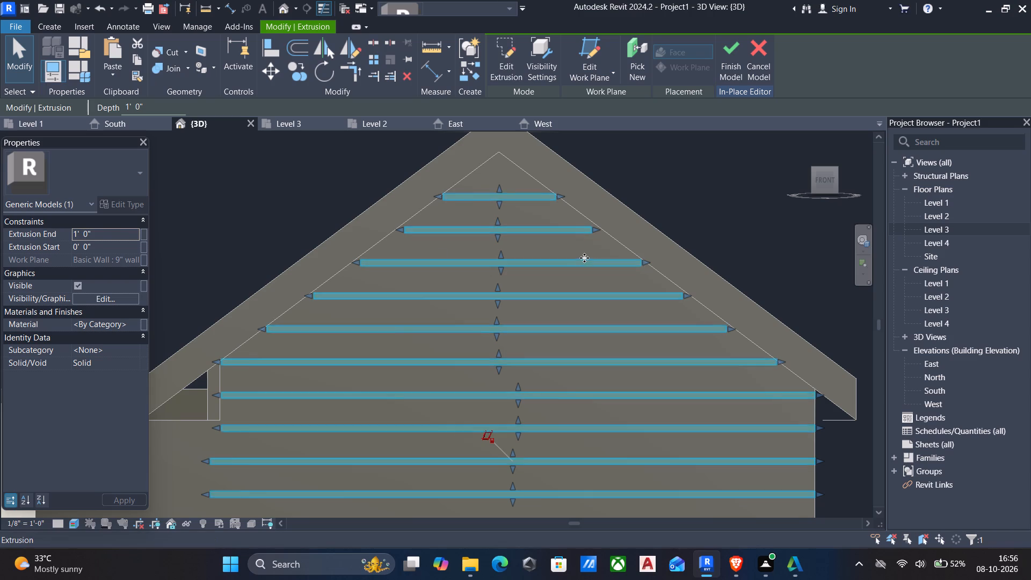
# Examine the extruded strips on the gable wall and under the roof slopes from several angles.
pyautogui.scroll(-6, 584, 258)
pyautogui.moveTo(578, 260); pyautogui.dragTo(506, 291, button='middle')
pyautogui.click(560, 264)
pyautogui.keyDown('shift'); pyautogui.moveTo(559, 264); pyautogui.dragTo(548, 274); pyautogui.keyUp('shift')
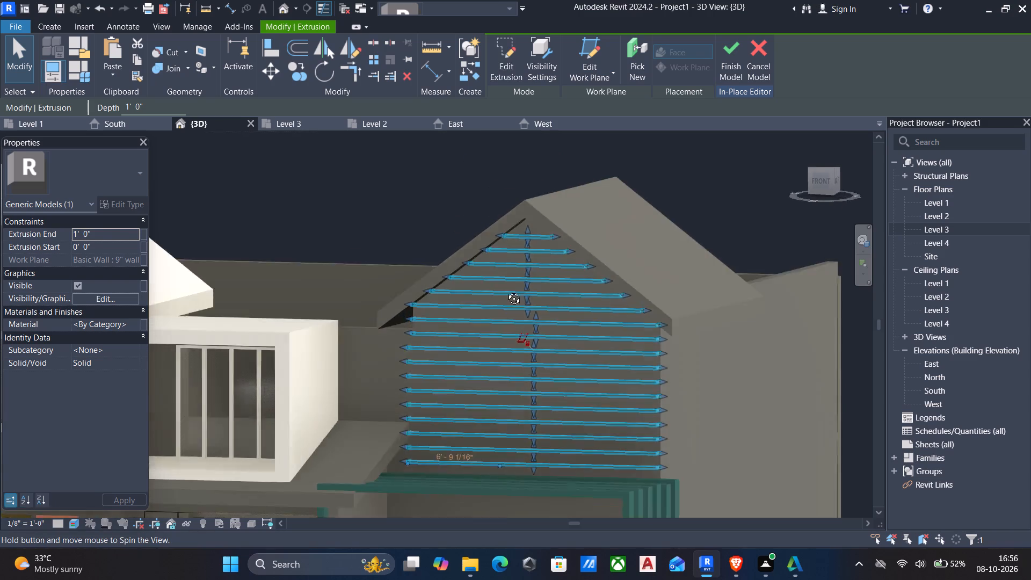
pyautogui.moveTo(506, 291); pyautogui.dragTo(430, 320, button='middle')
pyautogui.keyDown('shift'); pyautogui.moveTo(430, 320); pyautogui.dragTo(469, 360, button='middle'); pyautogui.keyUp('shift')
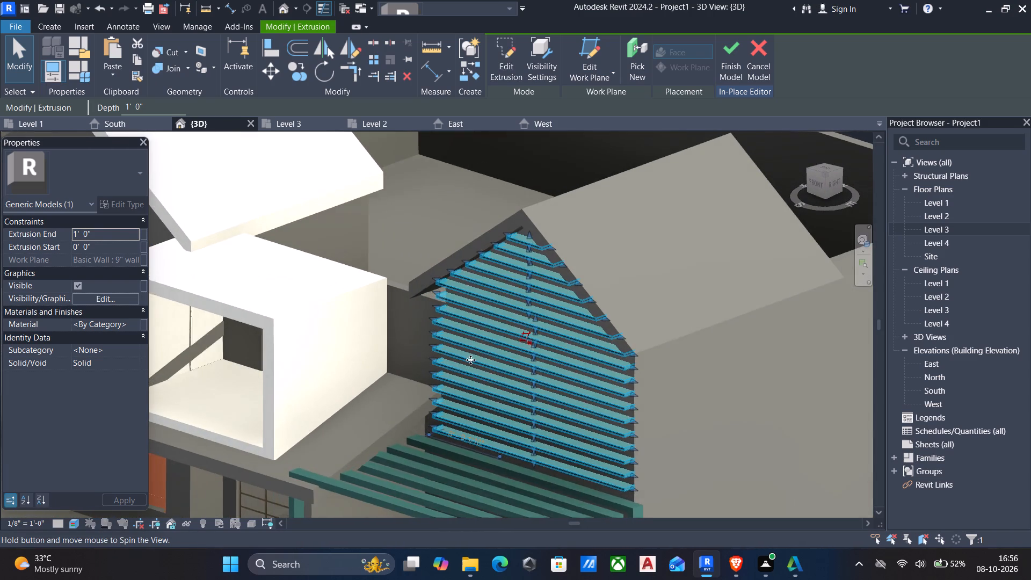
pyautogui.press('Escape')
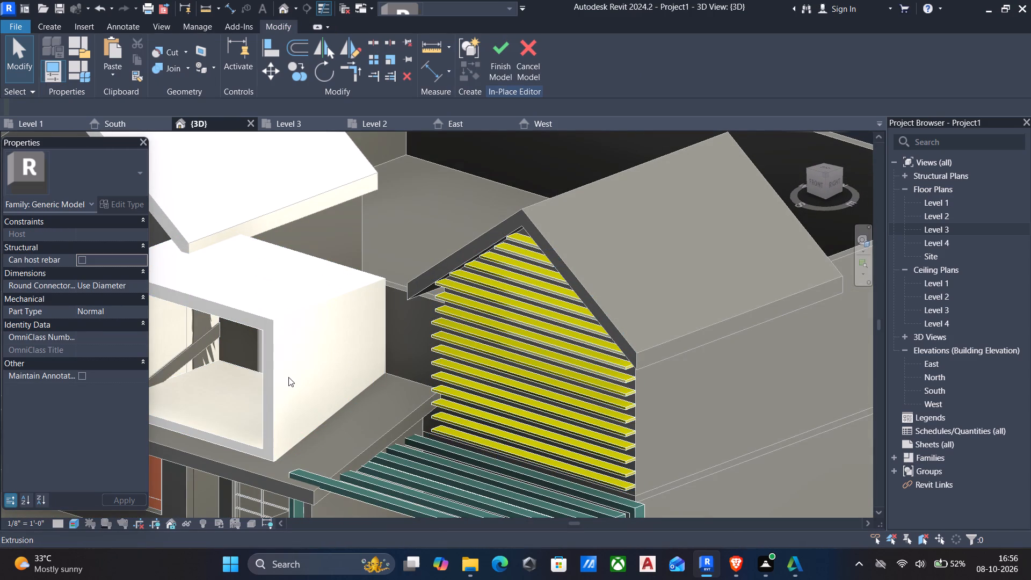
pyautogui.keyDown('shift'); pyautogui.moveTo(288, 377); pyautogui.dragTo(454, 305, button='middle'); pyautogui.keyUp('shift')
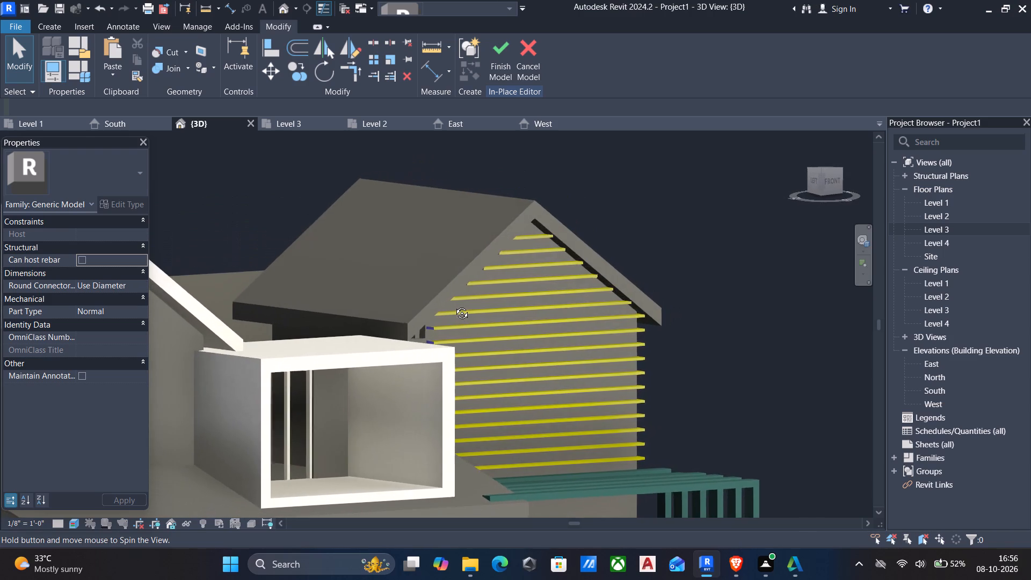
pyautogui.keyDown('shift'); pyautogui.moveTo(454, 305); pyautogui.dragTo(283, 342, button='middle'); pyautogui.keyUp('shift')
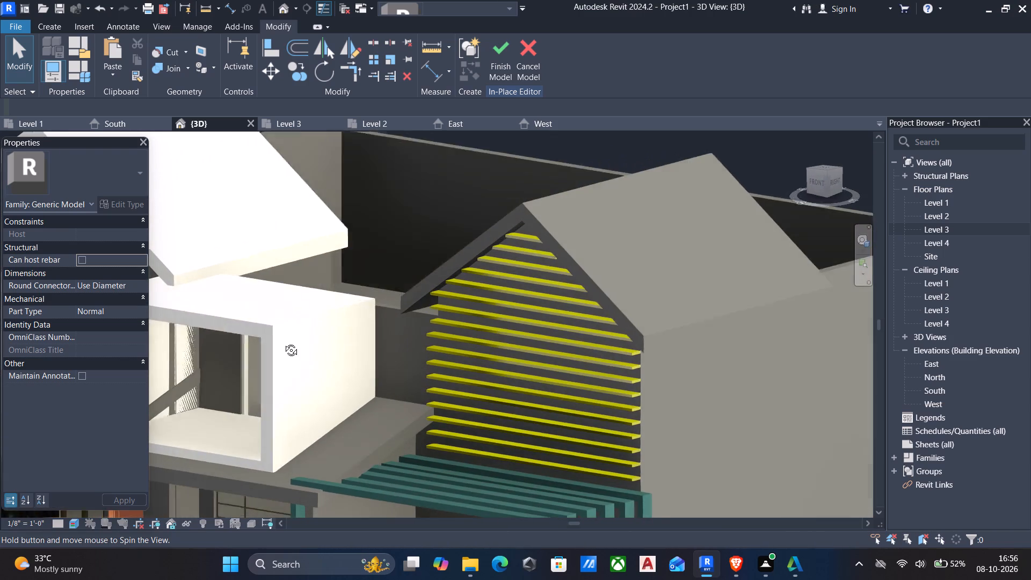
pyautogui.keyDown('shift'); pyautogui.moveTo(283, 342); pyautogui.dragTo(370, 314, button='middle'); pyautogui.keyUp('shift')
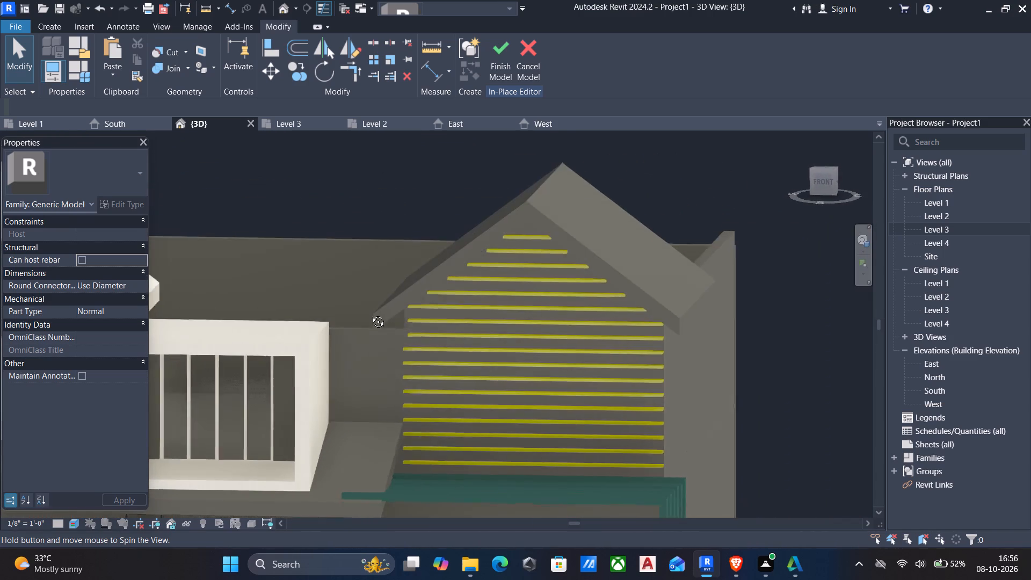
pyautogui.keyDown('shift'); pyautogui.moveTo(370, 314); pyautogui.dragTo(393, 306, button='middle'); pyautogui.keyUp('shift')
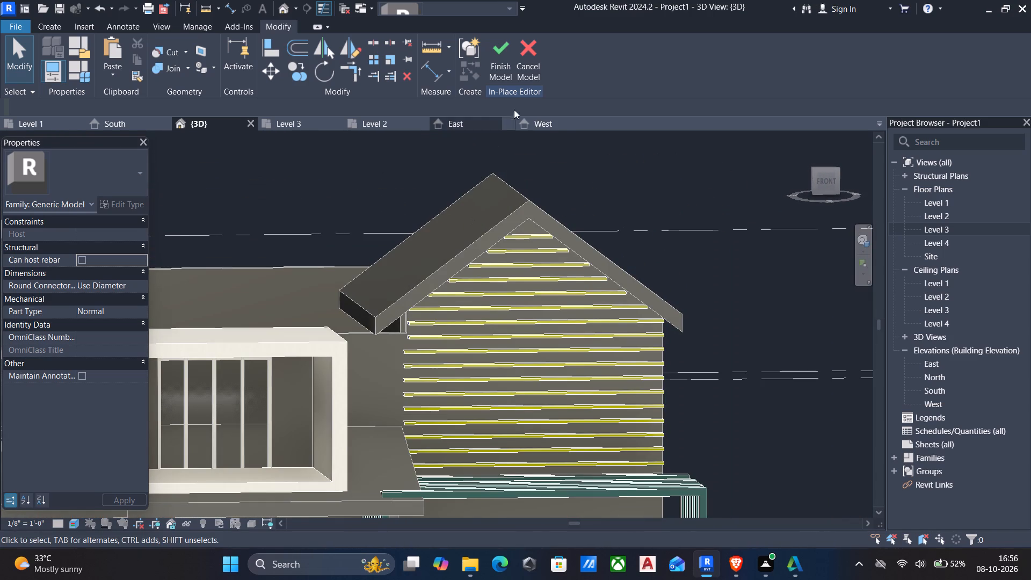
# Finish the in-place model of the strips and dismiss the save reminder without saving.
pyautogui.click(498, 43)
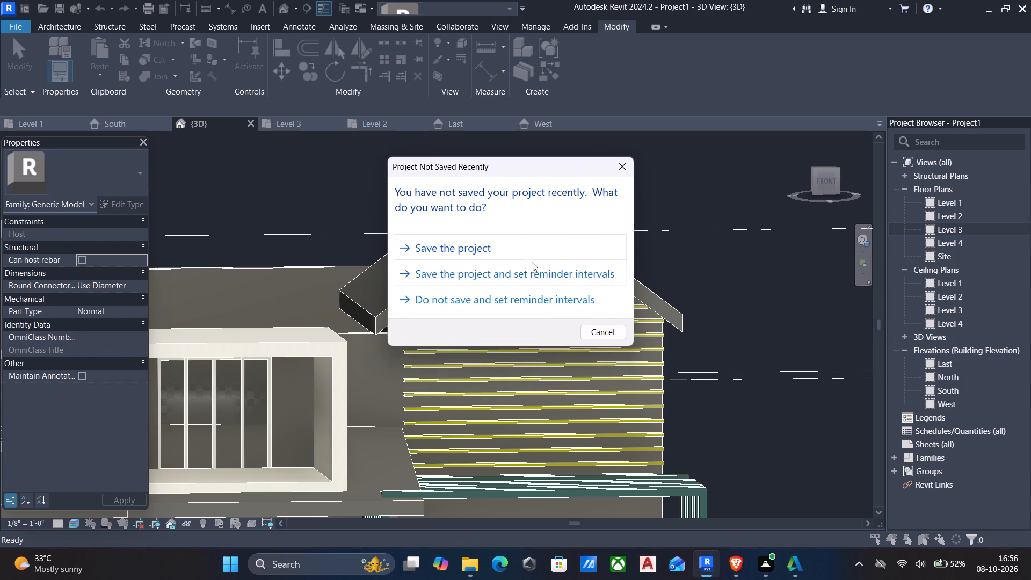
pyautogui.click(584, 329)
pyautogui.scroll(-1, 584, 329)
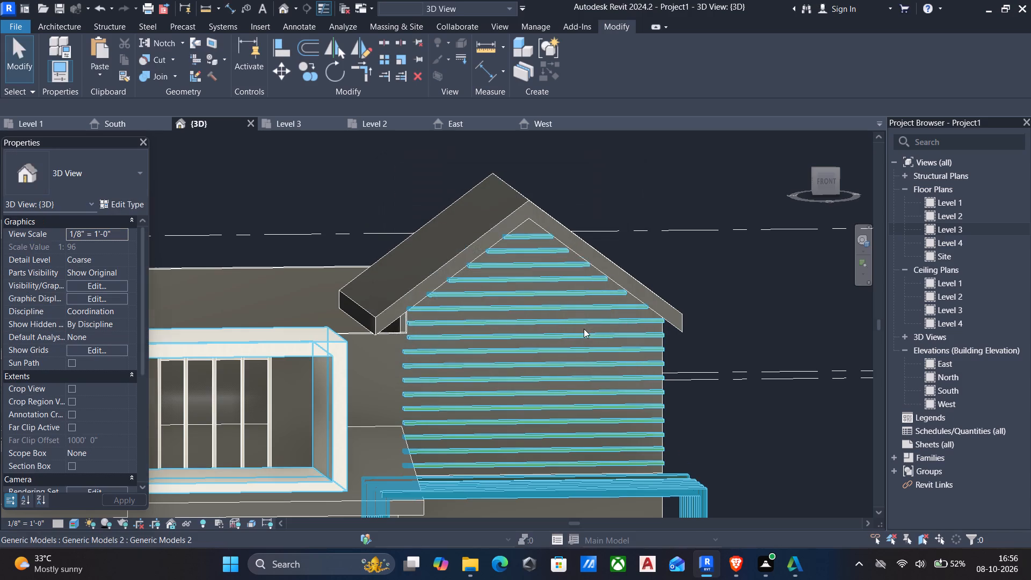
pyautogui.scroll(-1, 584, 329)
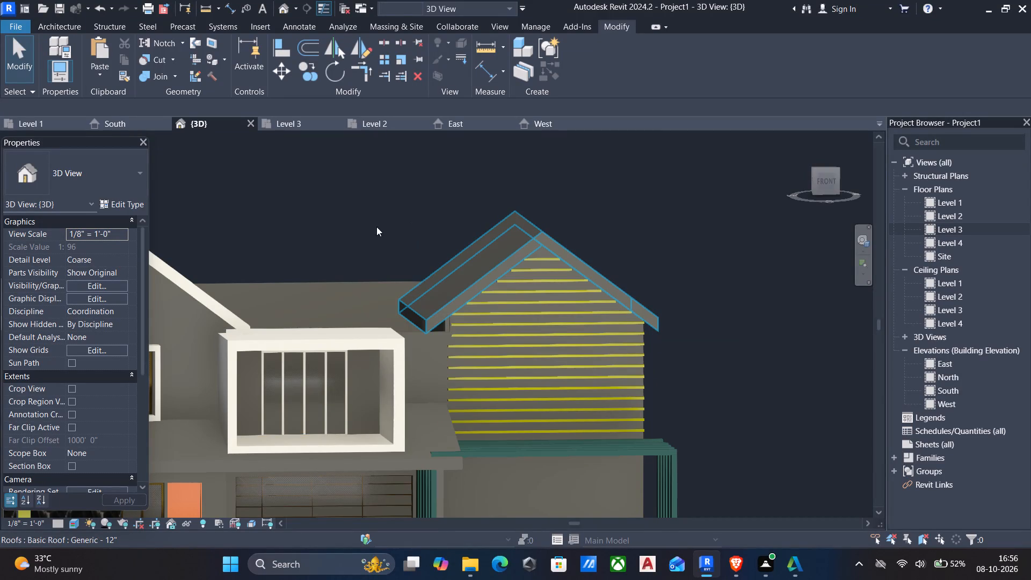
# Reopen the in-place model and assign the Gypsum Wall Board material to the gable strips' extrusion.
pyautogui.click(505, 311)
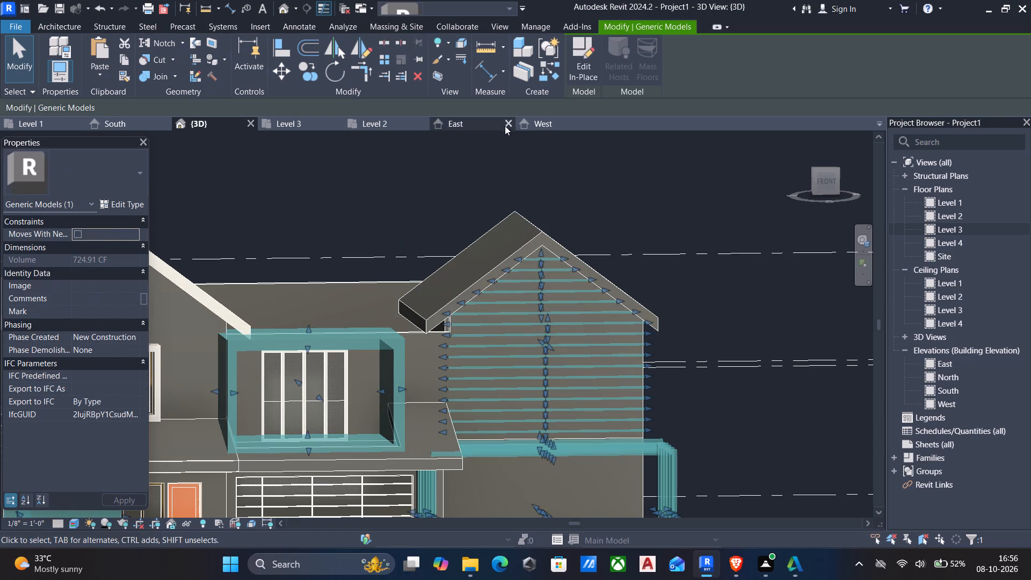
pyautogui.click(590, 61)
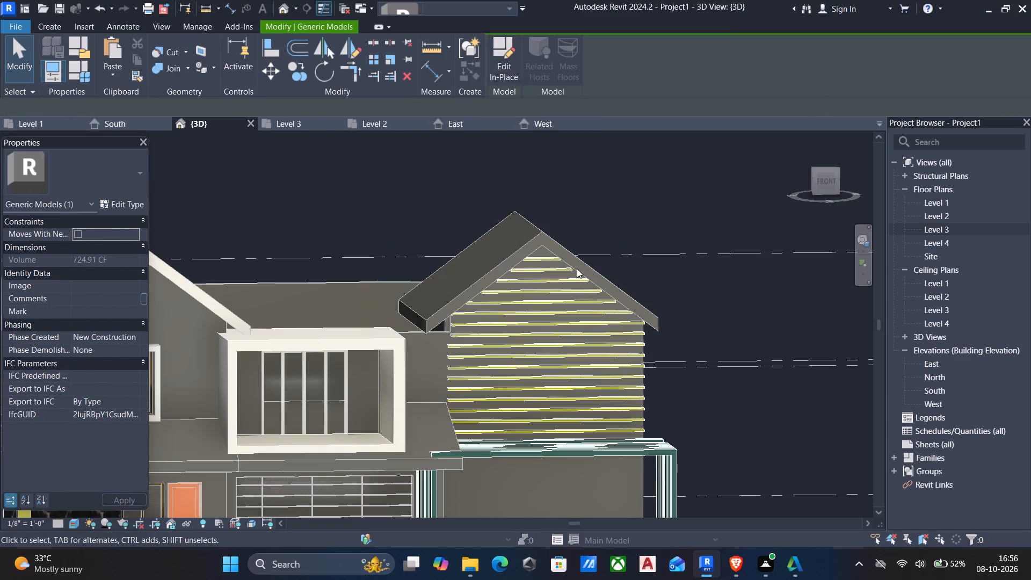
pyautogui.click(564, 270)
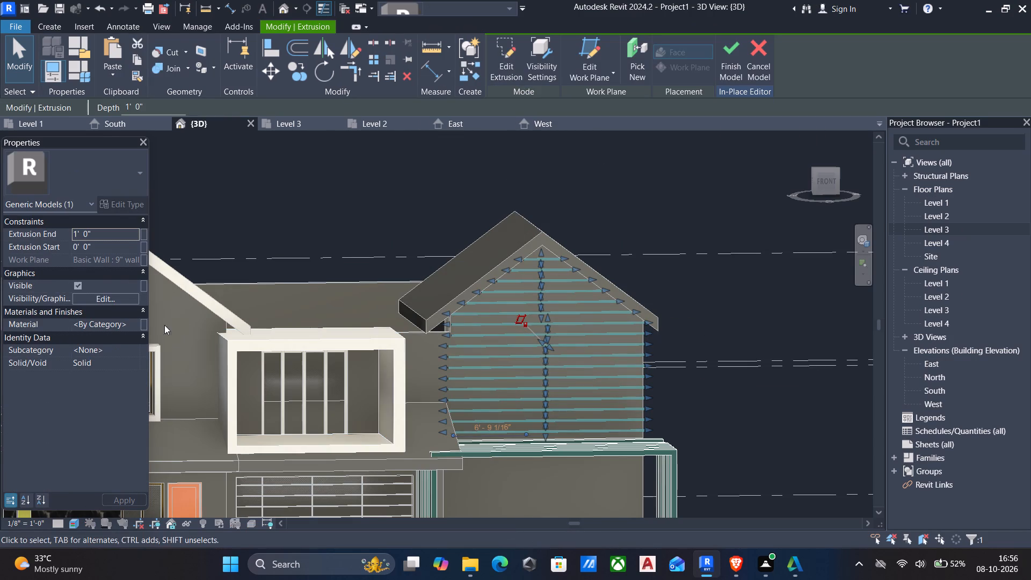
pyautogui.click(132, 325)
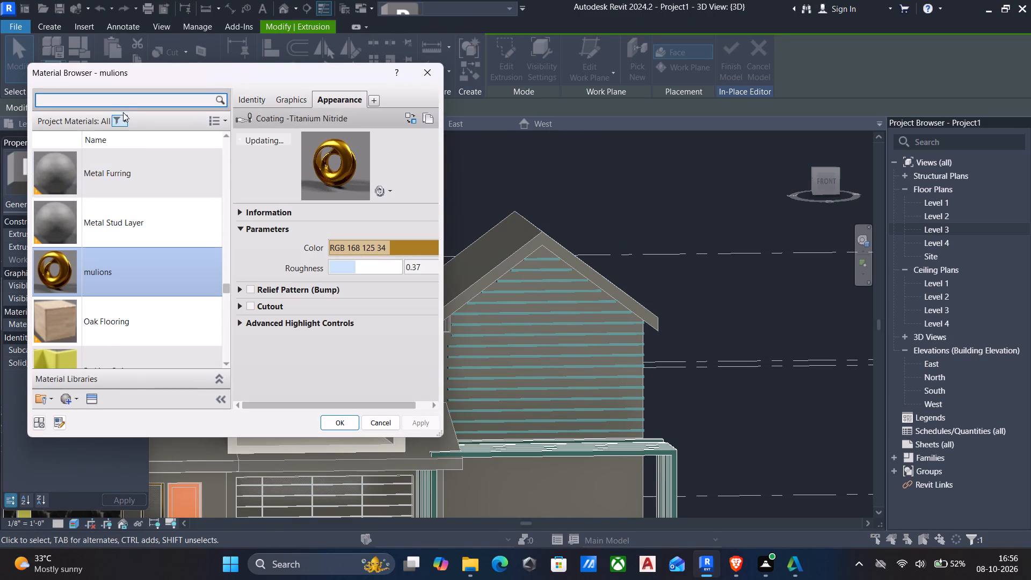
pyautogui.click(120, 102)
pyautogui.write('gypsum')
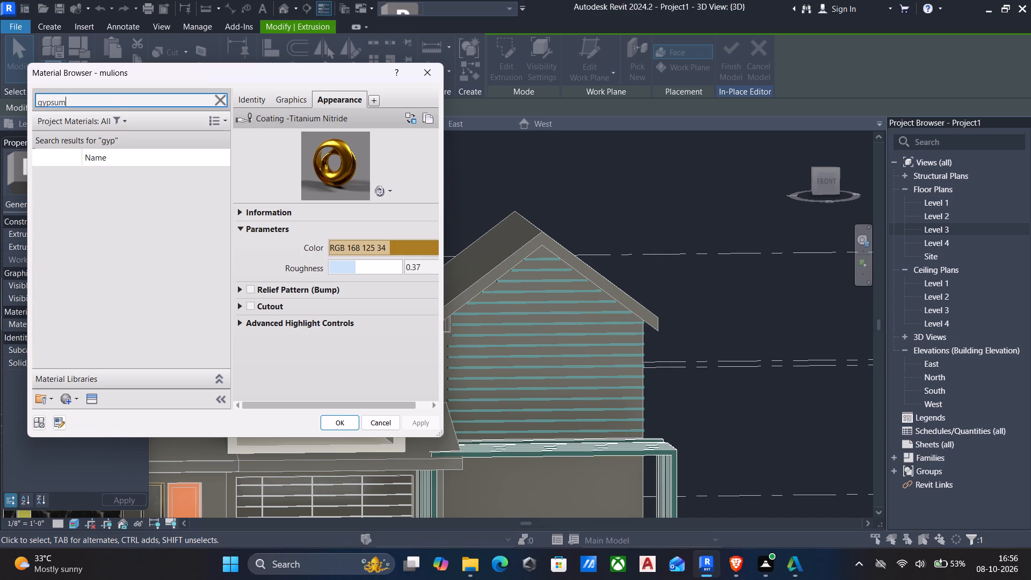
pyautogui.click(128, 198)
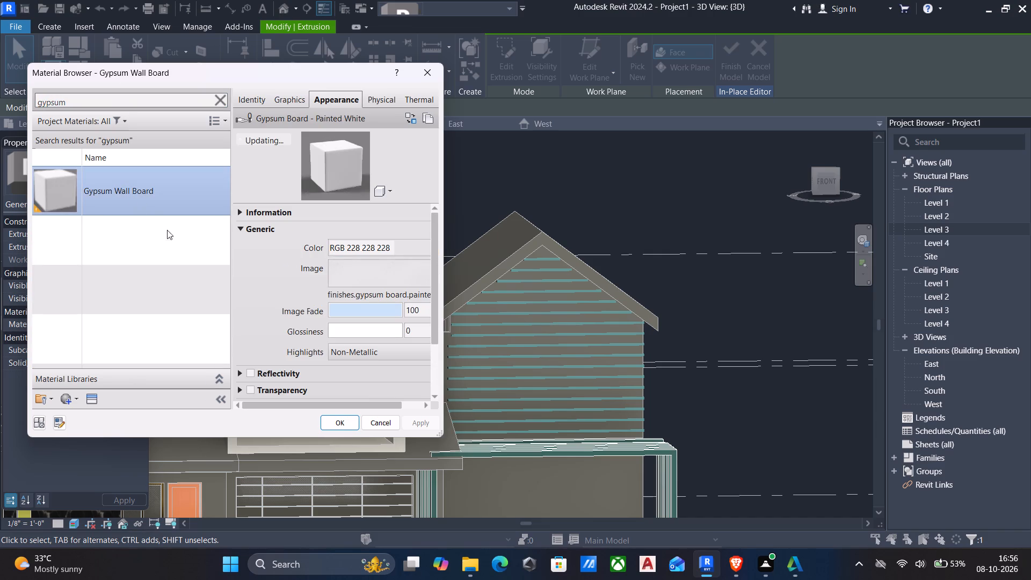
pyautogui.click(342, 420)
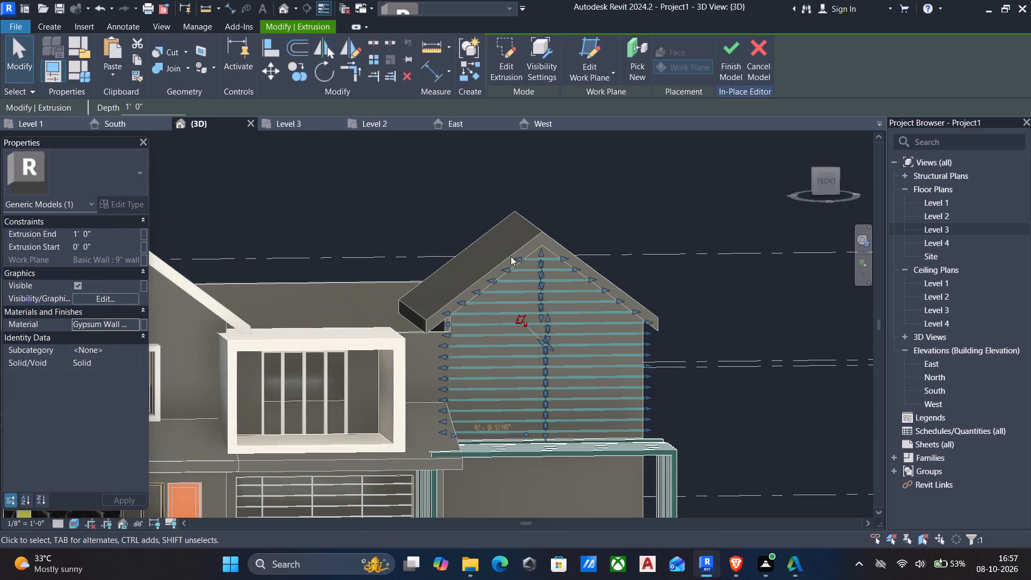
pyautogui.press('Escape')
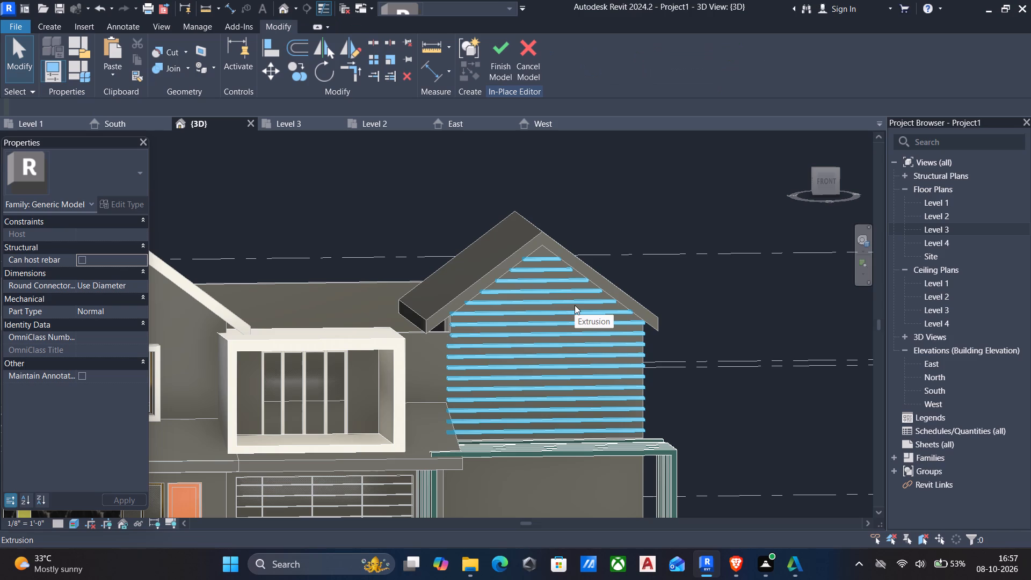
# Finish the in-place model of the gable wall strips.
pyautogui.write('wa')
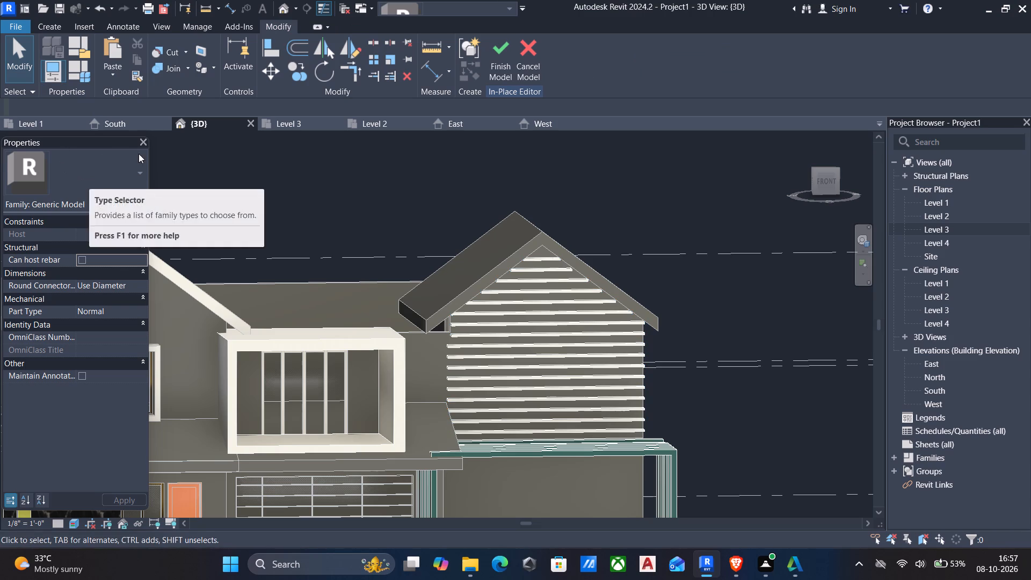
pyautogui.write('wa')
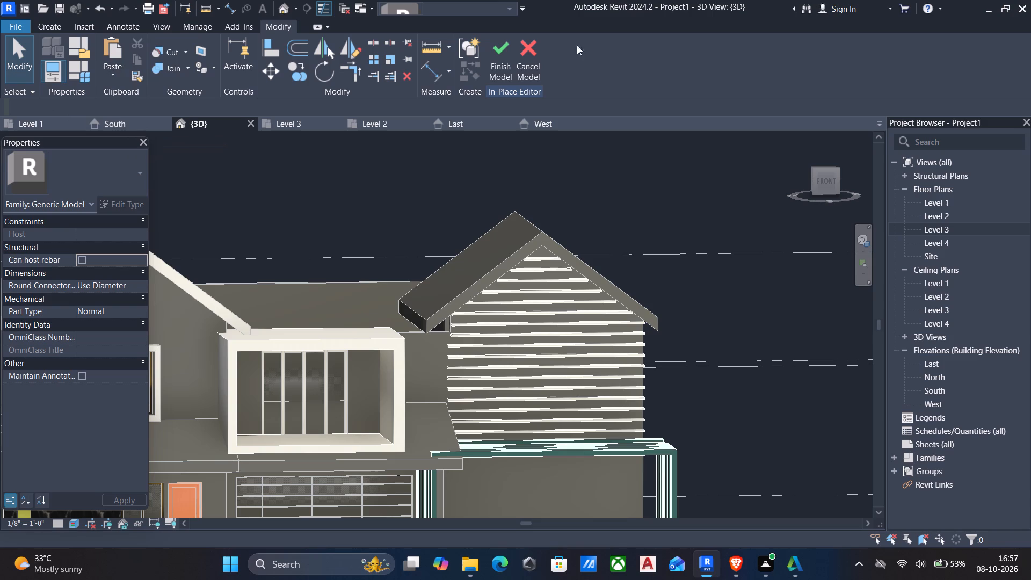
pyautogui.click(493, 52)
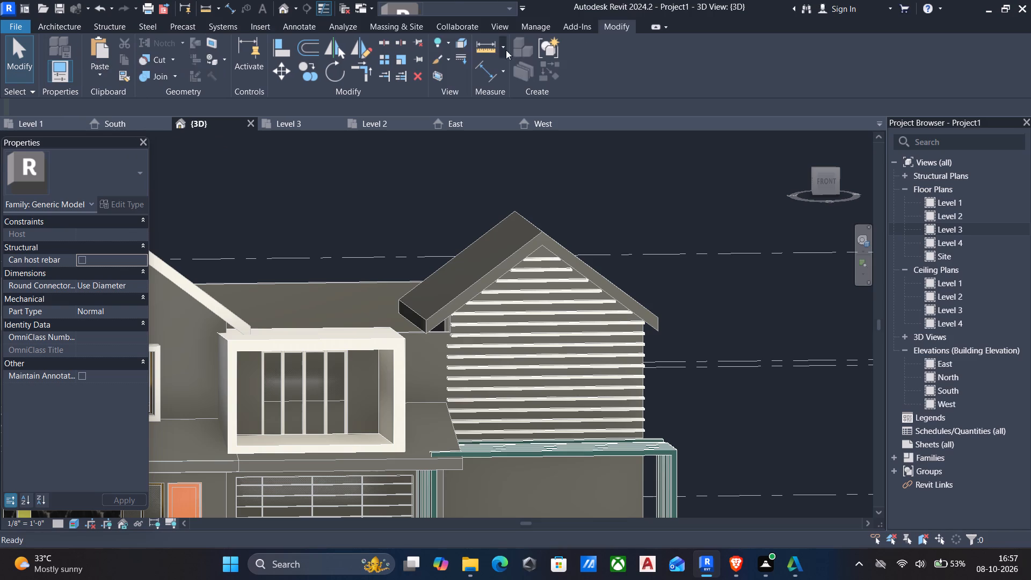
# Set the structure layer material of the 9" wall type to Gypsum Wall Board and leave the wall command.
pyautogui.write('wa')
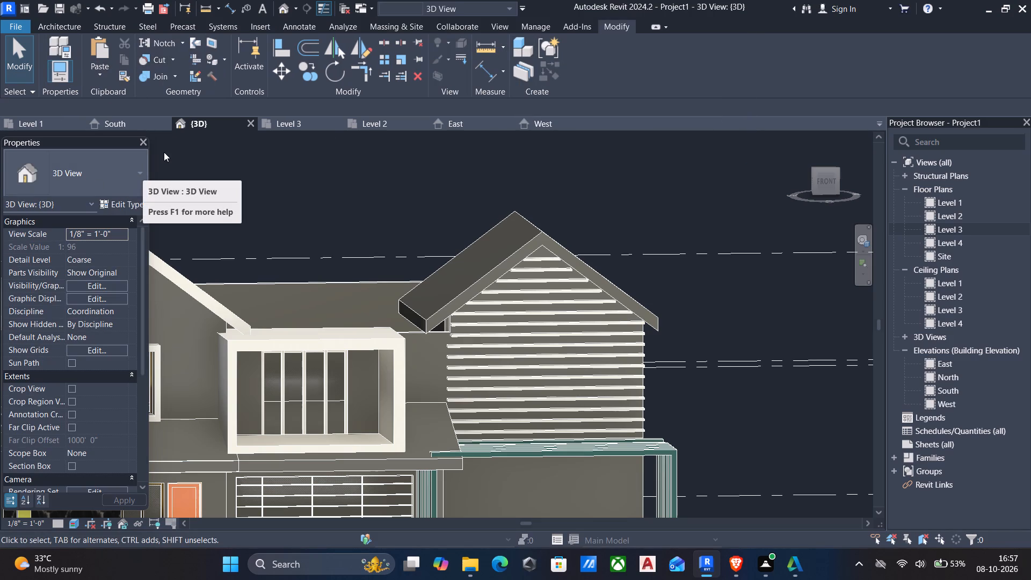
pyautogui.write('wa')
pyautogui.click(376, 209)
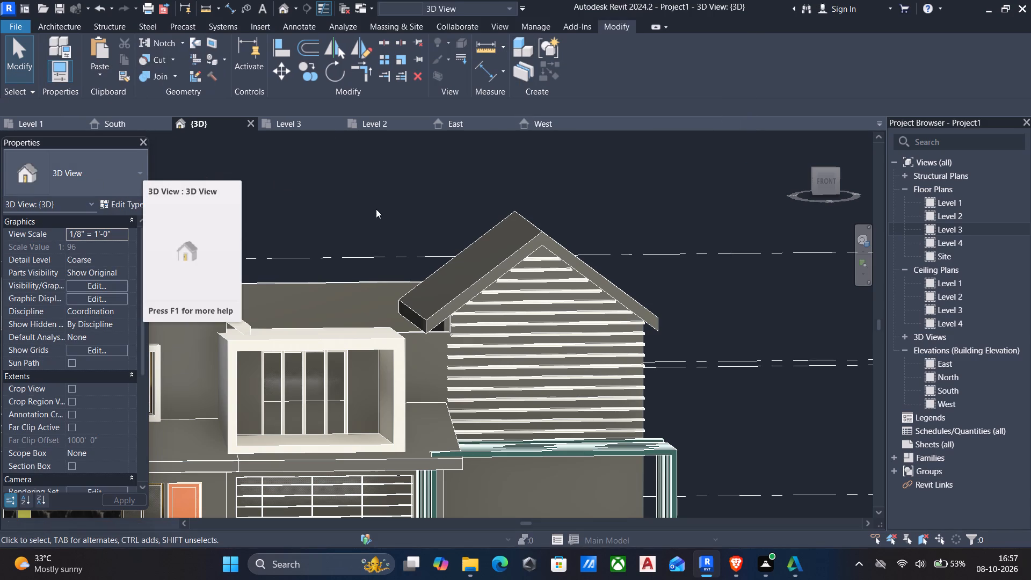
pyautogui.press('Escape')
pyautogui.write('wa')
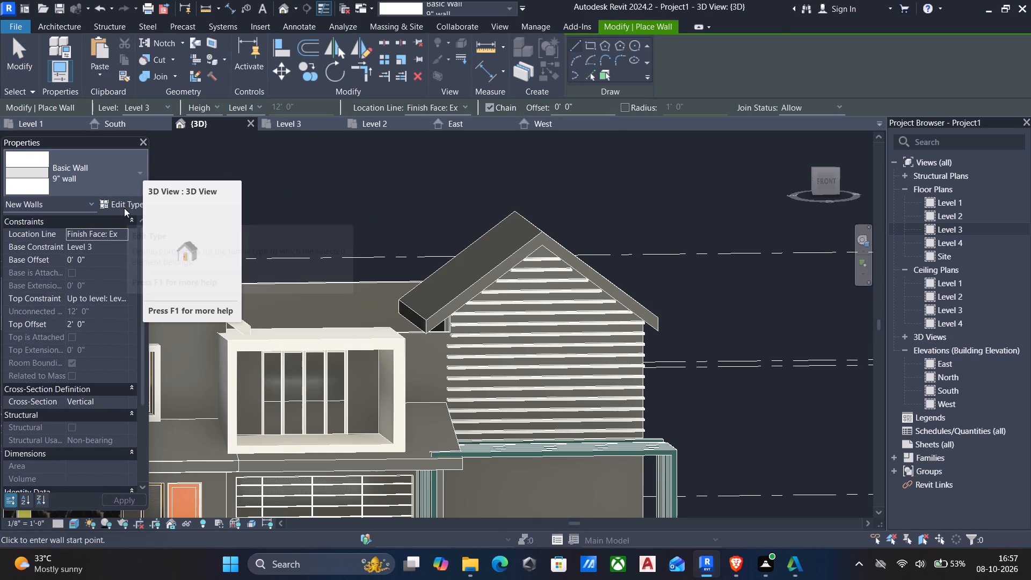
pyautogui.click(118, 204)
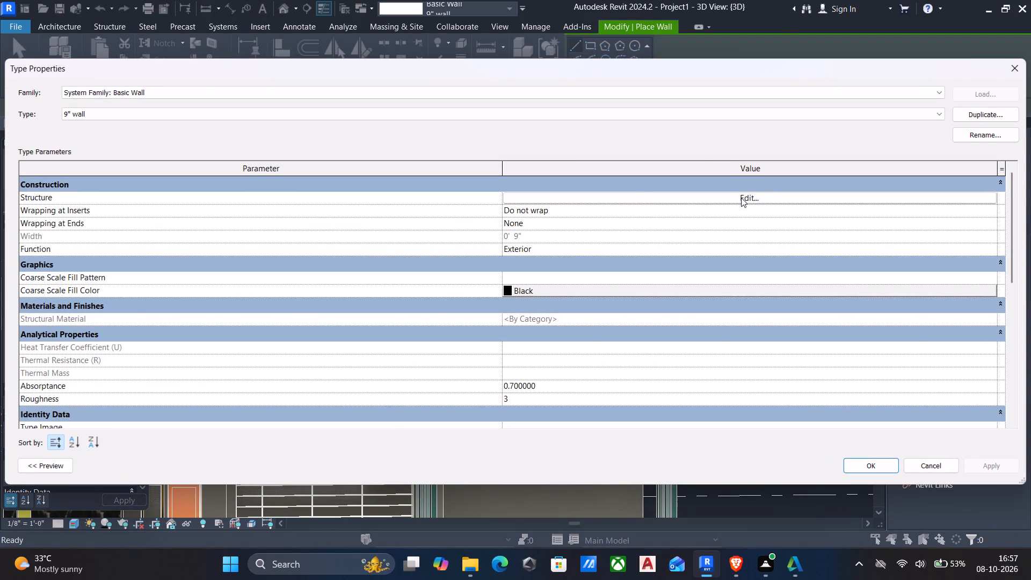
pyautogui.click(738, 197)
pyautogui.click(437, 196)
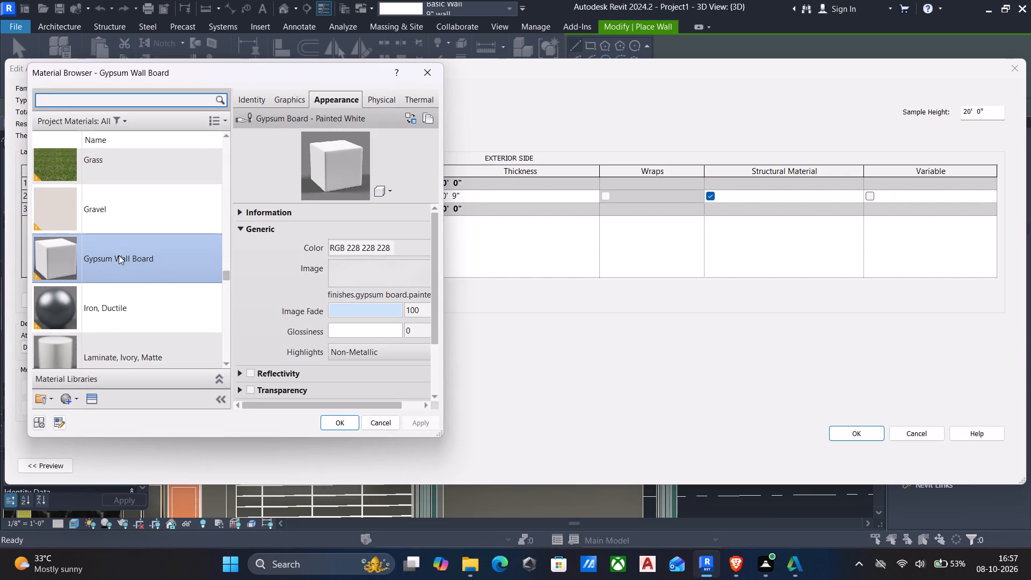
pyautogui.click(119, 255)
pyautogui.click(341, 416)
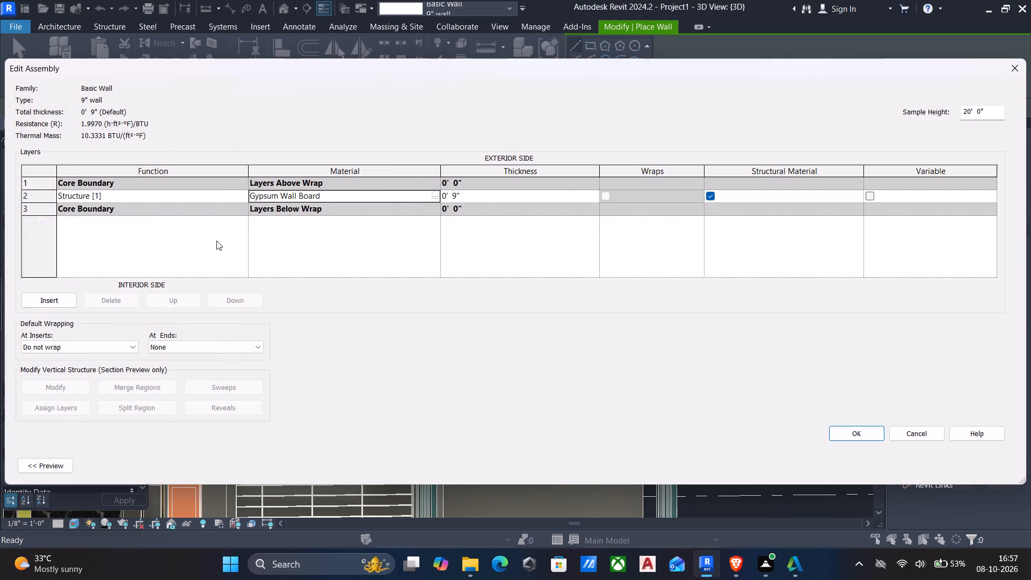
pyautogui.click(850, 432)
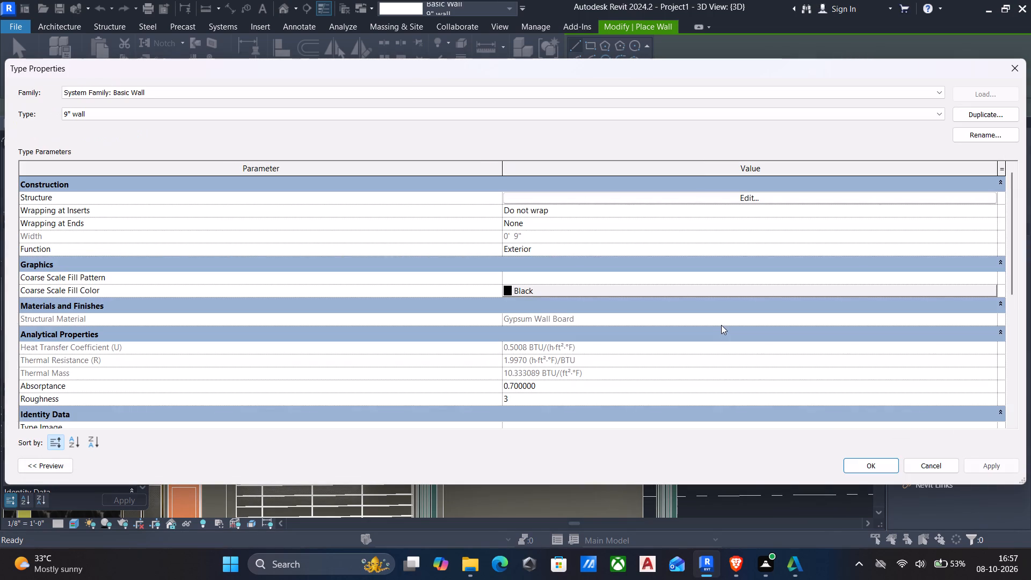
pyautogui.click(991, 465)
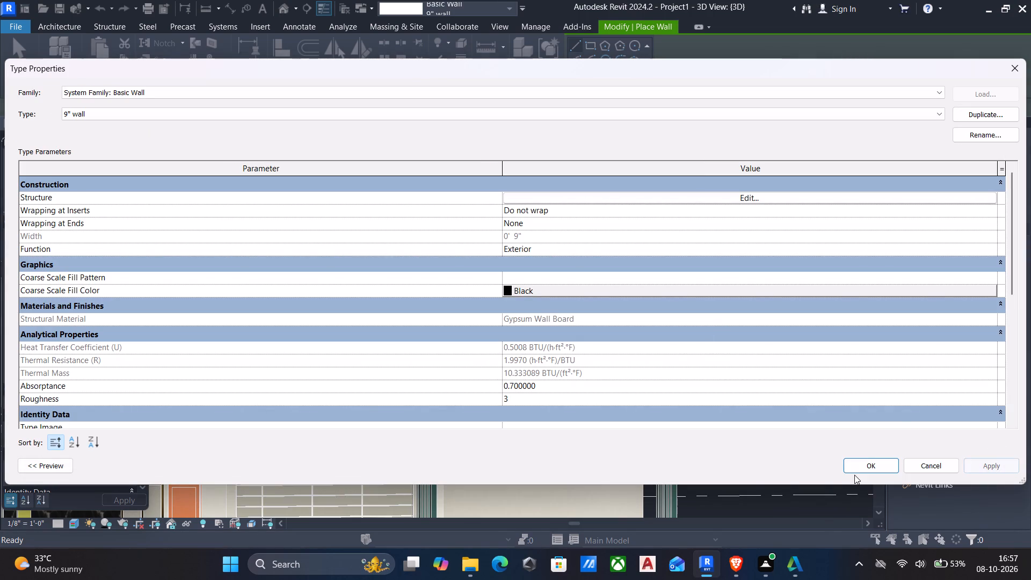
pyautogui.click(859, 467)
pyautogui.scroll(-6, 694, 358)
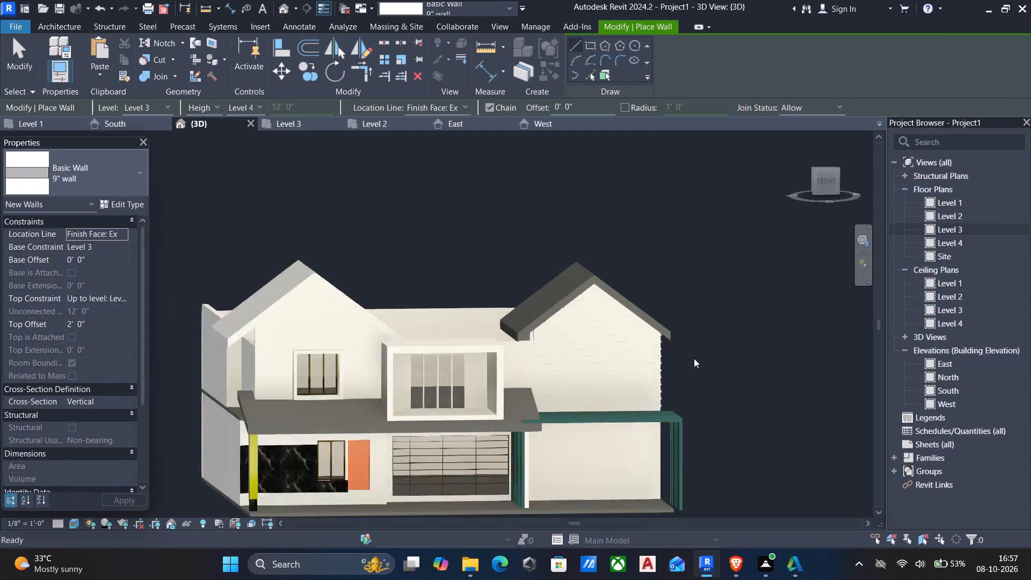
pyautogui.press('Escape')
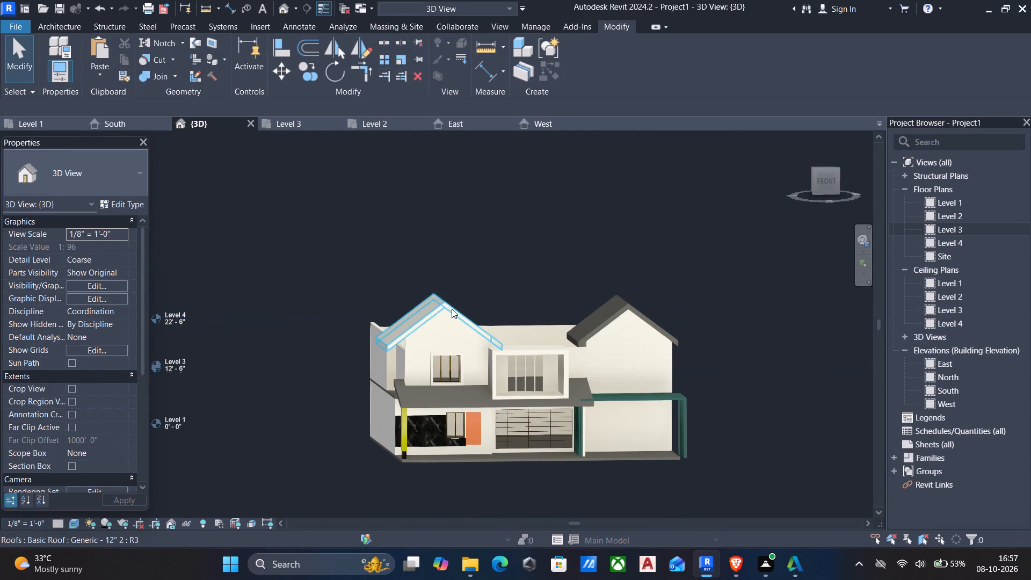
# Examine the whole house with its new wall finish from the front, both sides and above.
pyautogui.scroll(-1, 452, 309)
pyautogui.scroll(1, 507, 371)
pyautogui.scroll(-3, 436, 314)
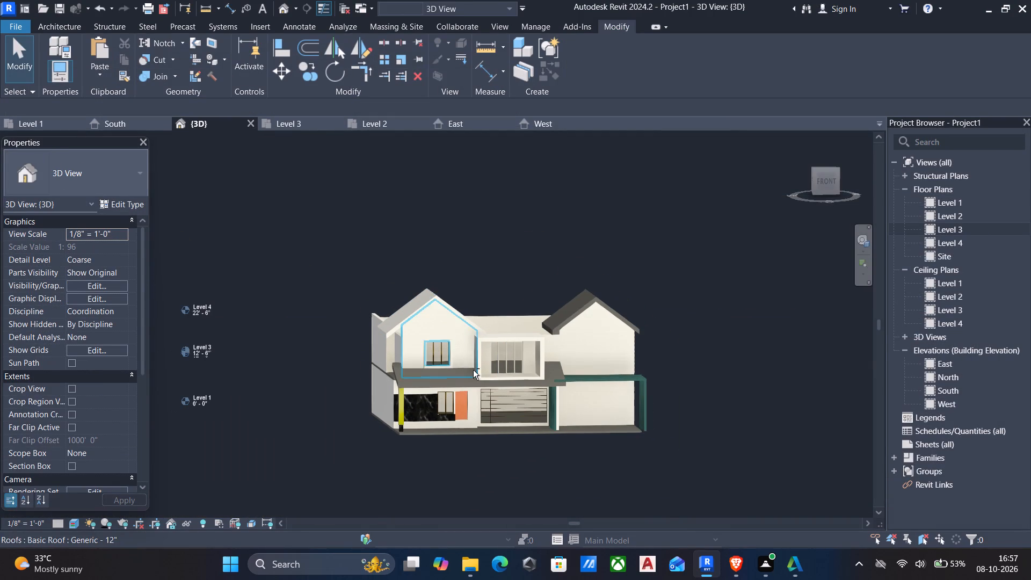
pyautogui.scroll(1, 473, 370)
pyautogui.scroll(-3, 482, 309)
pyautogui.keyDown('shift'); pyautogui.scroll(1, 397, 326); pyautogui.keyUp('shift')
pyautogui.scroll(-5, 424, 282)
pyautogui.keyDown('shift'); pyautogui.scroll(1, 372, 289); pyautogui.keyUp('shift')
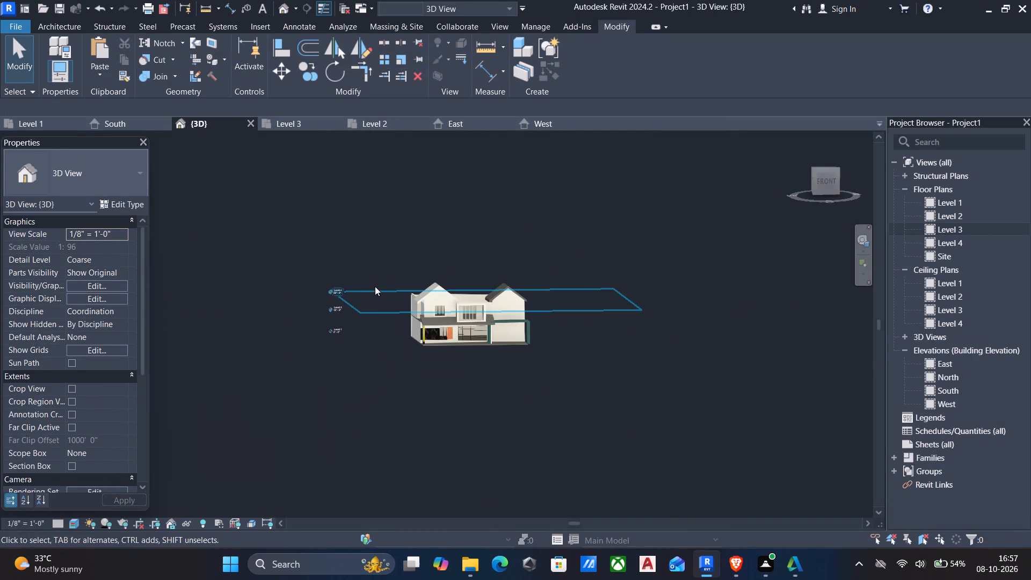
pyautogui.moveTo(386, 270); pyautogui.dragTo(533, 279, button='middle')
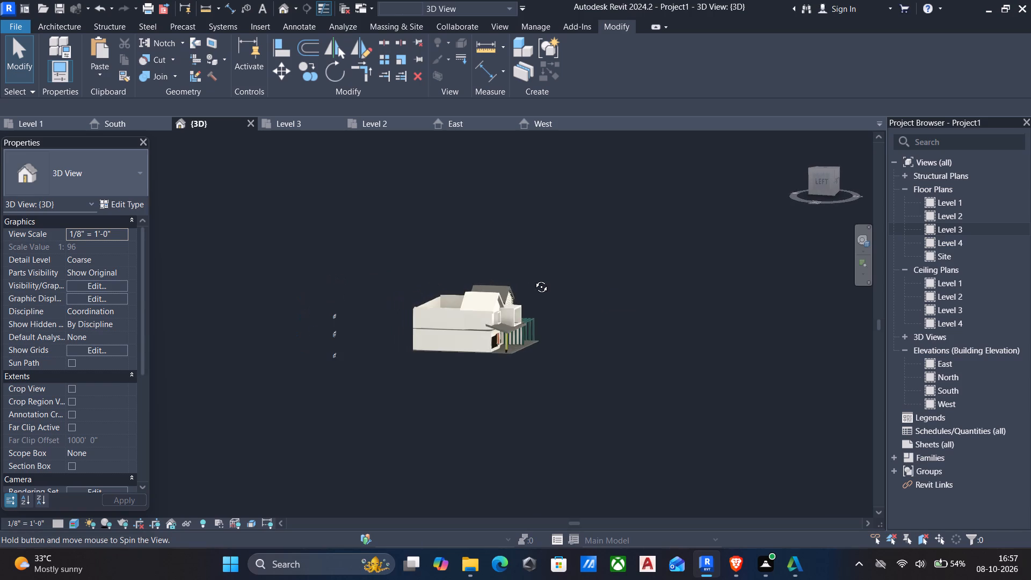
pyautogui.moveTo(533, 279); pyautogui.dragTo(293, 250, button='middle')
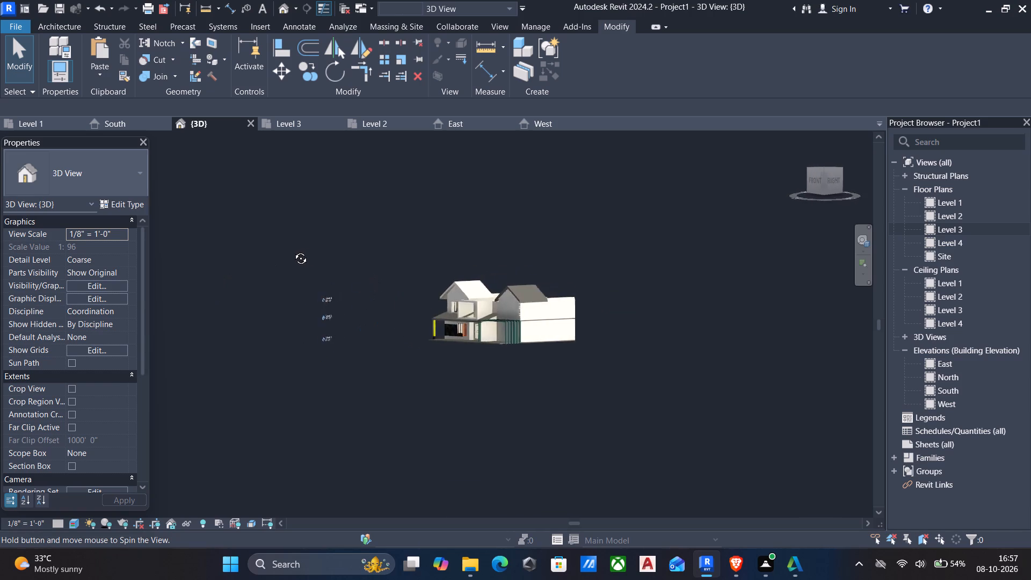
pyautogui.moveTo(293, 250); pyautogui.dragTo(300, 250, button='middle')
pyautogui.scroll(6, 486, 323)
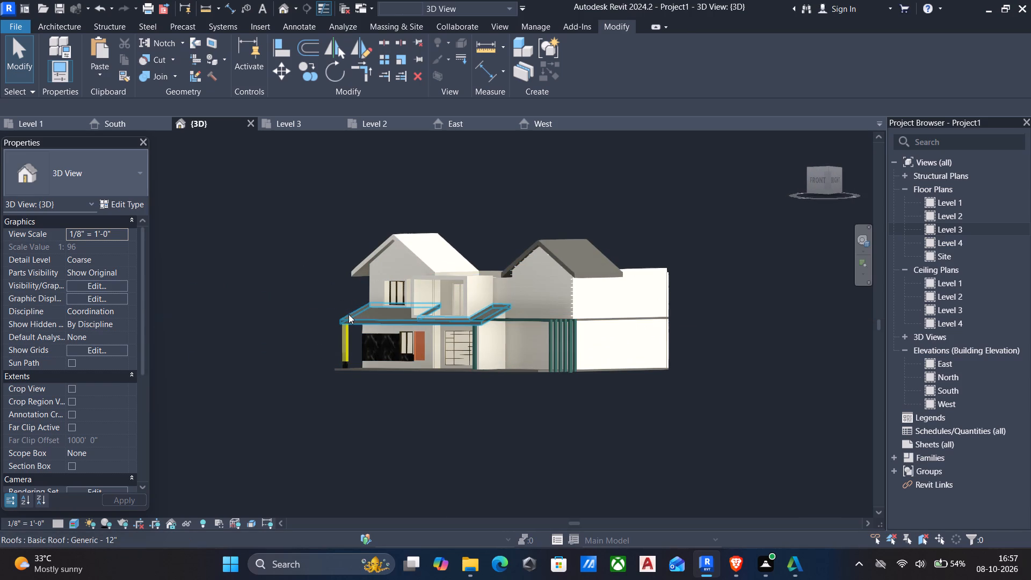
pyautogui.scroll(-2, 400, 319)
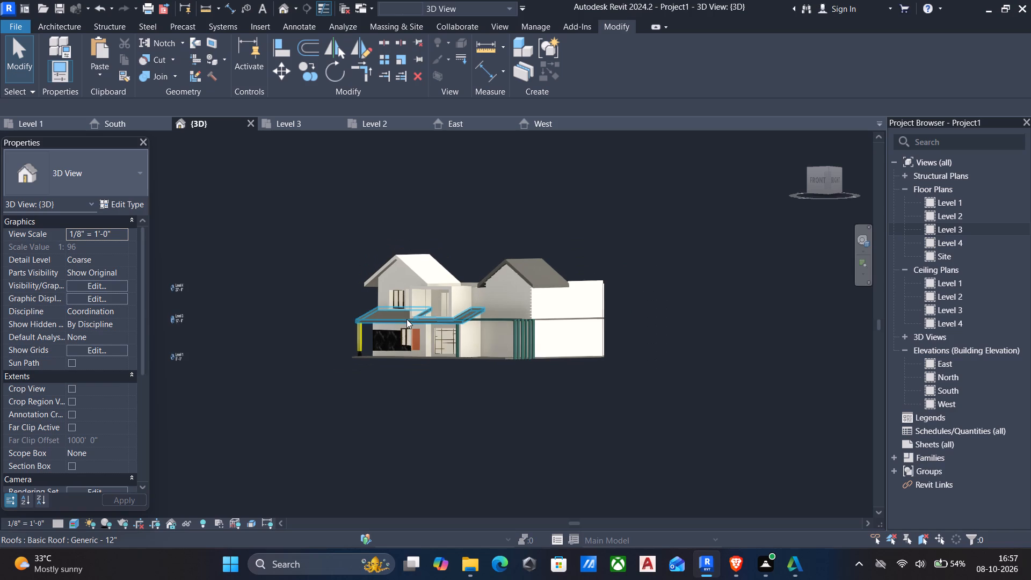
pyautogui.scroll(1, 417, 373)
pyautogui.scroll(-4, 528, 344)
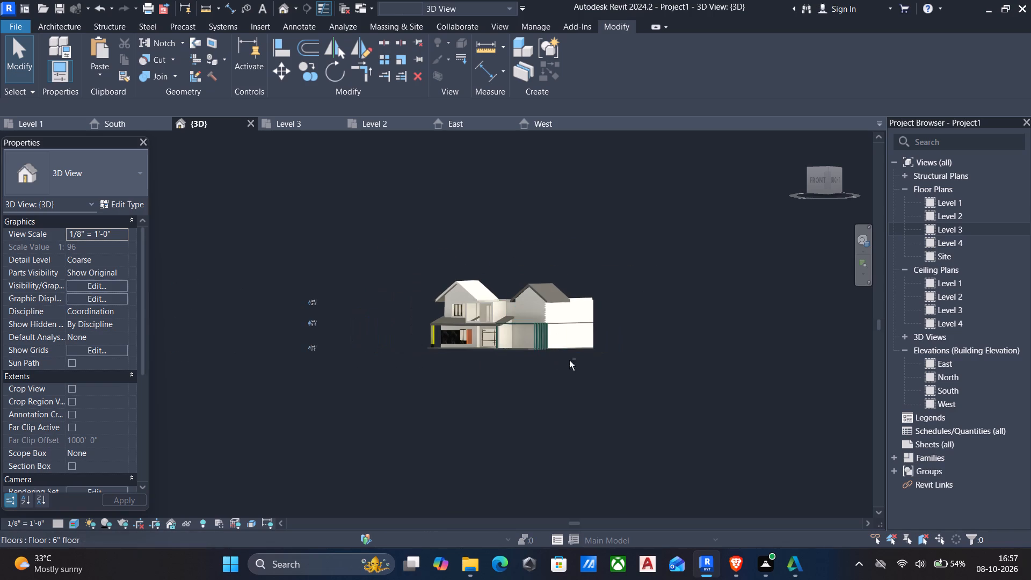
pyautogui.scroll(1, 575, 397)
pyautogui.moveTo(684, 325); pyautogui.dragTo(659, 470, button='middle')
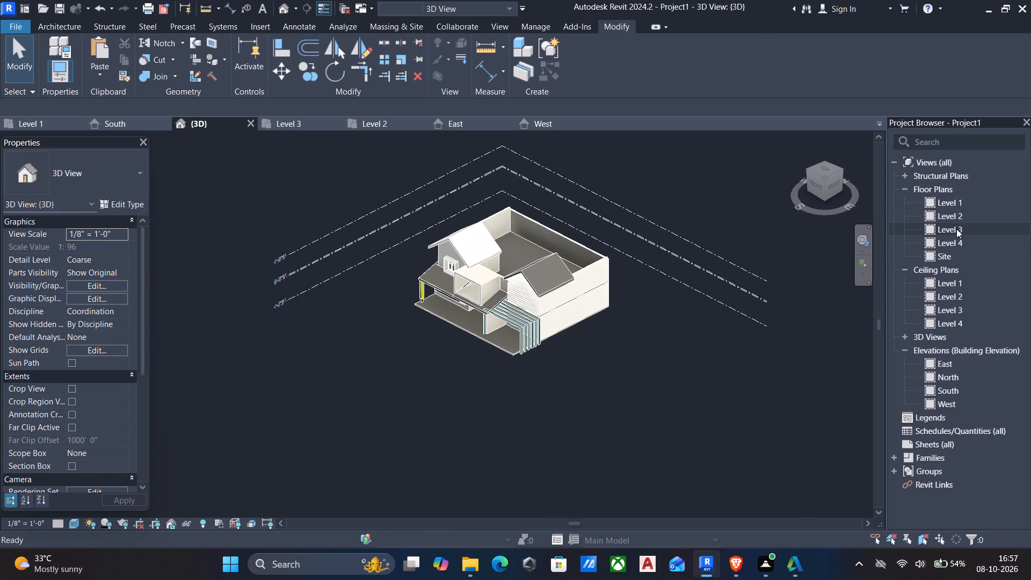
# Open the Level 3 floor plan with the whole house plan in view.
pyautogui.click(959, 228)
pyautogui.click(975, 228)
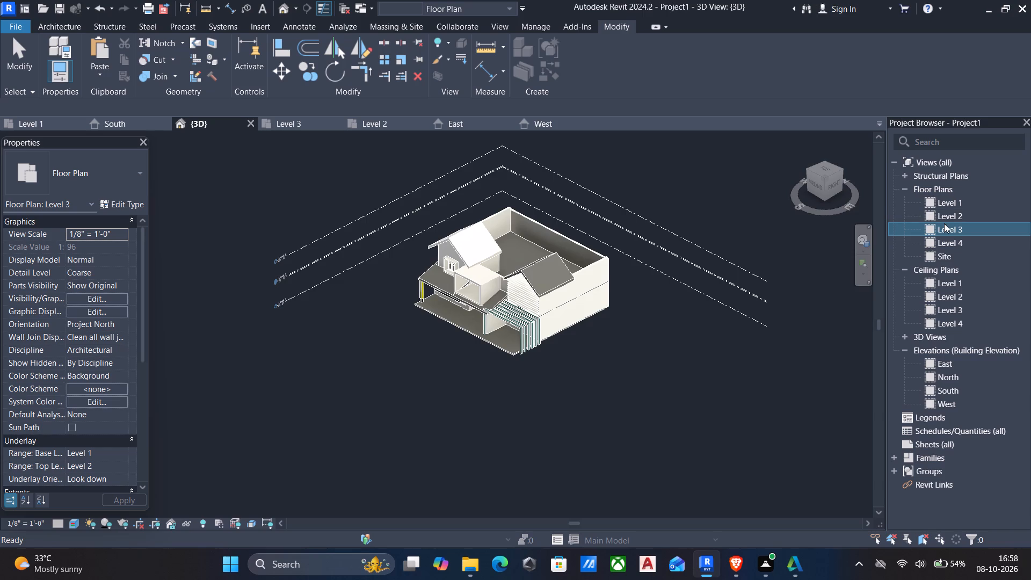
pyautogui.doubleClick(947, 224)
pyautogui.scroll(-14, 434, 260)
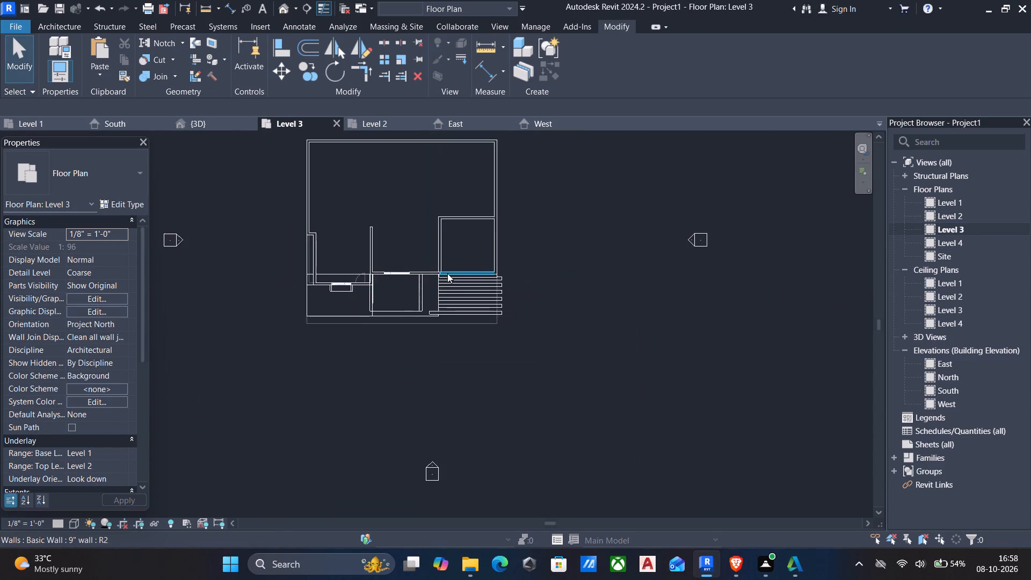
pyautogui.scroll(-4, 447, 273)
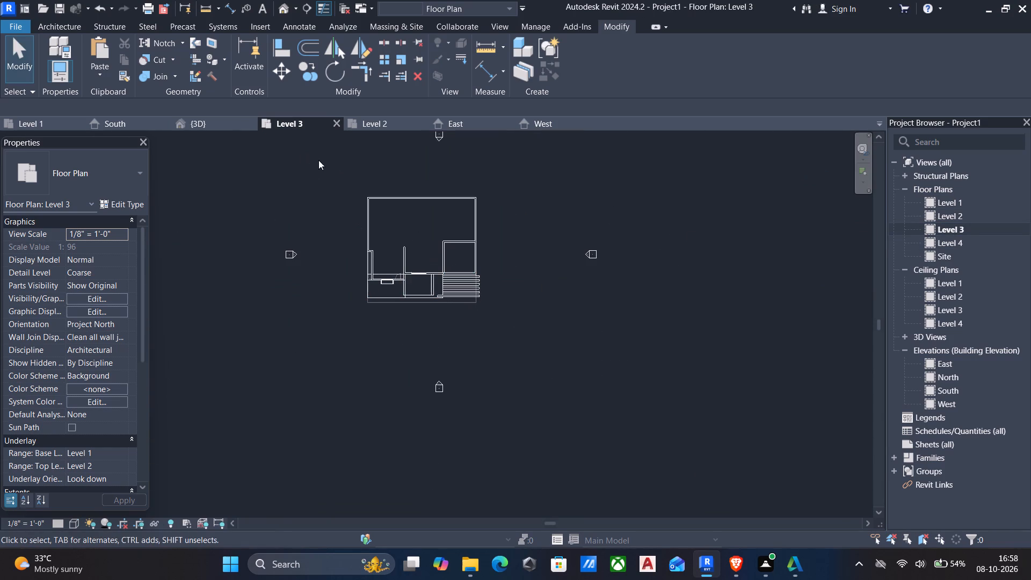
# Start a Roof by Footprint and sketch a rectangular boundary about 65' by 26' over the rear of the house with a 2' offset.
pyautogui.click(52, 28)
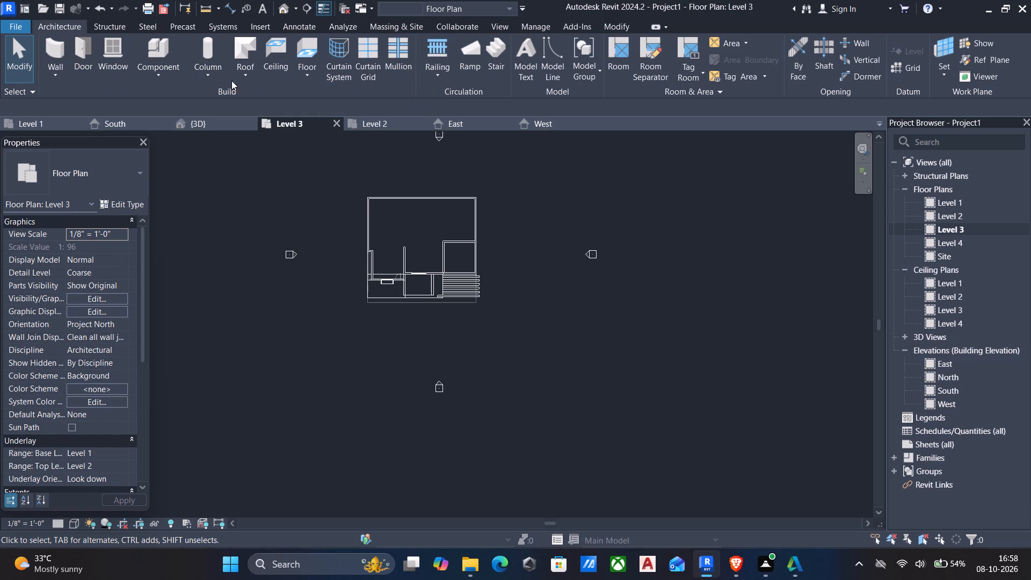
pyautogui.click(241, 80)
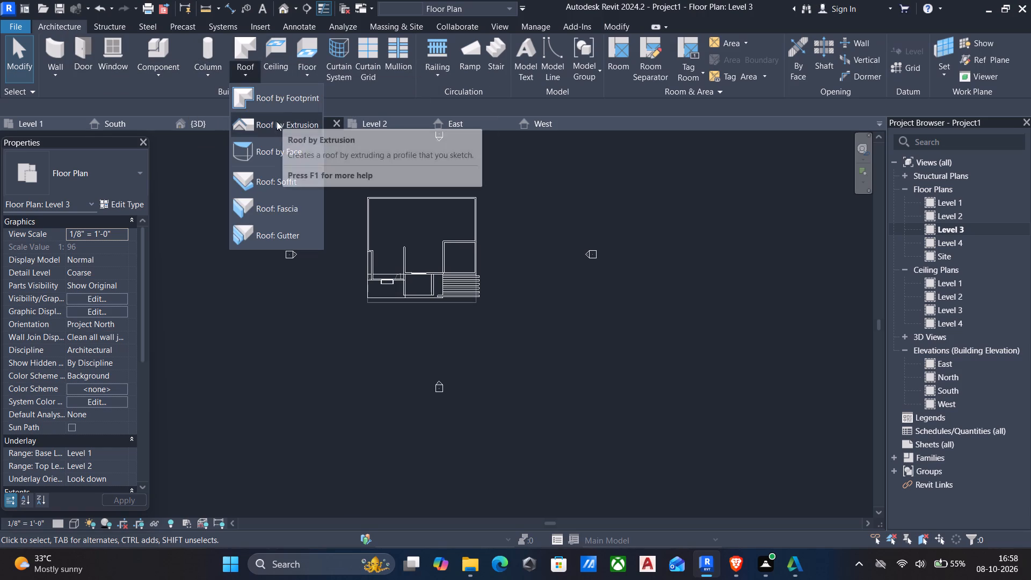
pyautogui.click(271, 103)
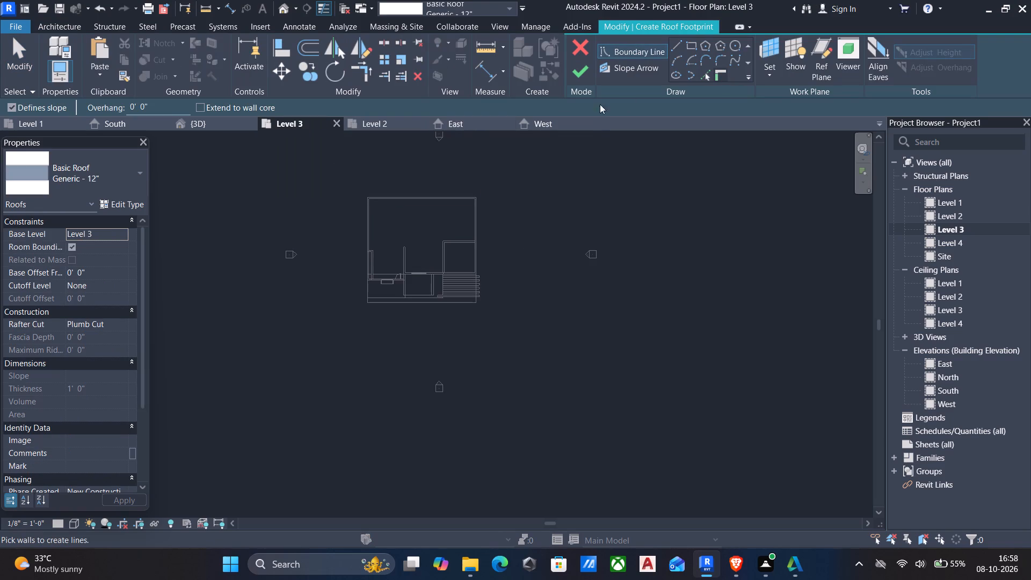
pyautogui.click(686, 45)
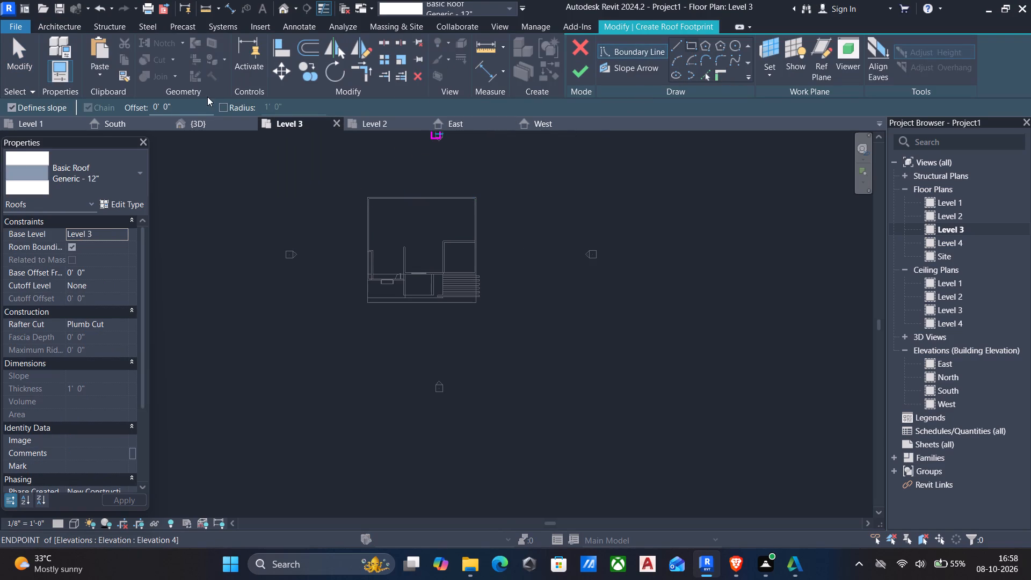
pyautogui.moveTo(205, 111); pyautogui.dragTo(0, 100)
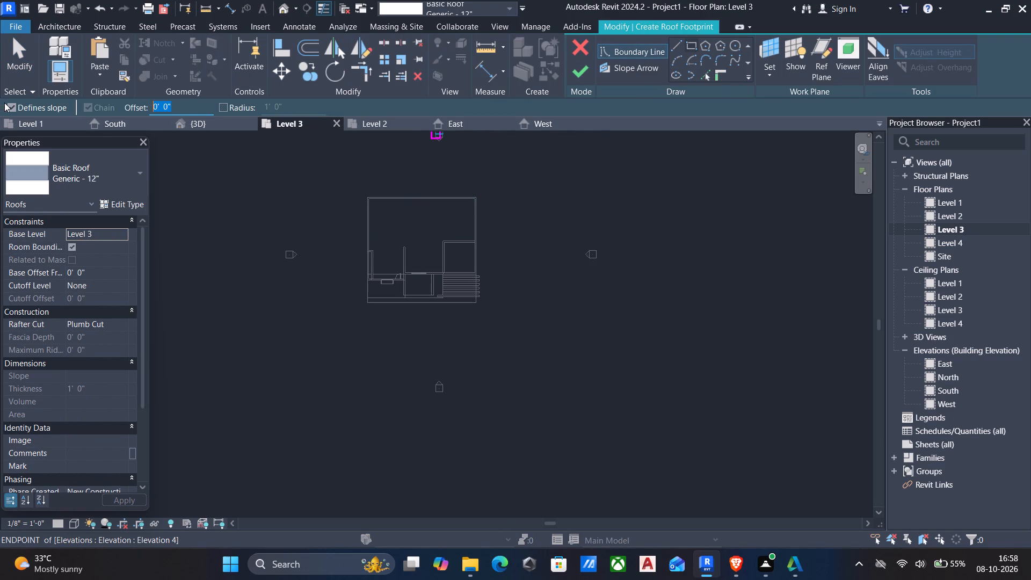
pyautogui.write("2'")
pyautogui.scroll(3, 375, 210)
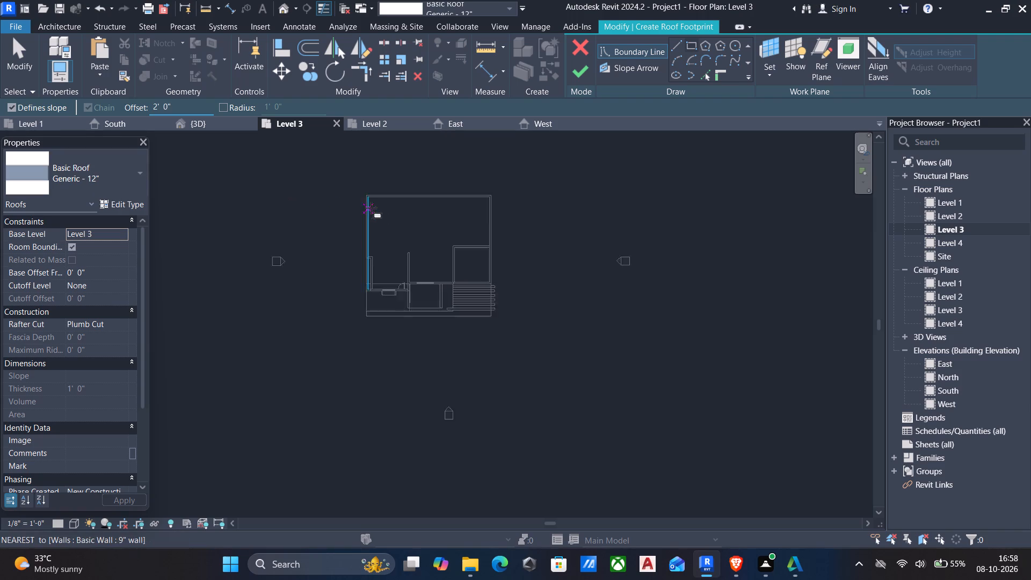
pyautogui.scroll(2, 371, 208)
pyautogui.scroll(5, 311, 167)
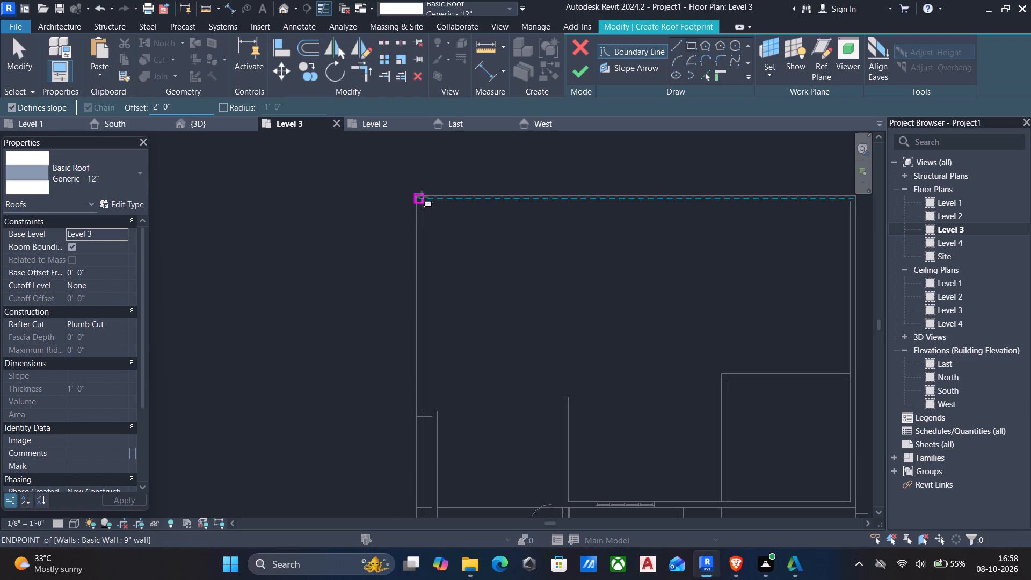
pyautogui.click(415, 194)
pyautogui.scroll(-4, 509, 250)
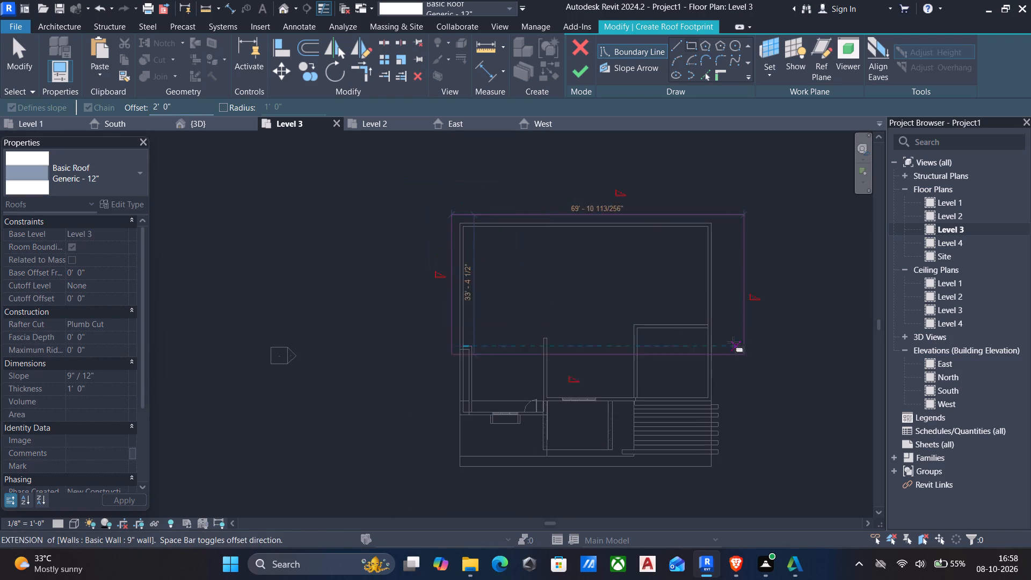
pyautogui.scroll(5, 706, 329)
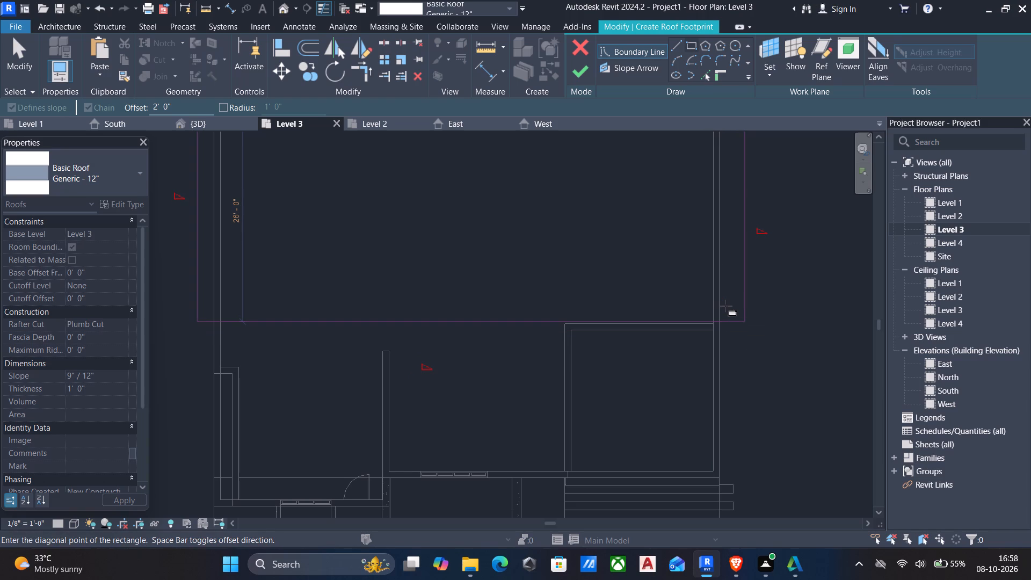
pyautogui.click(726, 306)
pyautogui.press('Escape')
pyautogui.press('Escape')
pyautogui.scroll(1, 692, 325)
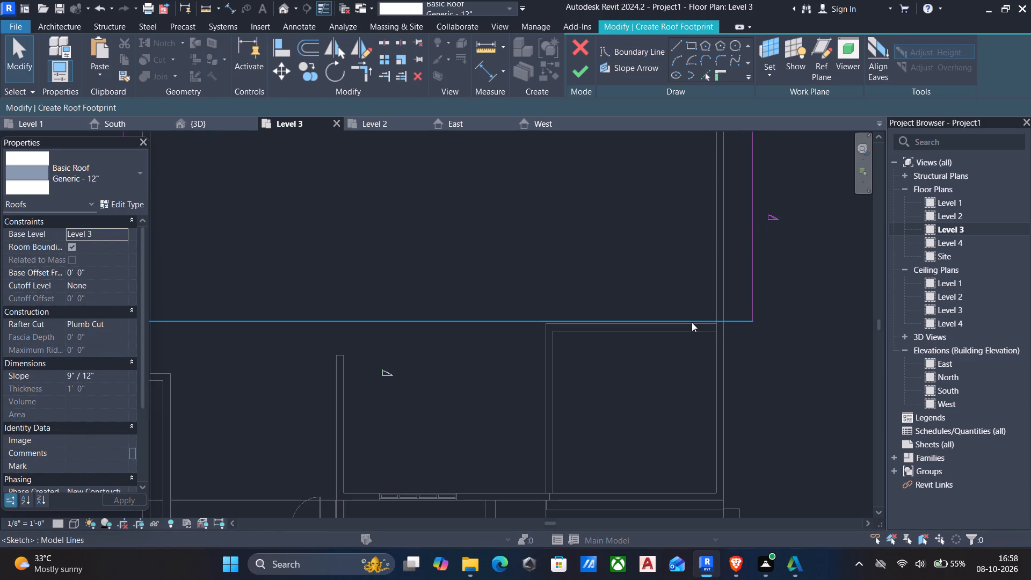
# Nudge the front edge of the roof boundary slightly to line up with the right-hand room's back wall face.
pyautogui.click(691, 322)
pyautogui.scroll(4, 709, 377)
pyautogui.press('Down')
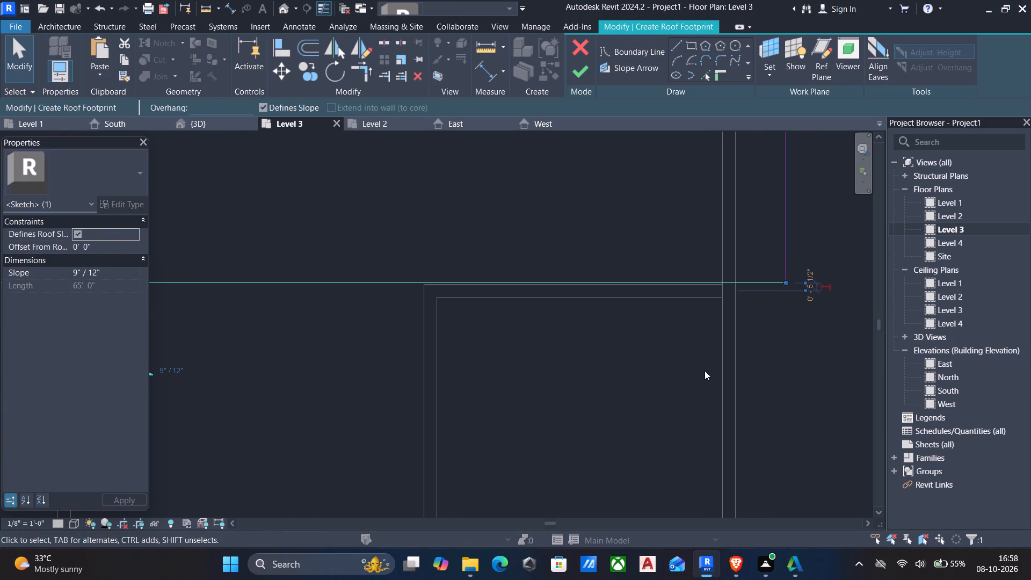
pyautogui.press('Down')
pyautogui.scroll(-1, 705, 371)
pyautogui.scroll(5, 684, 345)
pyautogui.press('Up')
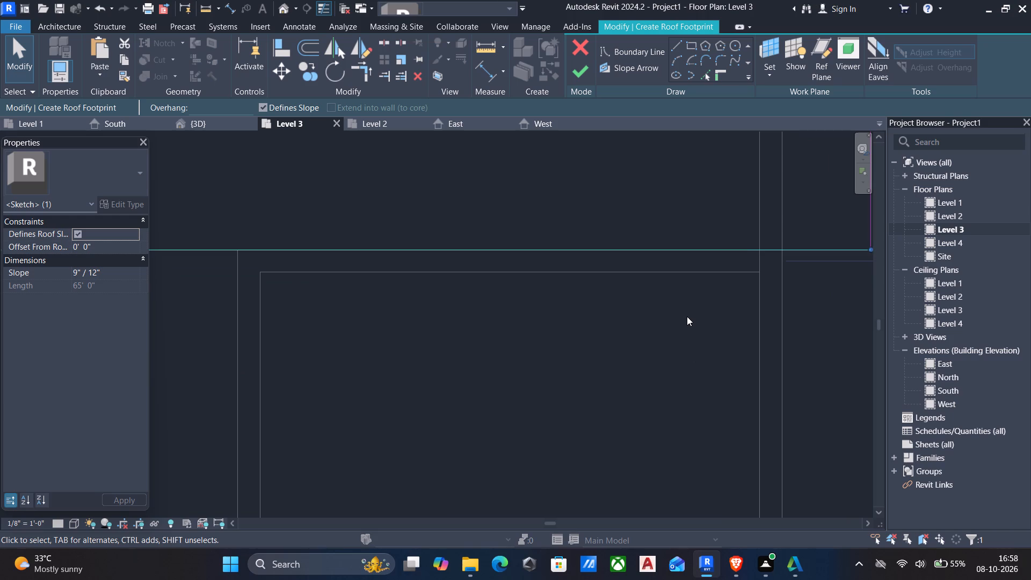
pyautogui.scroll(-5, 686, 324)
pyautogui.scroll(1, 707, 346)
pyautogui.scroll(-4, 701, 343)
pyautogui.press('Escape')
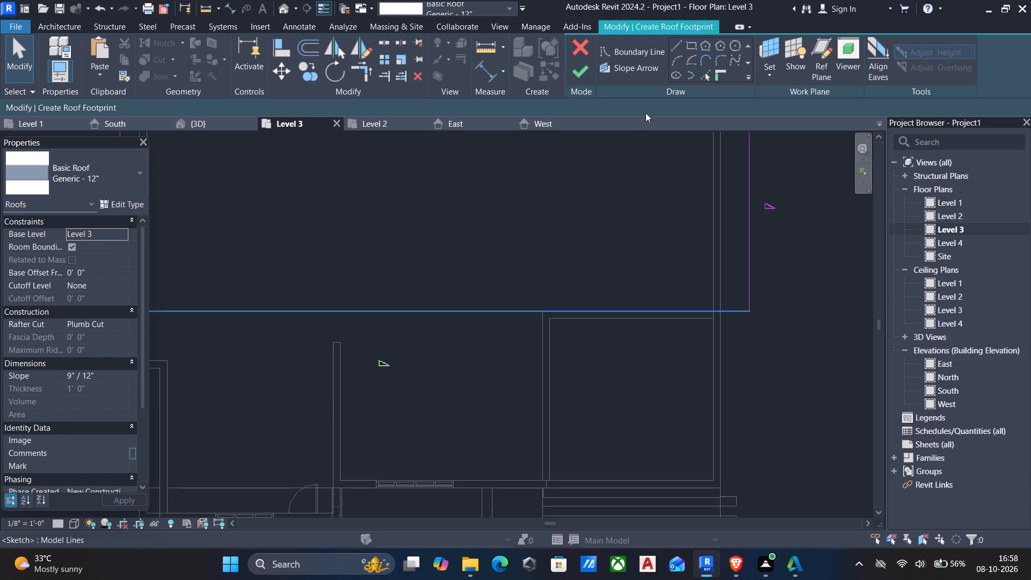
# Draw a roof boundary line about 17' long forward from the front edge, along the left wall of the right-hand room.
pyautogui.click(674, 44)
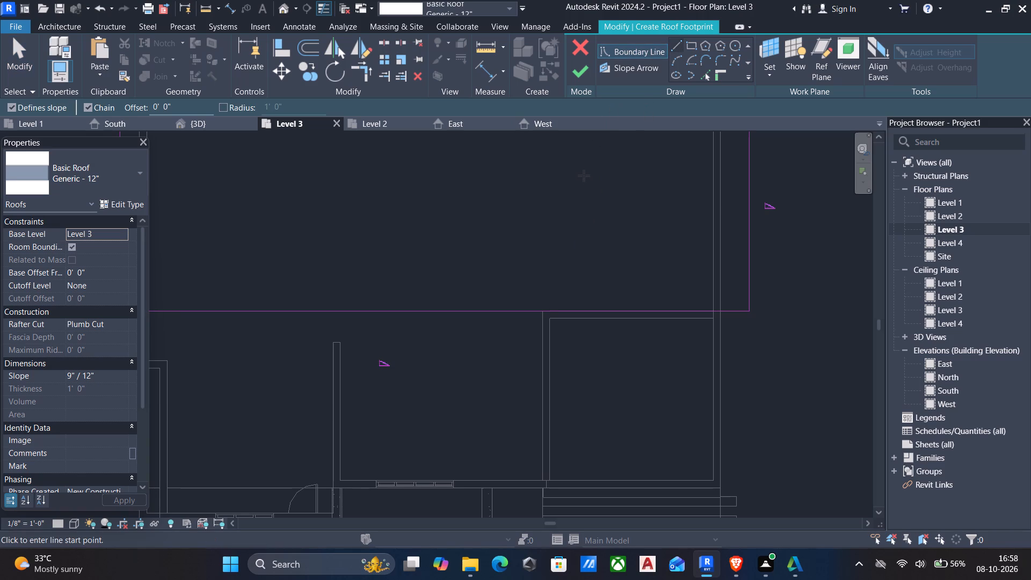
pyautogui.scroll(-3, 527, 216)
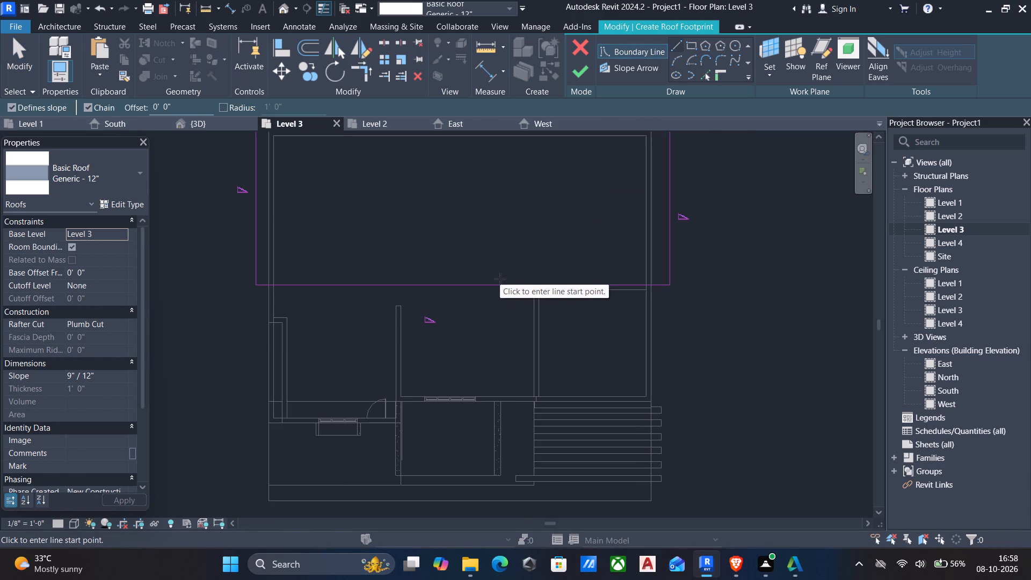
pyautogui.click(533, 287)
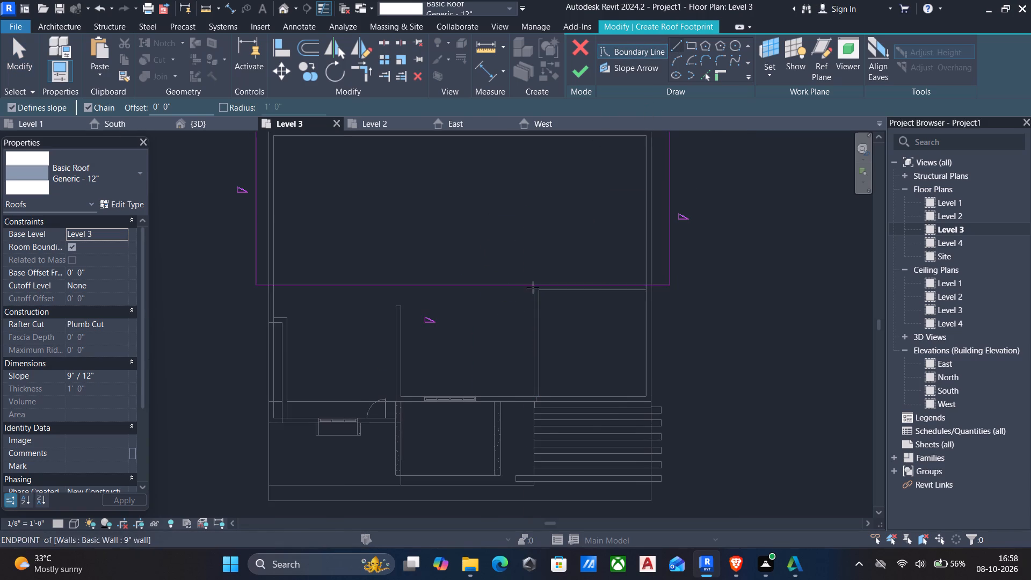
pyautogui.click(538, 394)
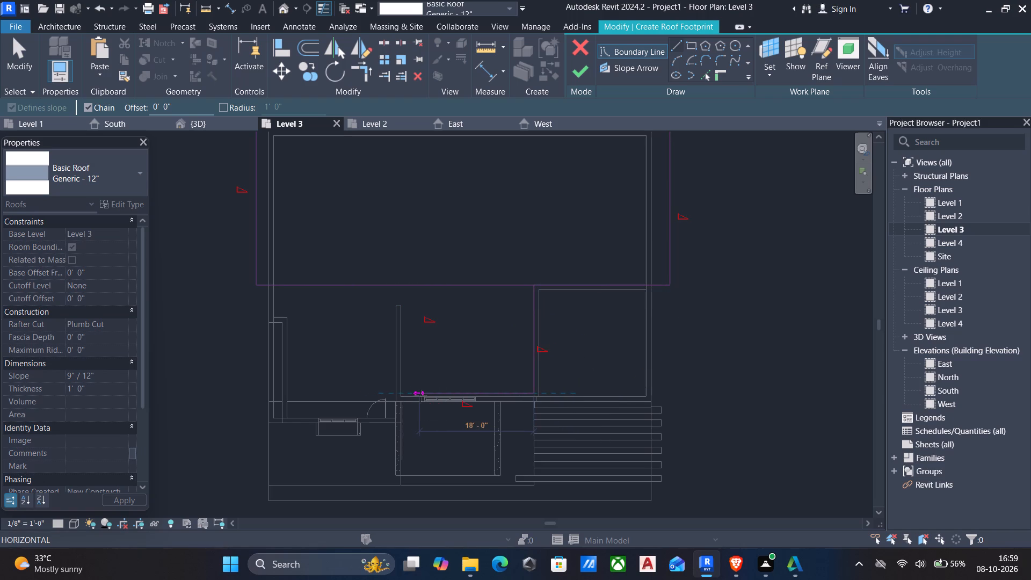
pyautogui.press('Escape')
pyautogui.scroll(4, 422, 396)
pyautogui.moveTo(412, 396); pyautogui.dragTo(422, 396)
pyautogui.scroll(5, 542, 396)
pyautogui.press('Escape')
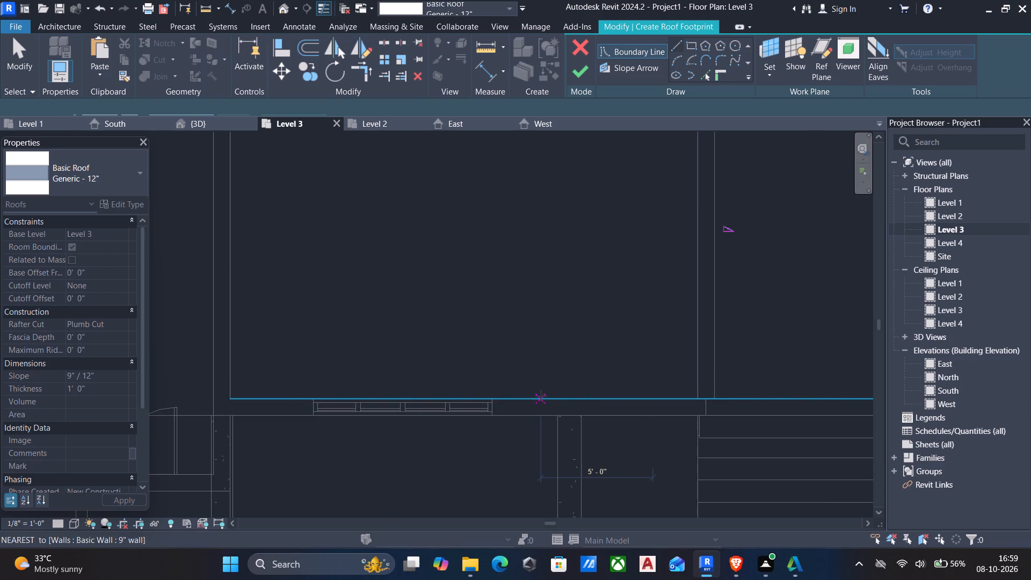
pyautogui.press('Escape')
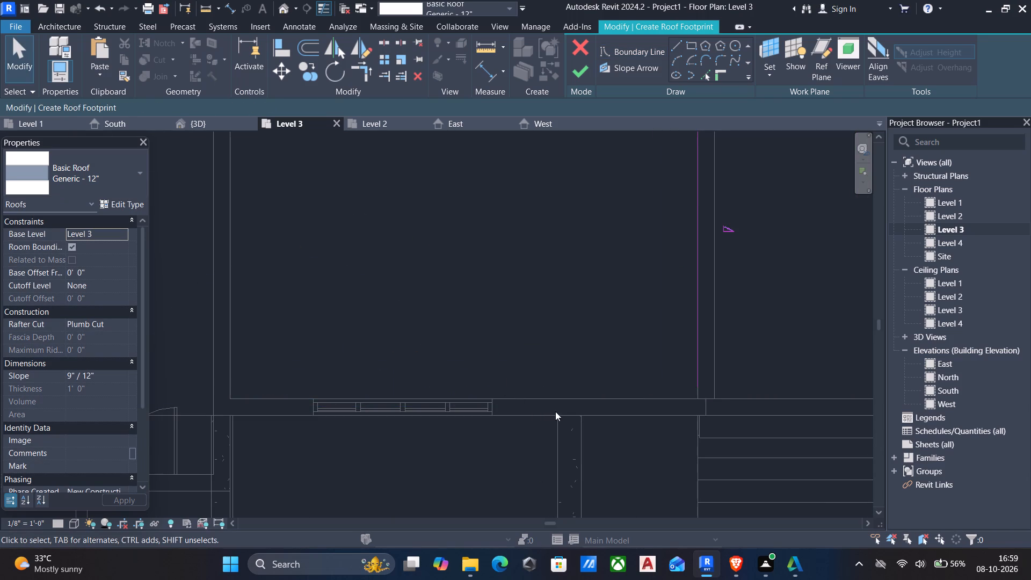
# Draw short roof boundary lines along the inner faces of the middle room's front wall and left wall.
pyautogui.click(676, 40)
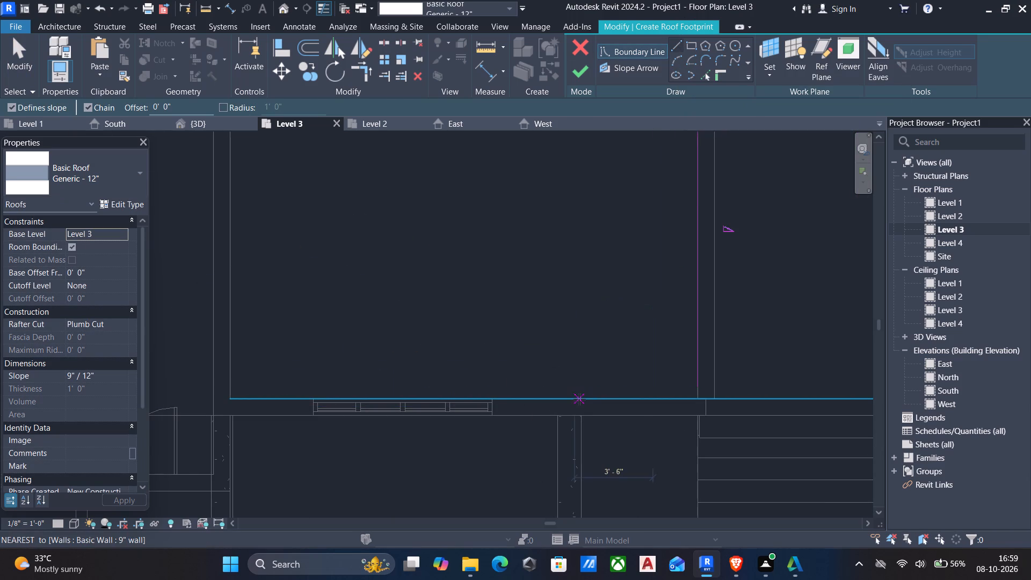
pyautogui.click(579, 399)
pyautogui.click(524, 400)
pyautogui.press('Escape')
pyautogui.scroll(-4, 441, 382)
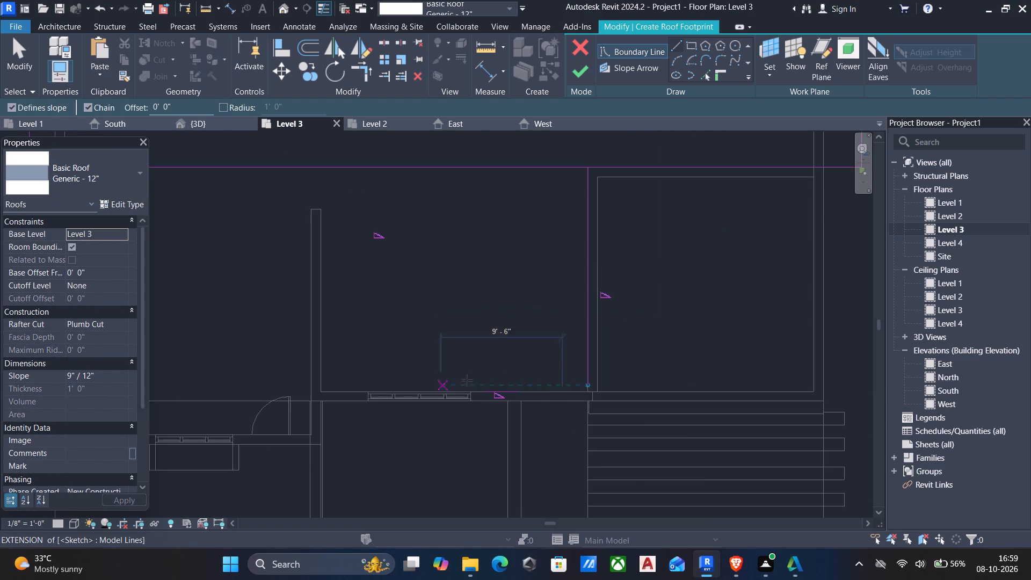
pyautogui.click(322, 256)
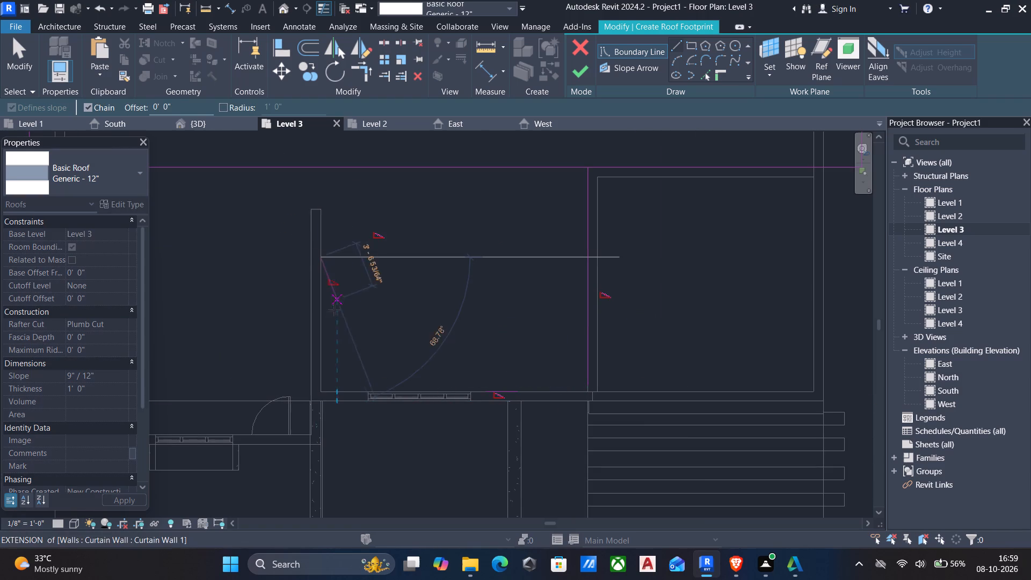
pyautogui.click(325, 339)
pyautogui.press('Escape')
pyautogui.scroll(-5, 399, 322)
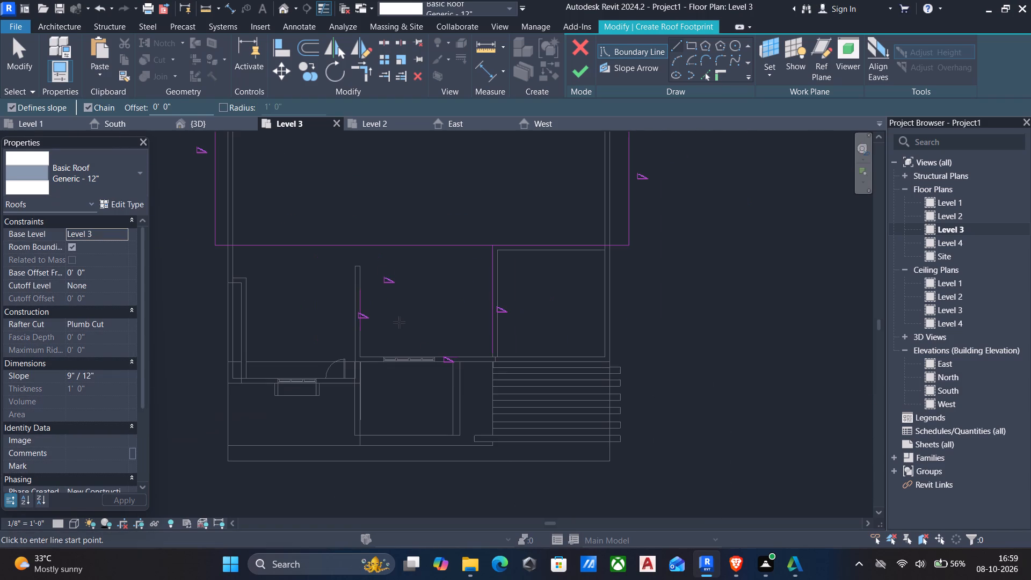
pyautogui.press('Escape')
# Split the roof boundary's front edge at a point above the middle room.
pyautogui.press('s')
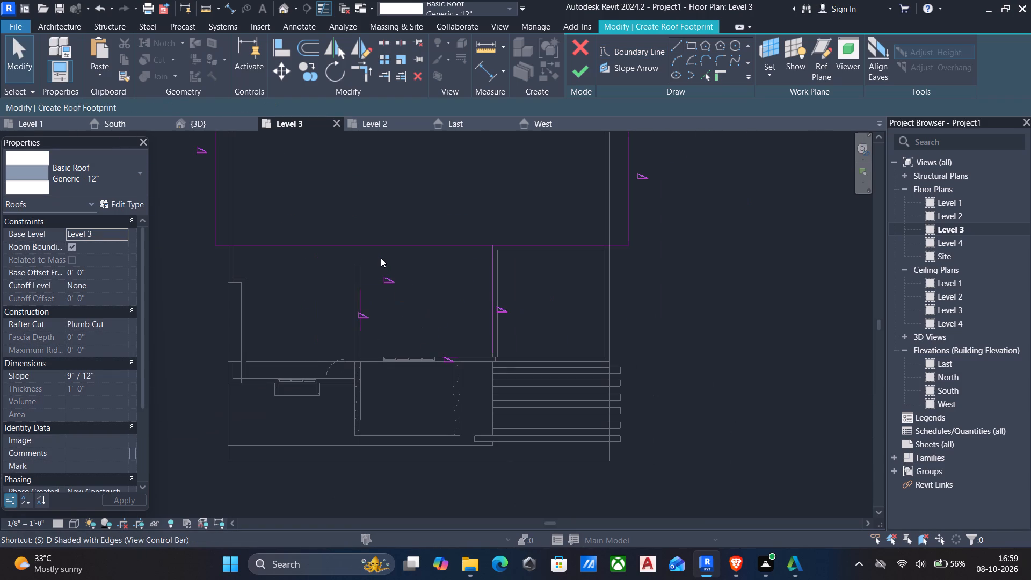
pyautogui.press('l')
pyautogui.click(412, 243)
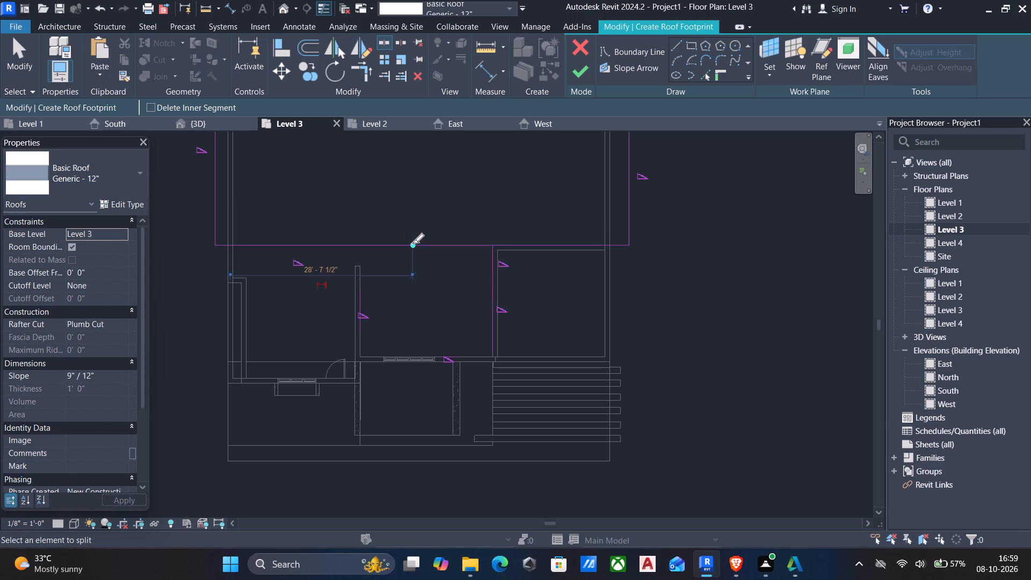
pyautogui.press('Escape')
# Trim the split front edge and the middle room's boundary lines to corners, forming the forward roof projection.
pyautogui.write('tr')
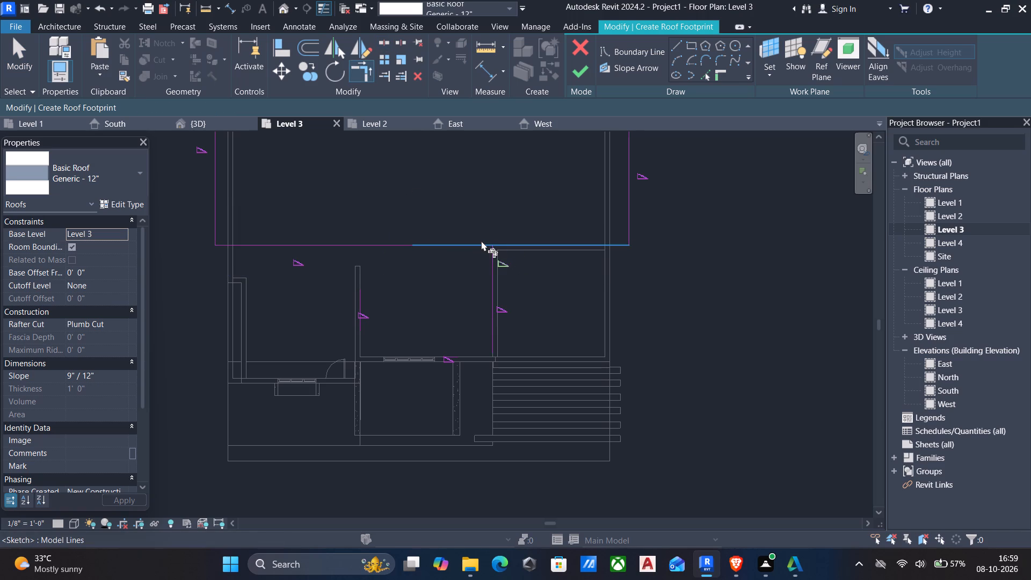
pyautogui.click(479, 245)
pyautogui.click(494, 268)
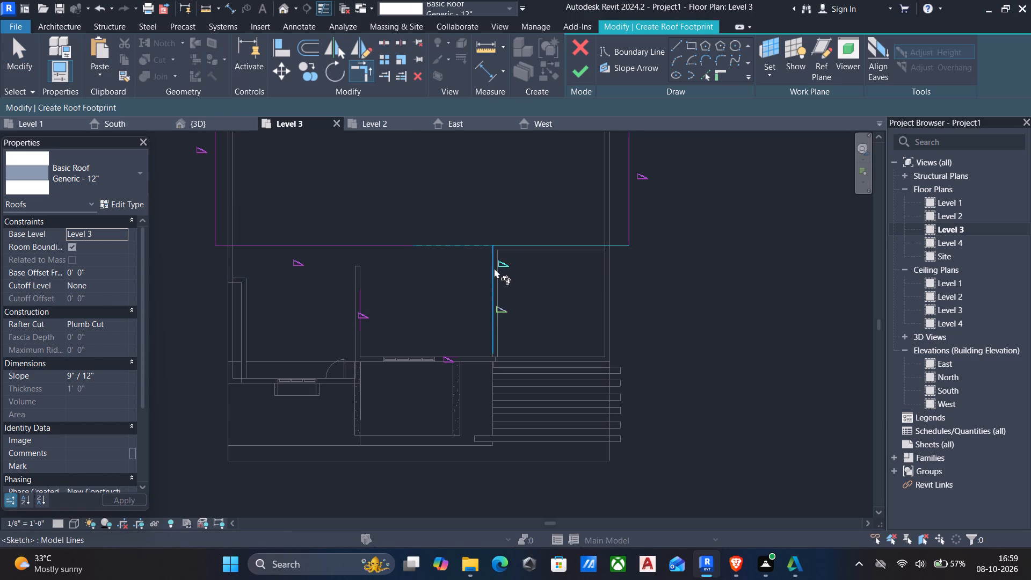
pyautogui.click(492, 316)
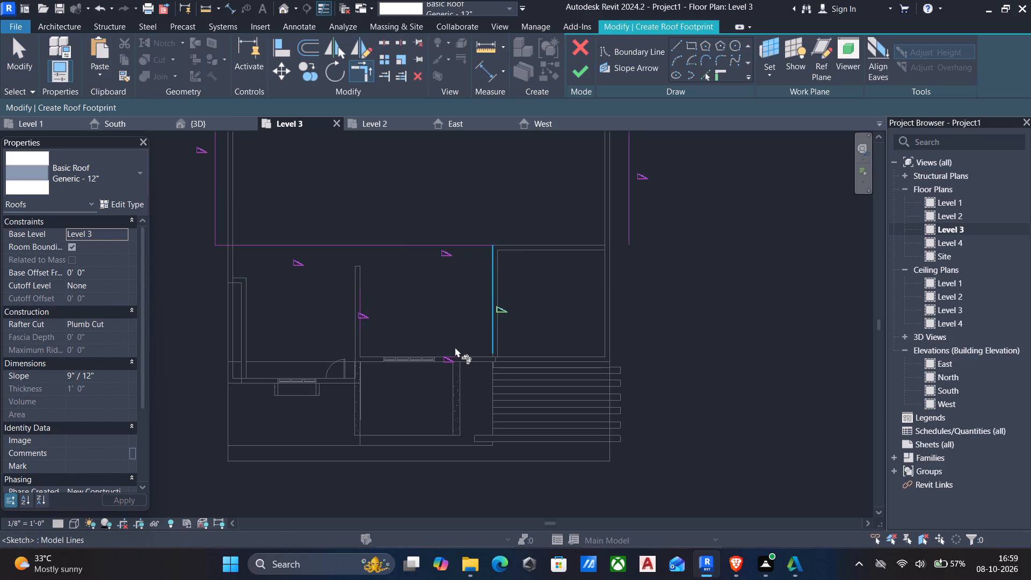
pyautogui.click(445, 354)
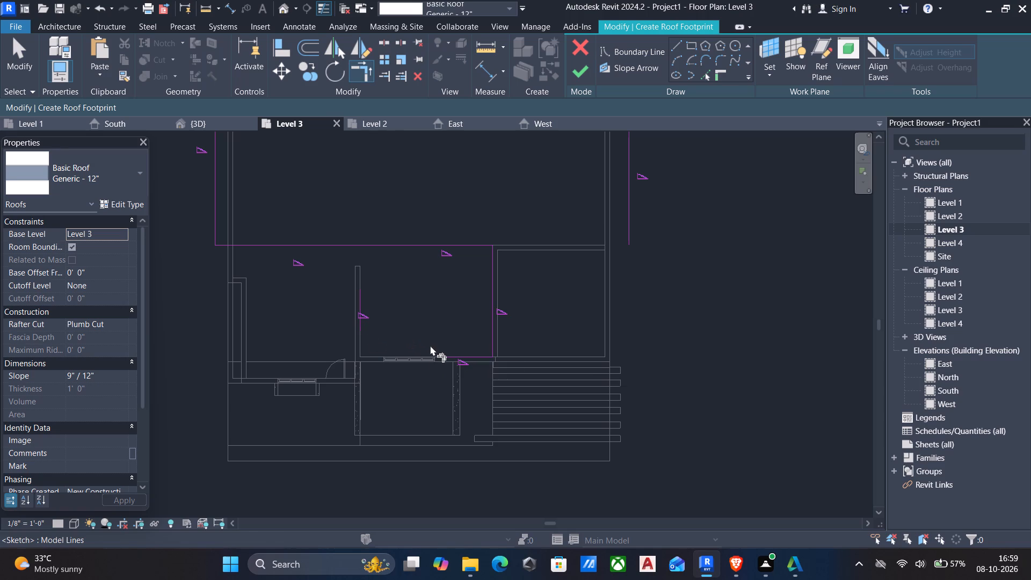
pyautogui.click(445, 354)
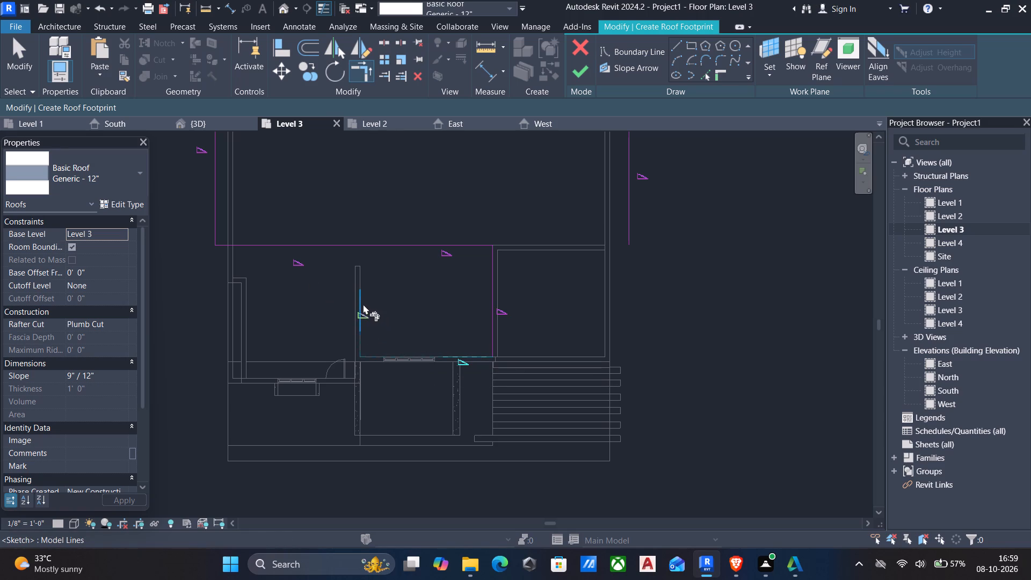
pyautogui.click(362, 303)
pyautogui.click(363, 304)
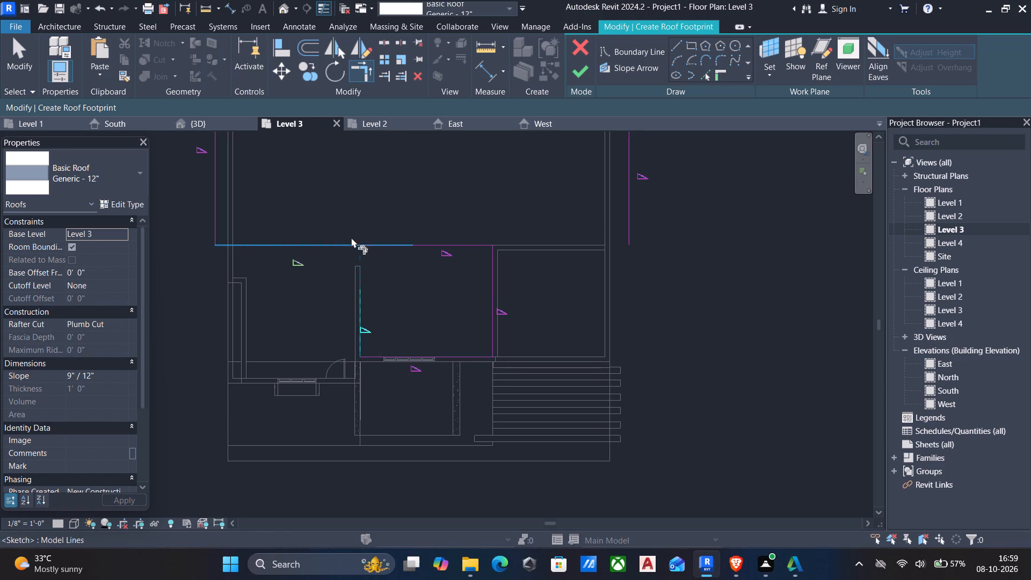
pyautogui.click(354, 245)
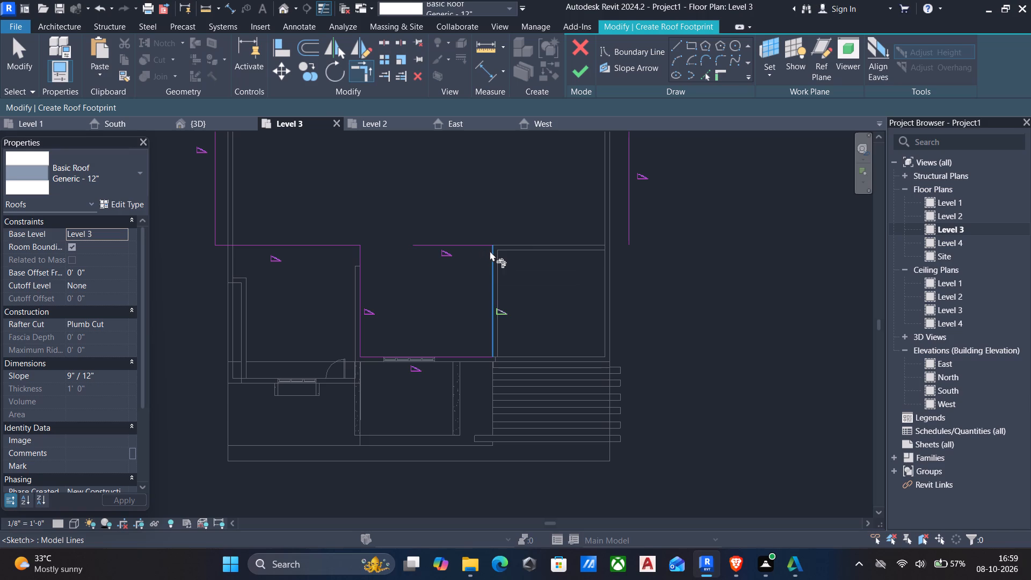
# Delete the leftover front edge segment across the middle room.
pyautogui.click(490, 251)
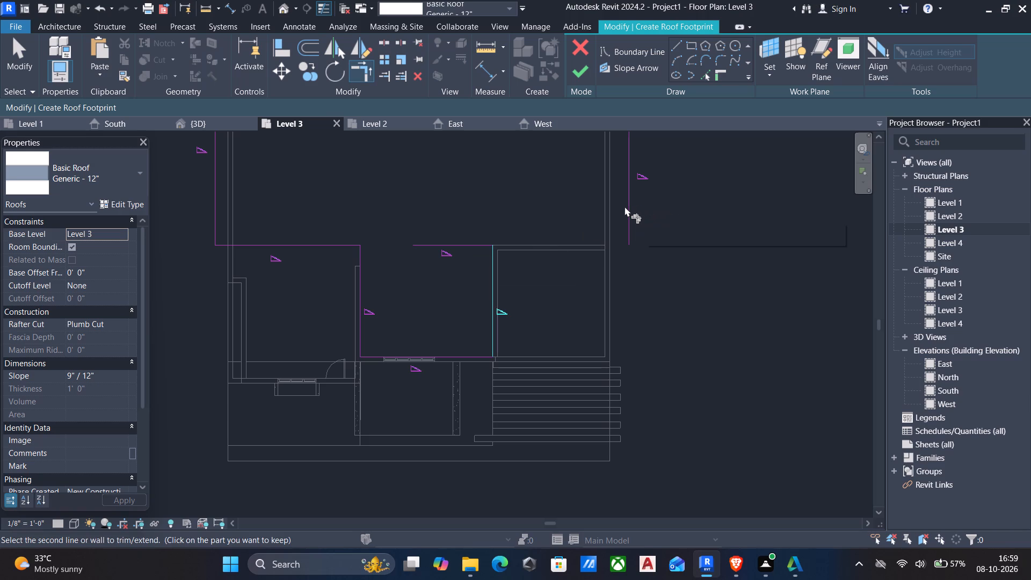
pyautogui.press('Escape')
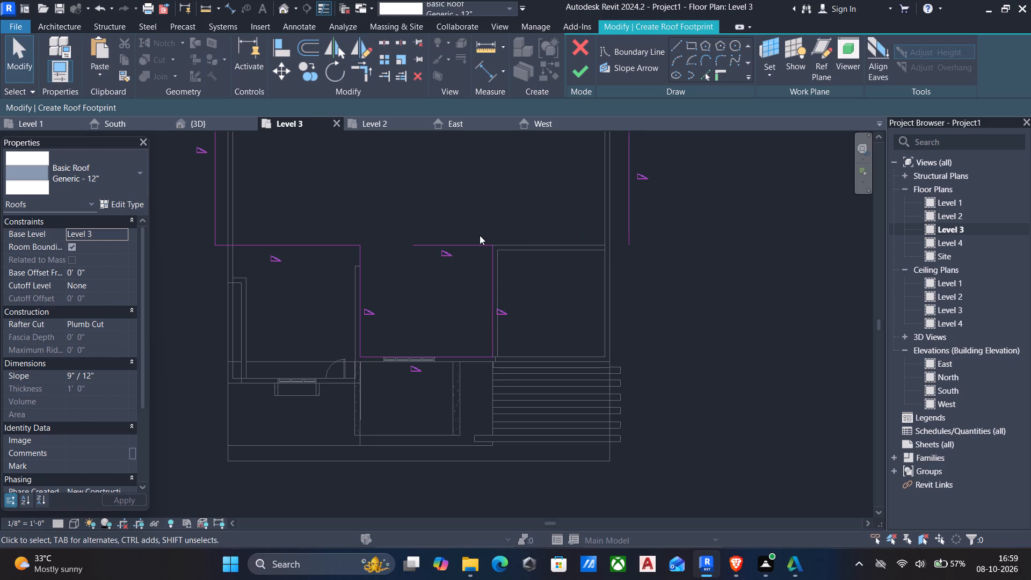
pyautogui.click(480, 240)
pyautogui.press('Delete')
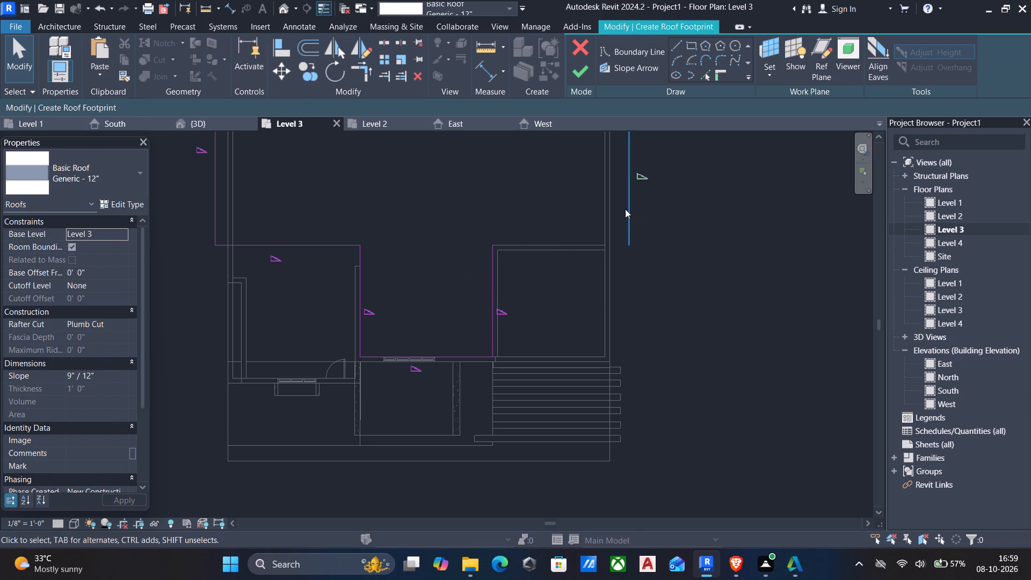
# Redraw the front boundary edge along the right-hand room's back wall and trim it to the projection and right outer edge.
pyautogui.click(670, 48)
pyautogui.scroll(3, 549, 251)
pyautogui.moveTo(534, 244); pyautogui.dragTo(546, 243)
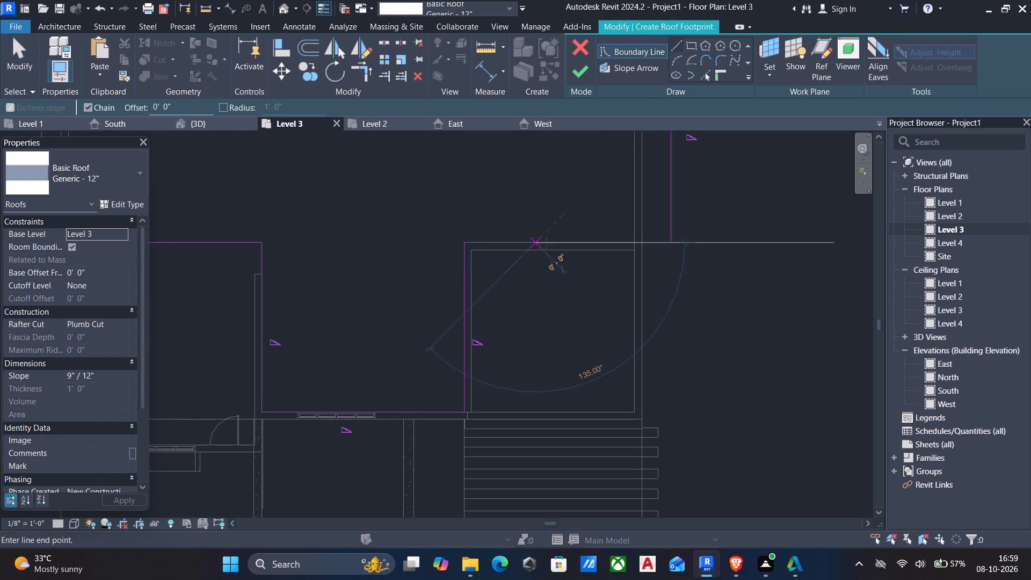
pyautogui.moveTo(546, 243); pyautogui.dragTo(574, 242)
pyautogui.click(610, 240)
pyautogui.press('Escape')
pyautogui.press('Escape')
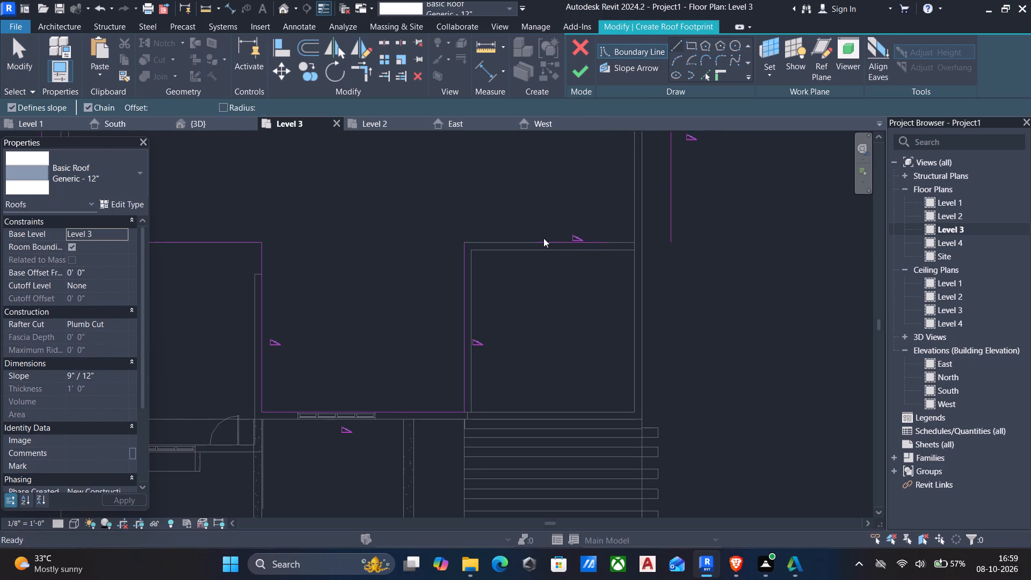
pyautogui.press('t')
pyautogui.press('r')
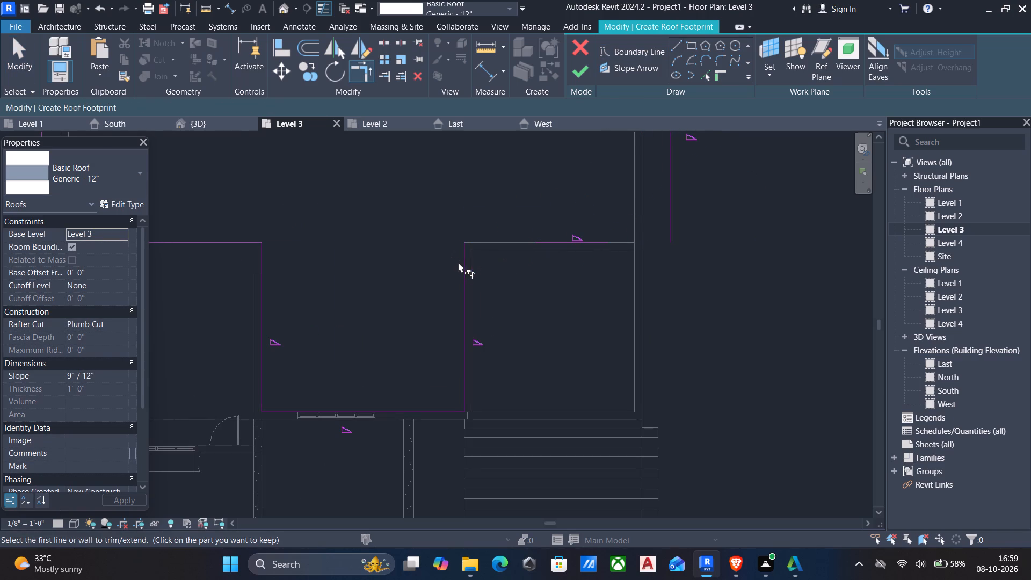
pyautogui.click(463, 270)
pyautogui.click(570, 239)
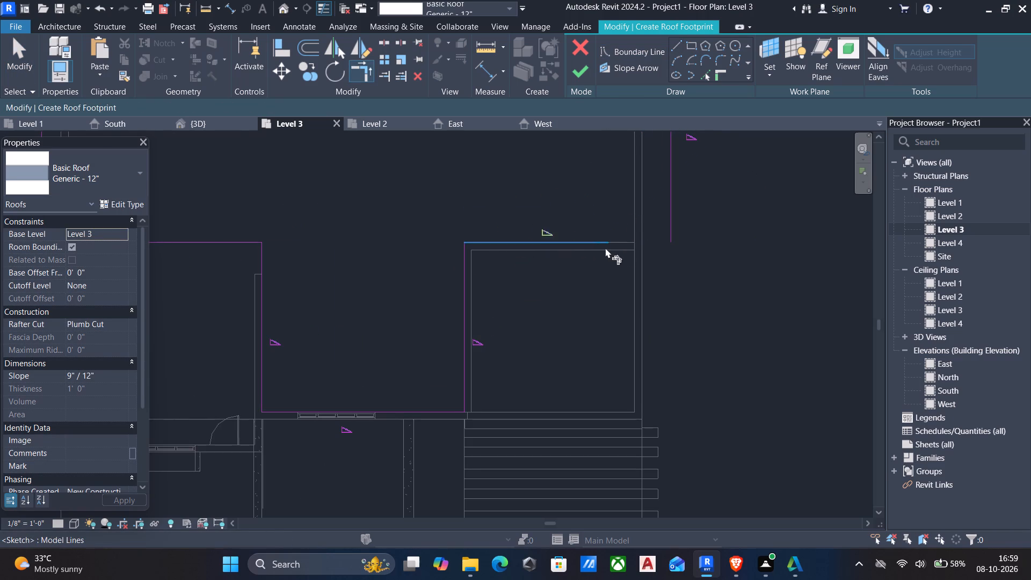
pyautogui.click(599, 242)
pyautogui.click(668, 200)
# Finish the T-shaped roof footprint using the Generic - 12" roof on Level 3.
pyautogui.scroll(-6, 631, 214)
pyautogui.scroll(-4, 503, 206)
pyautogui.scroll(1, 563, 309)
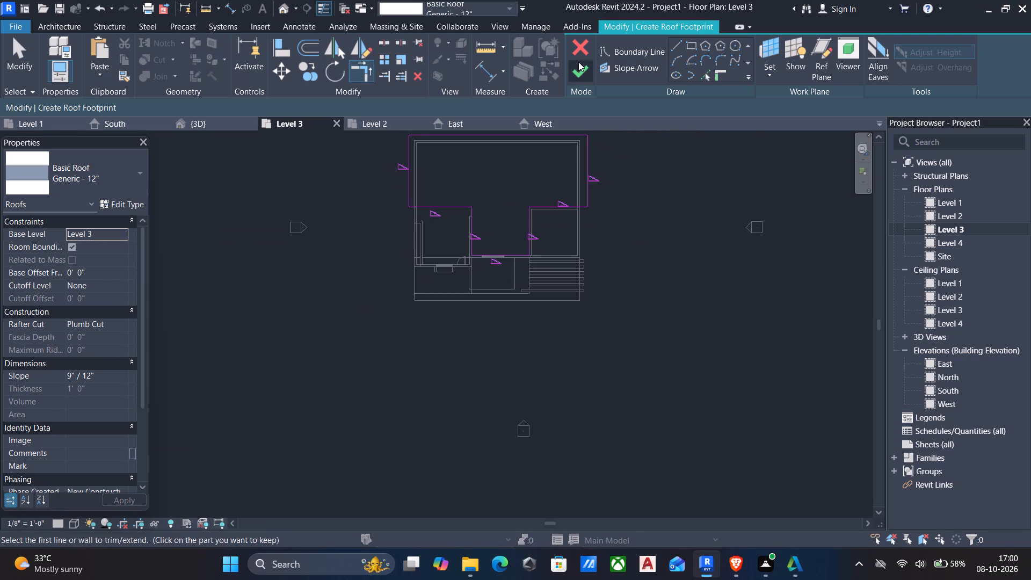
pyautogui.click(578, 62)
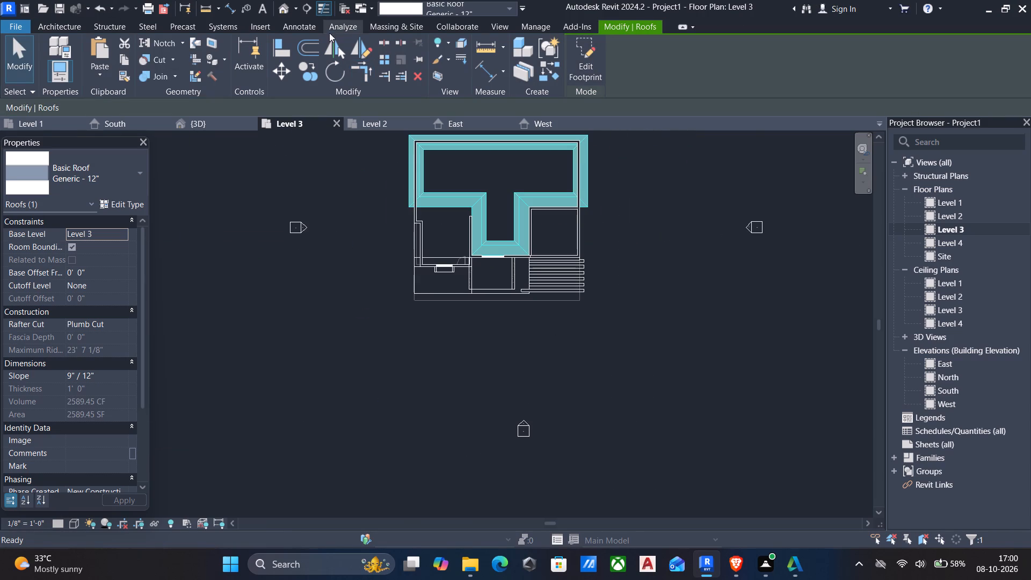
# Set the T-shaped Generic - 12" roof's base level to Level 4 in the 3D view.
pyautogui.click(280, 6)
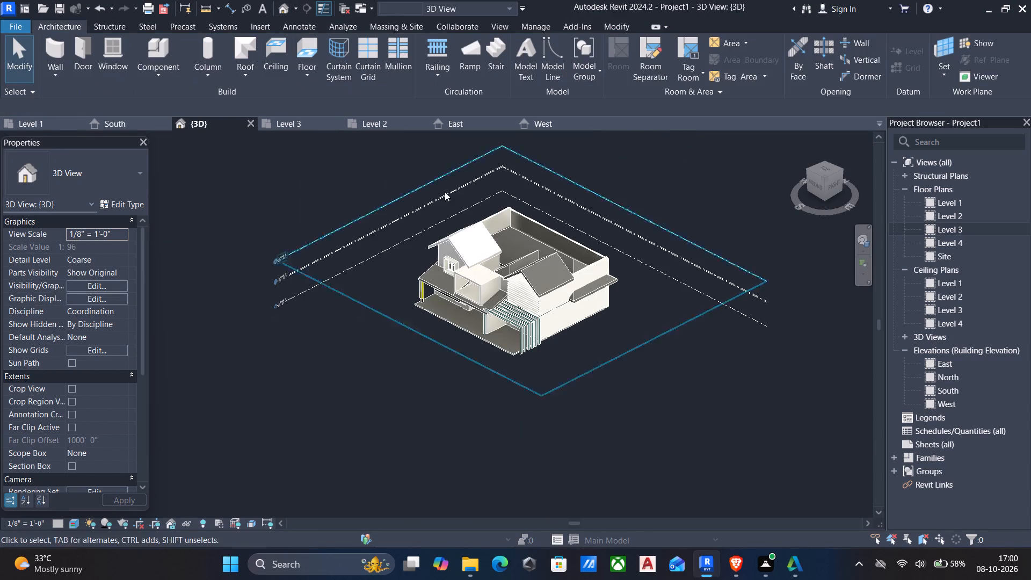
pyautogui.scroll(5, 483, 286)
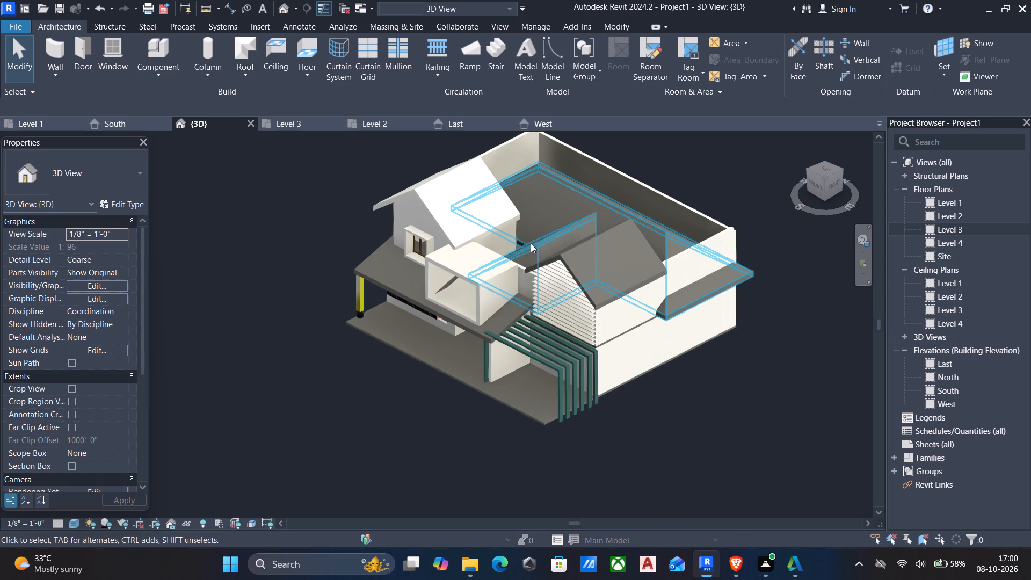
pyautogui.click(534, 241)
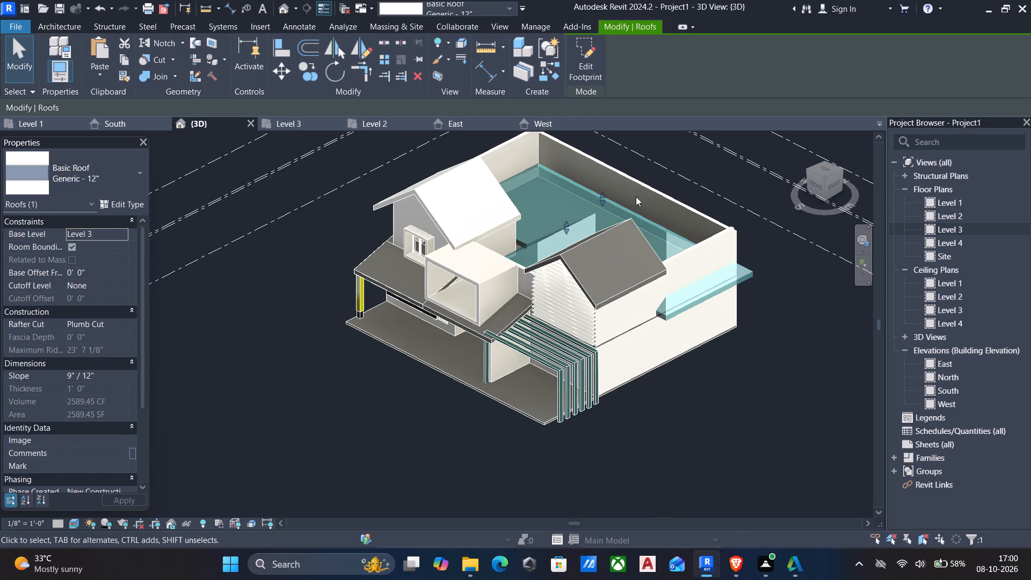
pyautogui.click(126, 236)
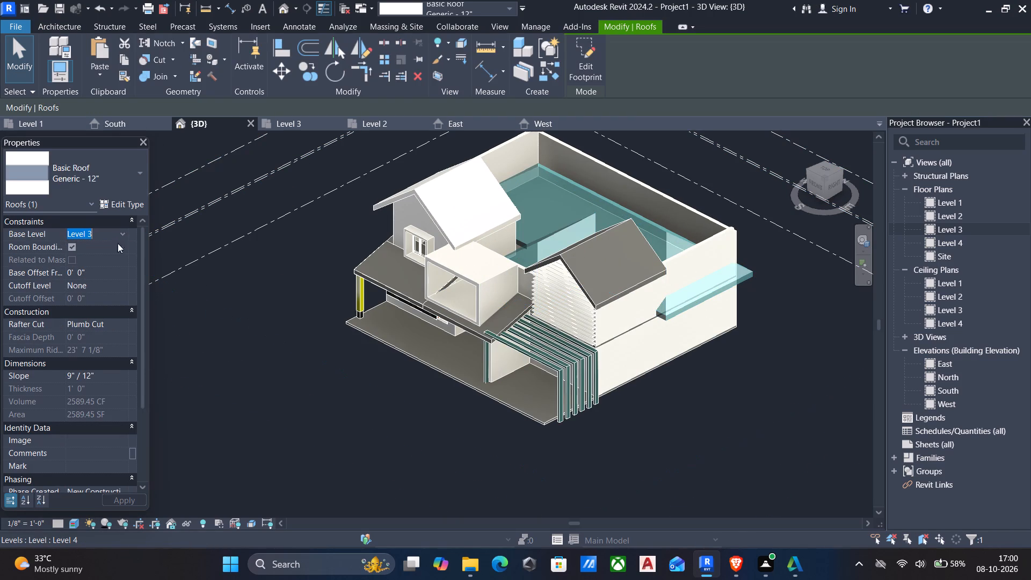
pyautogui.click(99, 278)
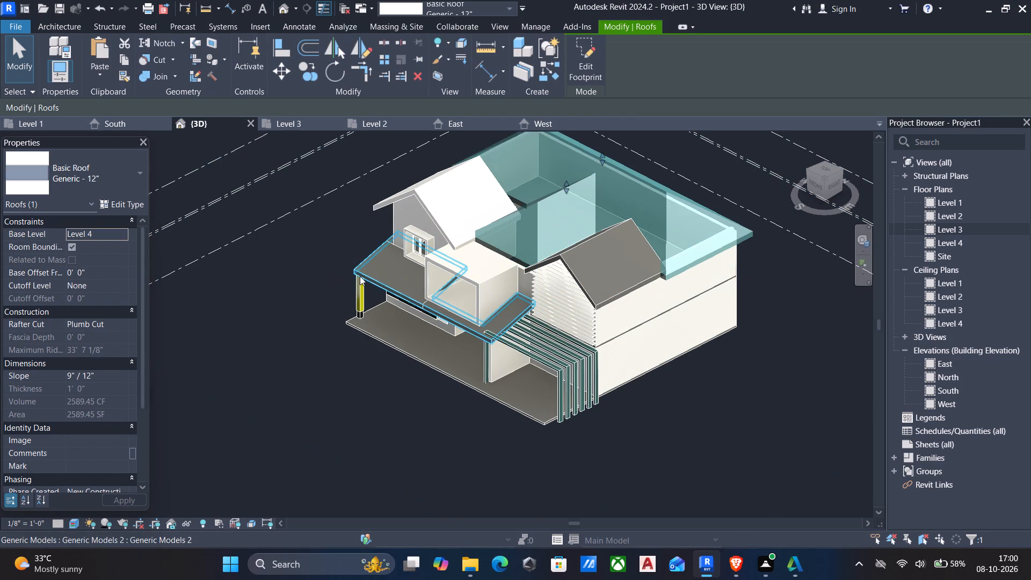
pyautogui.scroll(-1, 364, 278)
pyautogui.press('Escape')
pyautogui.scroll(-2, 361, 274)
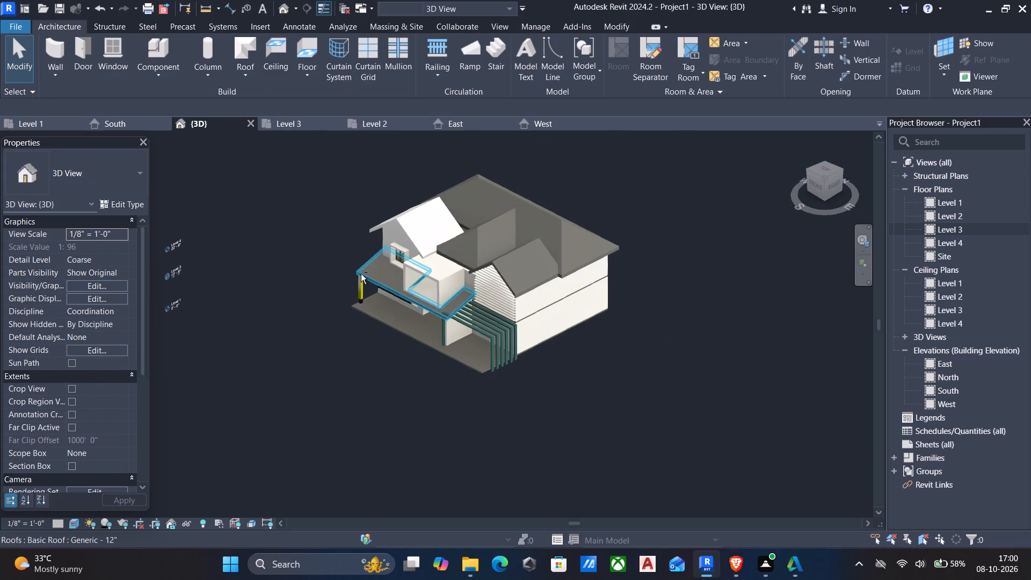
pyautogui.scroll(-3, 443, 243)
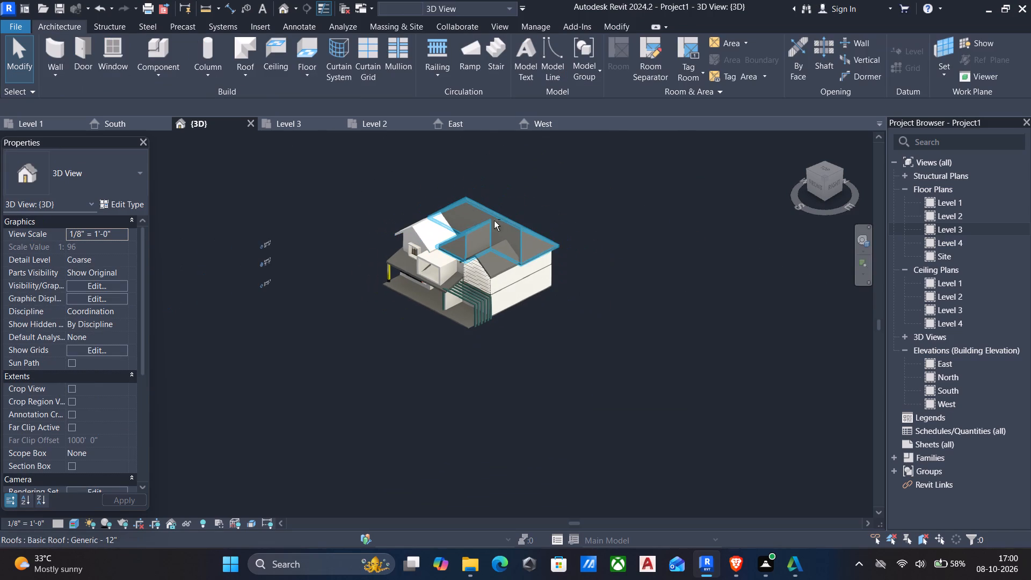
# Edit the roof's footprint and delete the three boundary lines of the forward projection over the middle room.
pyautogui.scroll(1, 502, 219)
pyautogui.scroll(-5, 502, 219)
pyautogui.scroll(1, 570, 226)
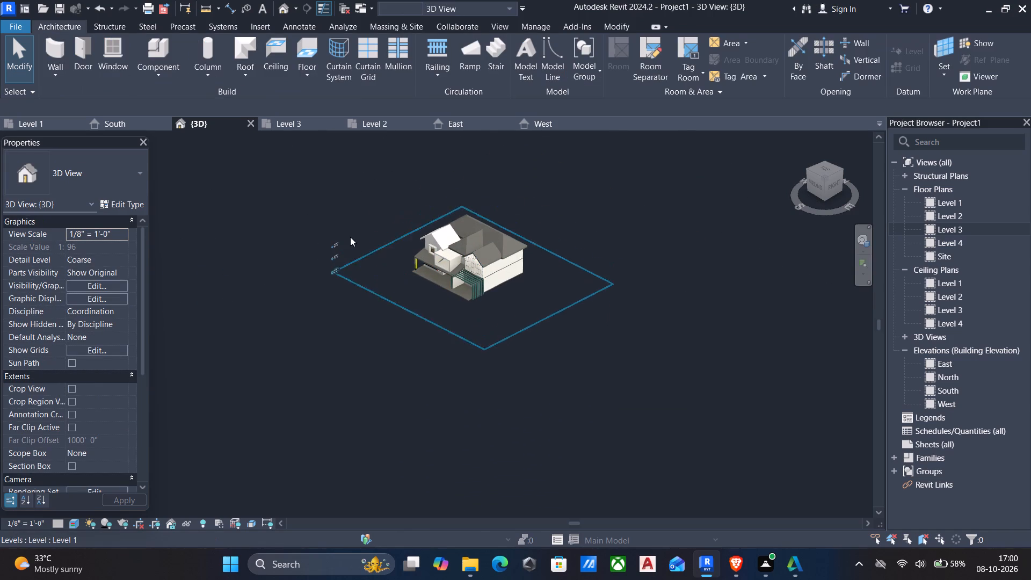
pyautogui.scroll(7, 408, 235)
pyautogui.scroll(4, 688, 238)
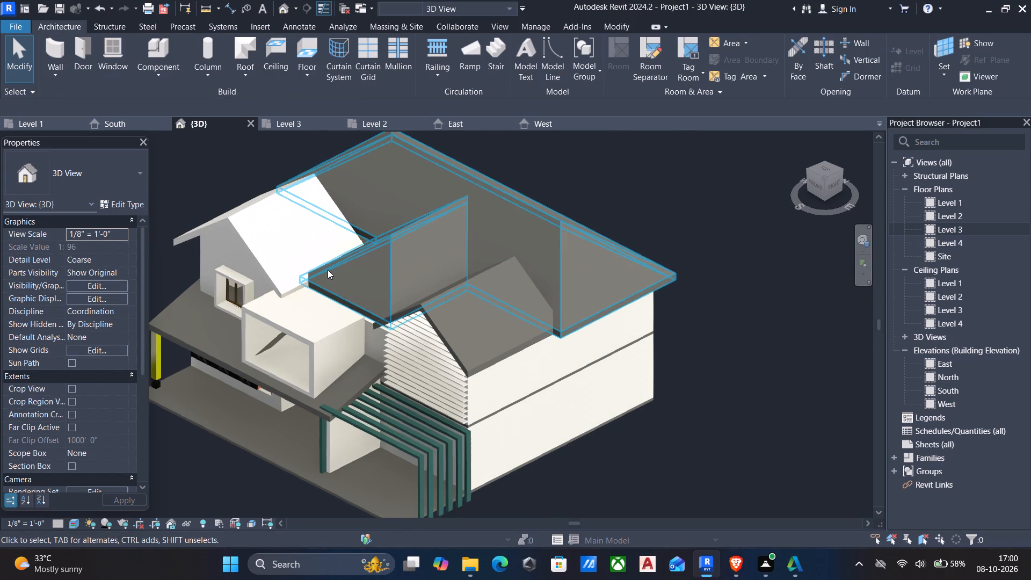
pyautogui.click(389, 248)
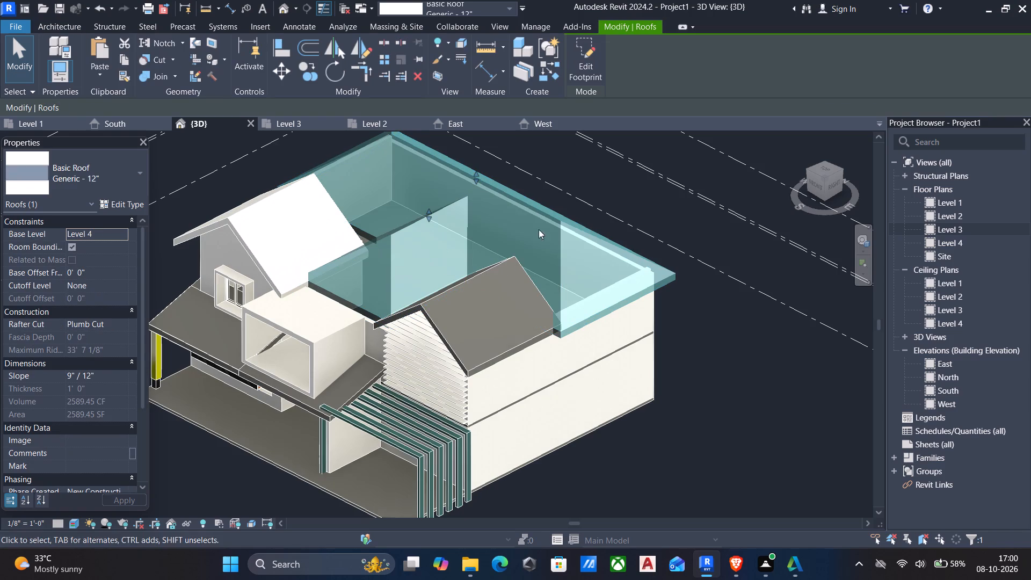
pyautogui.click(591, 82)
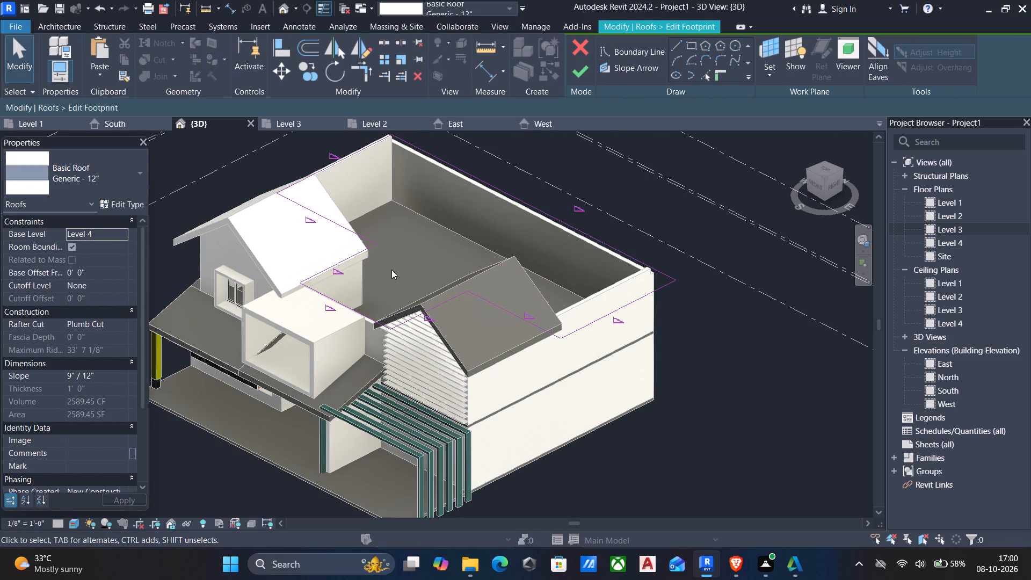
pyautogui.click(348, 255)
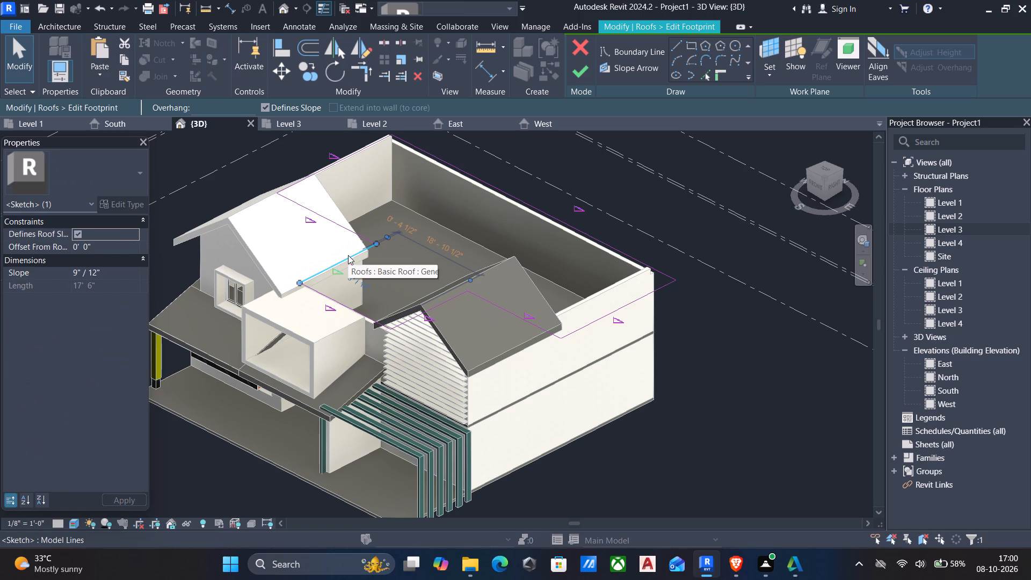
pyautogui.press('Delete')
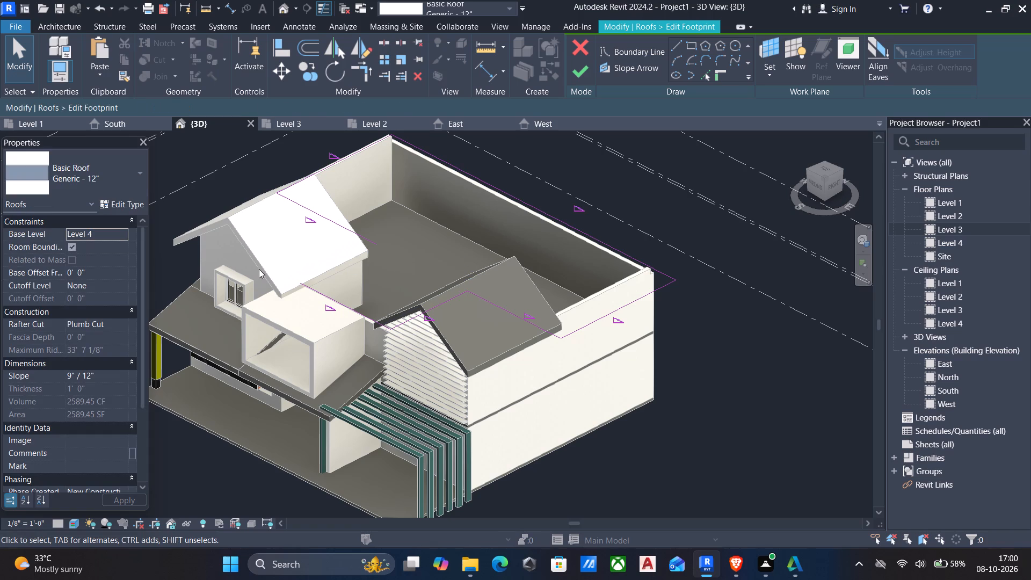
pyautogui.moveTo(259, 269); pyautogui.dragTo(447, 359)
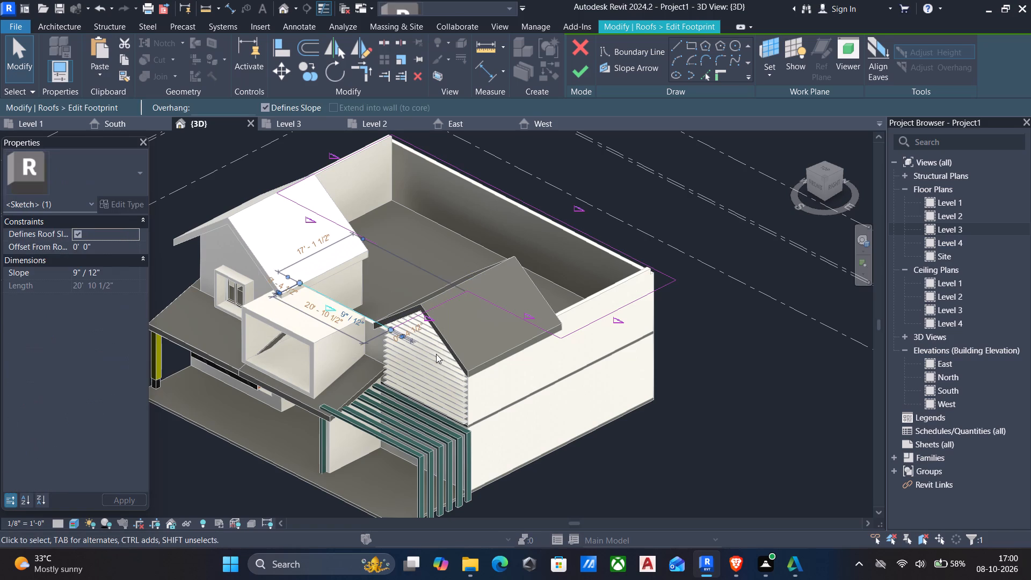
pyautogui.press('Delete')
pyautogui.moveTo(461, 330); pyautogui.dragTo(399, 309)
pyautogui.press('Delete')
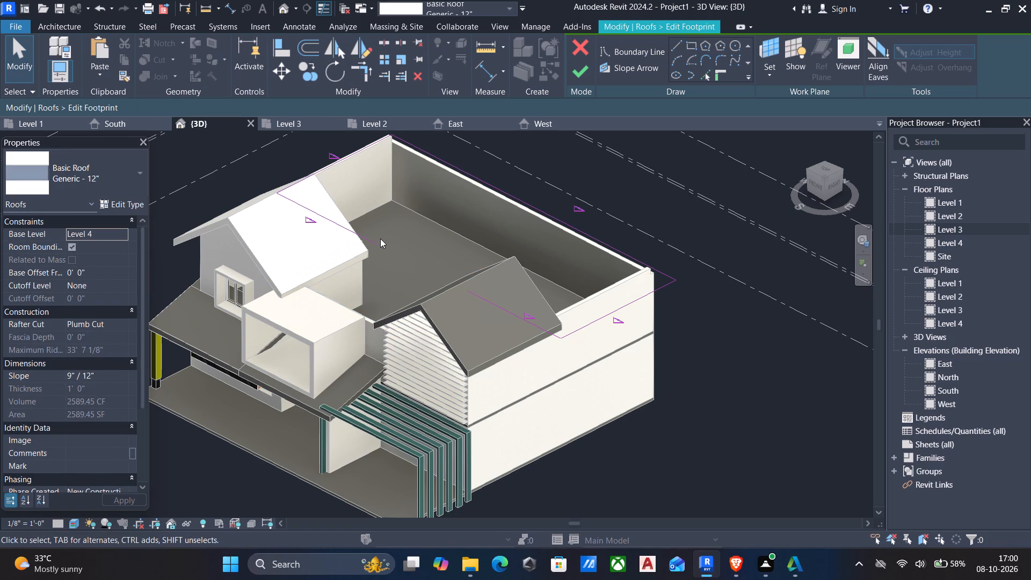
# Trim the two remaining front edge segments to meet across the gap and finish the roof footprint.
pyautogui.write('tr')
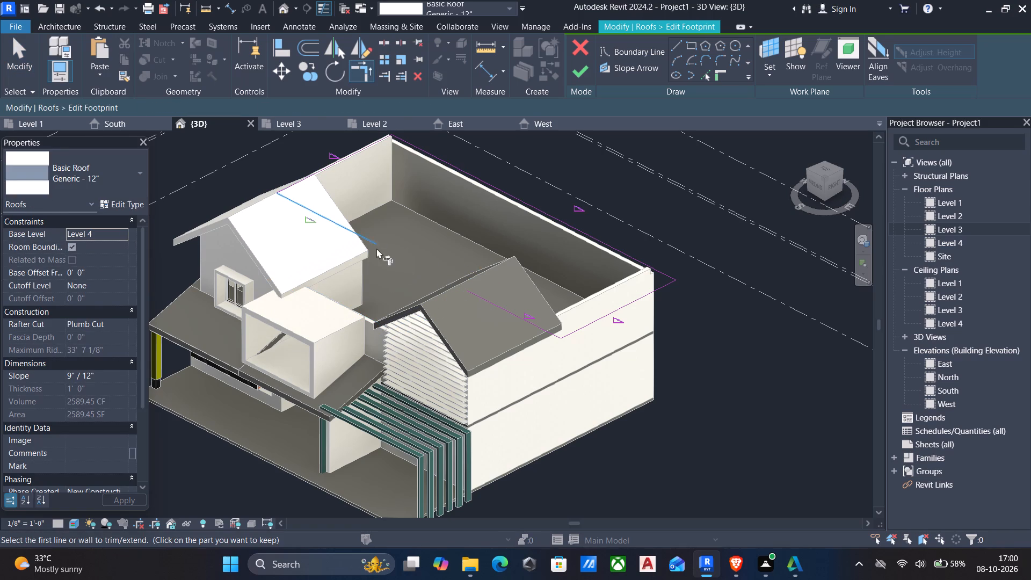
pyautogui.click(361, 233)
pyautogui.click(501, 305)
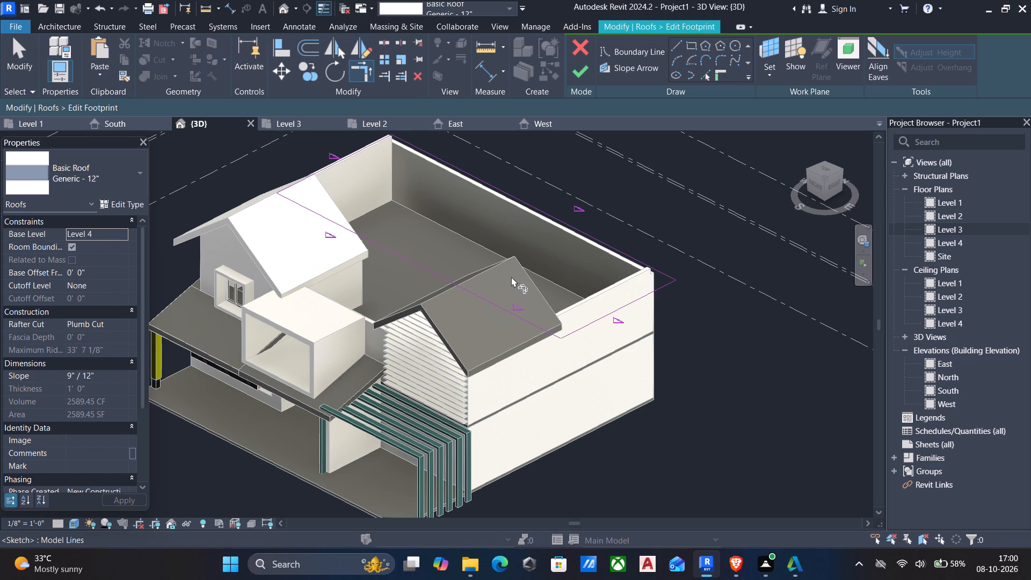
pyautogui.press('Escape')
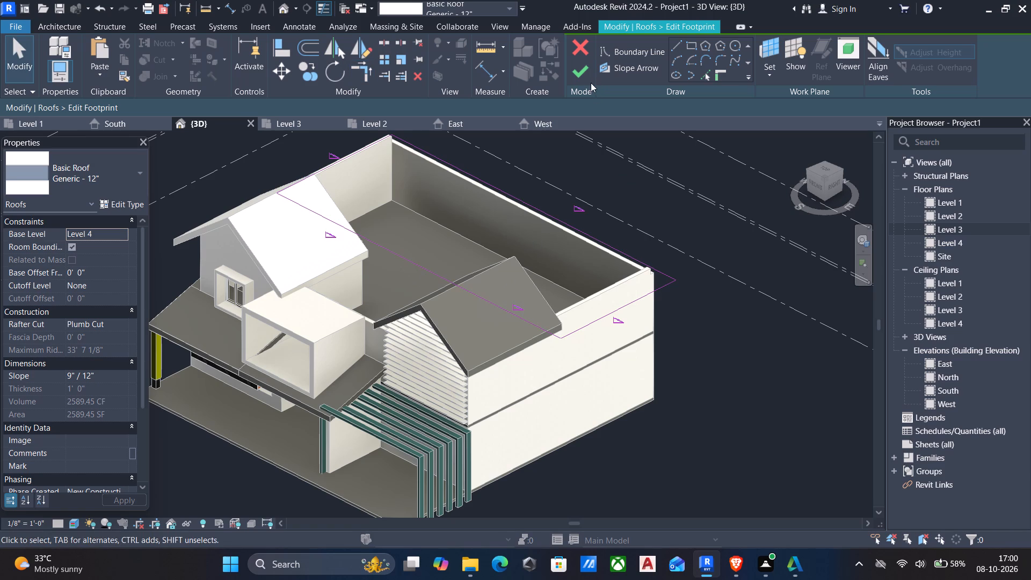
pyautogui.click(580, 75)
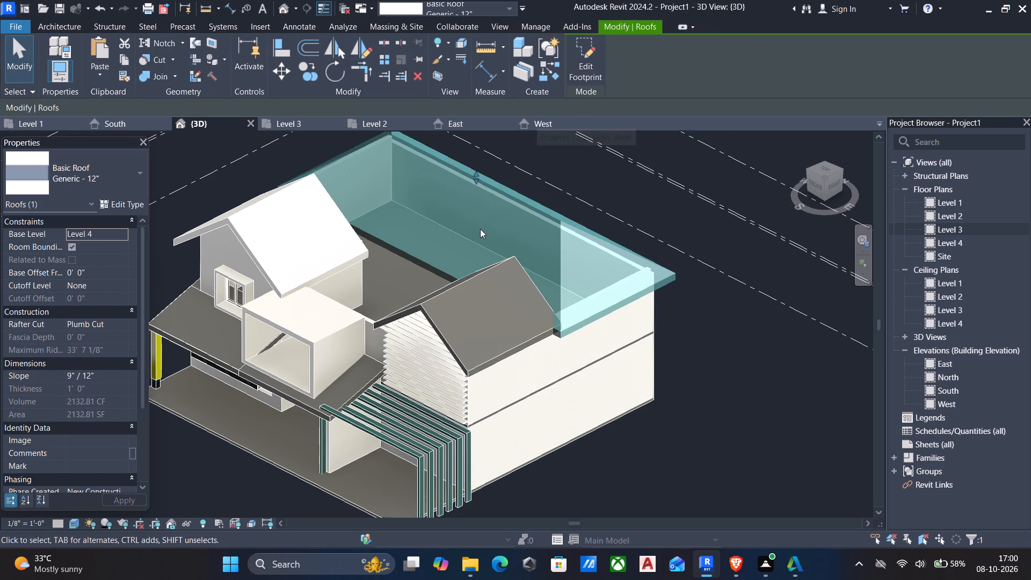
pyautogui.scroll(-1, 480, 229)
pyautogui.press('Escape')
# Examine the reshaped rear roof and its front eave from the front and the right-hand side of the house.
pyautogui.scroll(-3, 486, 227)
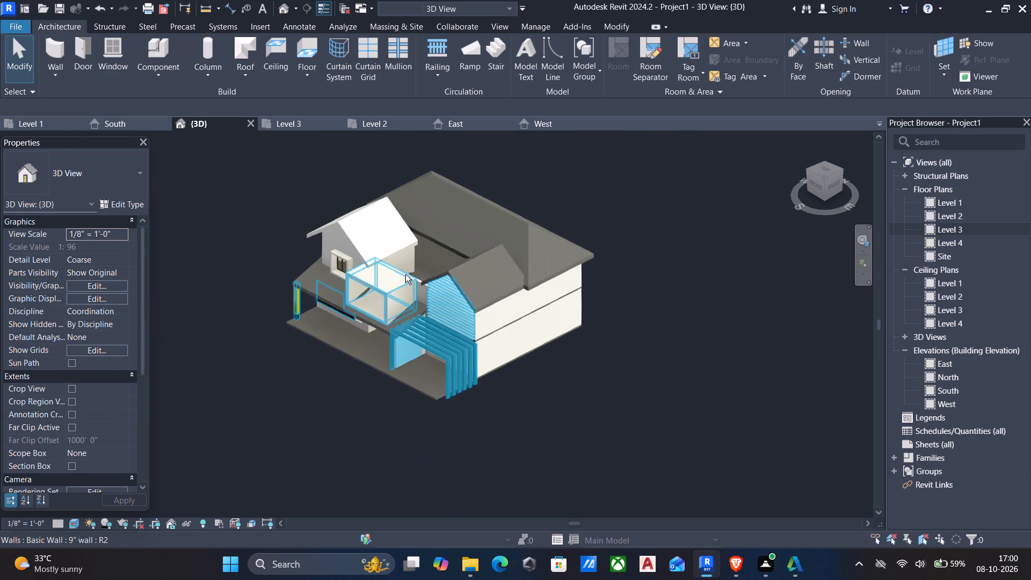
pyautogui.scroll(-7, 455, 243)
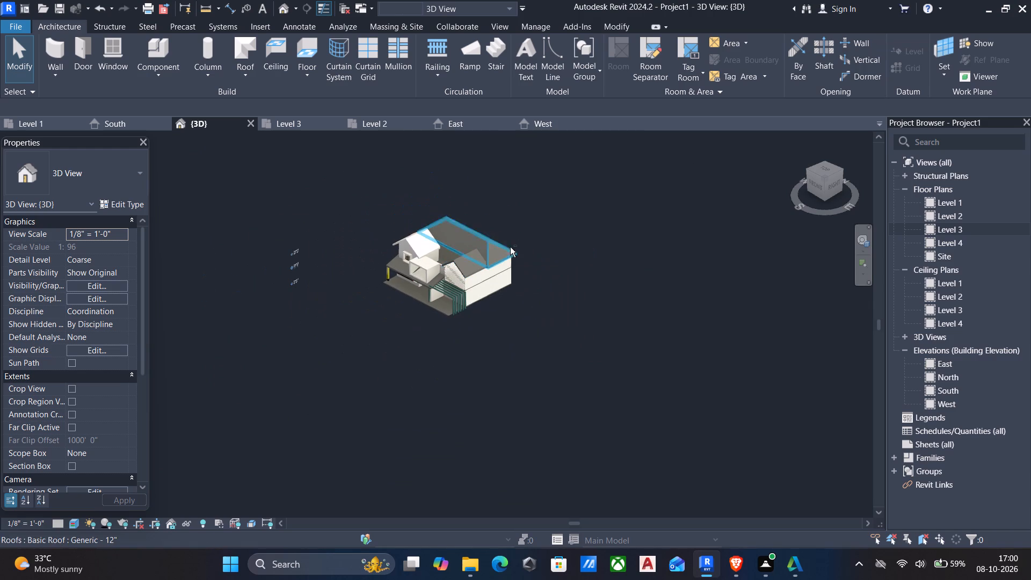
pyautogui.scroll(-6, 700, 579)
pyautogui.middleClick(699, 512)
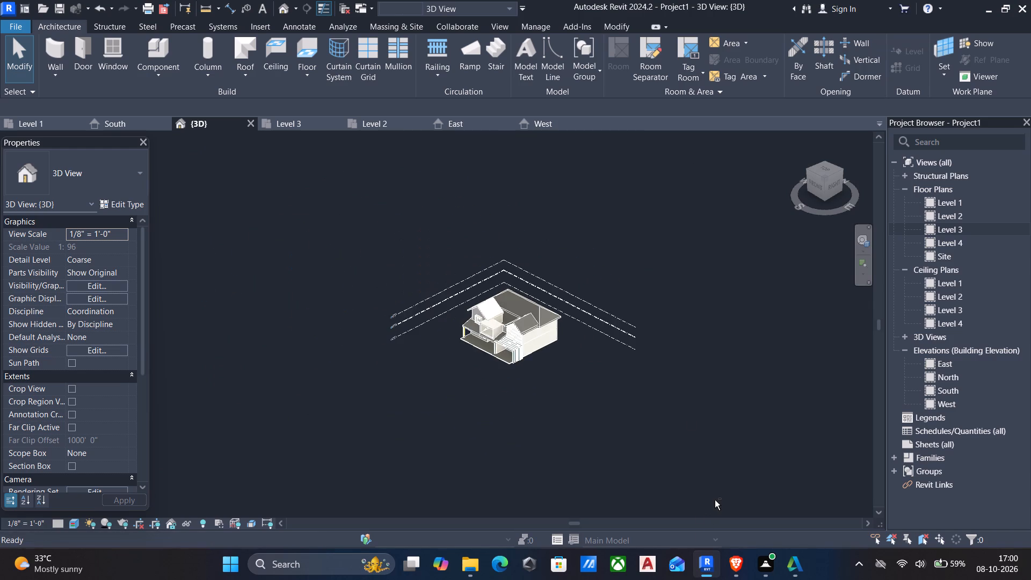
pyautogui.keyDown('shift'); pyautogui.moveTo(628, 497); pyautogui.dragTo(577, 450, button='middle'); pyautogui.keyUp('shift')
pyautogui.keyDown('shift'); pyautogui.moveTo(583, 418); pyautogui.dragTo(793, 369, button='middle'); pyautogui.keyUp('shift')
pyautogui.scroll(6, 628, 368)
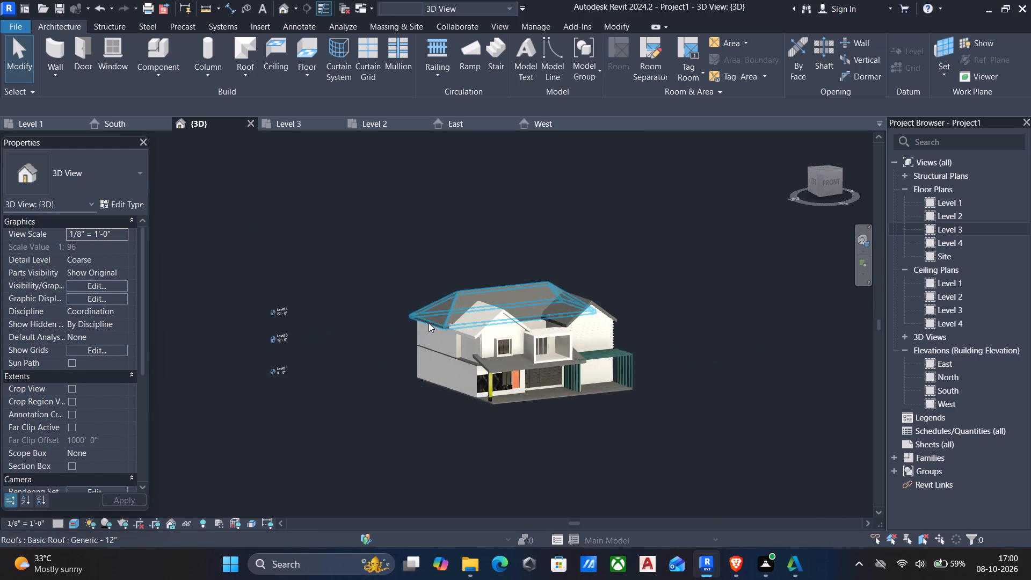
pyautogui.scroll(1, 429, 323)
pyautogui.scroll(7, 649, 323)
pyautogui.scroll(-1, 606, 324)
pyautogui.keyDown('shift'); pyautogui.moveTo(497, 354); pyautogui.dragTo(441, 365, button='middle'); pyautogui.keyUp('shift')
pyautogui.scroll(1, 437, 366)
pyautogui.scroll(-3, 437, 367)
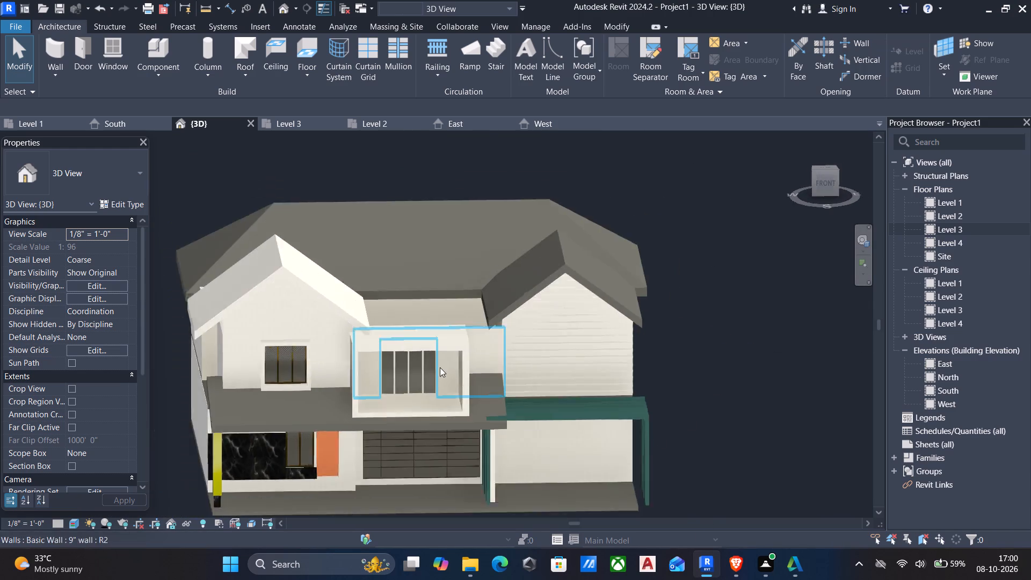
pyautogui.scroll(-2, 440, 367)
pyautogui.keyDown('shift'); pyautogui.moveTo(440, 368); pyautogui.dragTo(390, 381, button='middle'); pyautogui.keyUp('shift')
pyautogui.scroll(4, 559, 360)
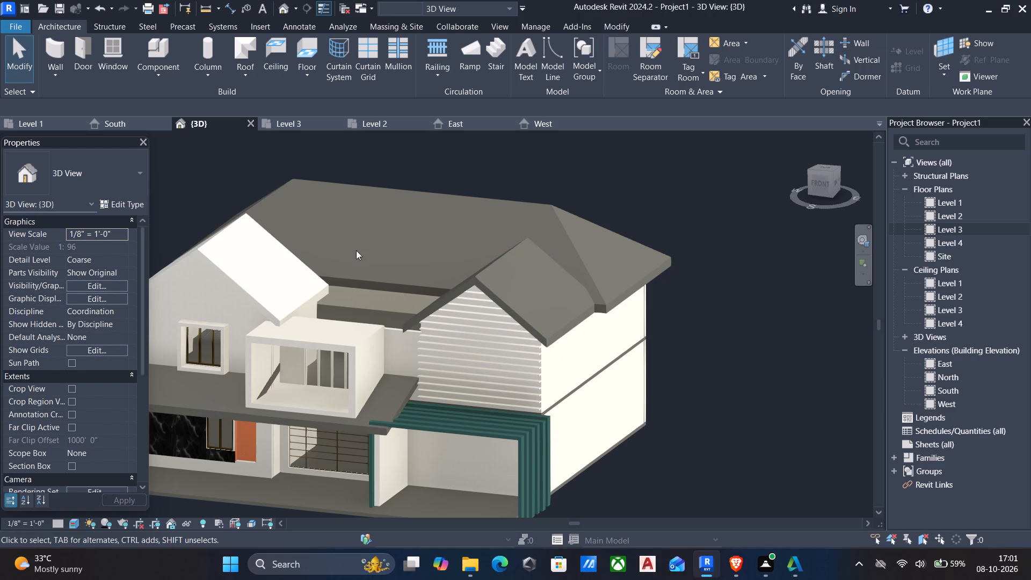
# Reopen the roof's footprint and replace its two front segments with one edge by deleting the right-hand one and extending the other to the outer side.
pyautogui.click(383, 284)
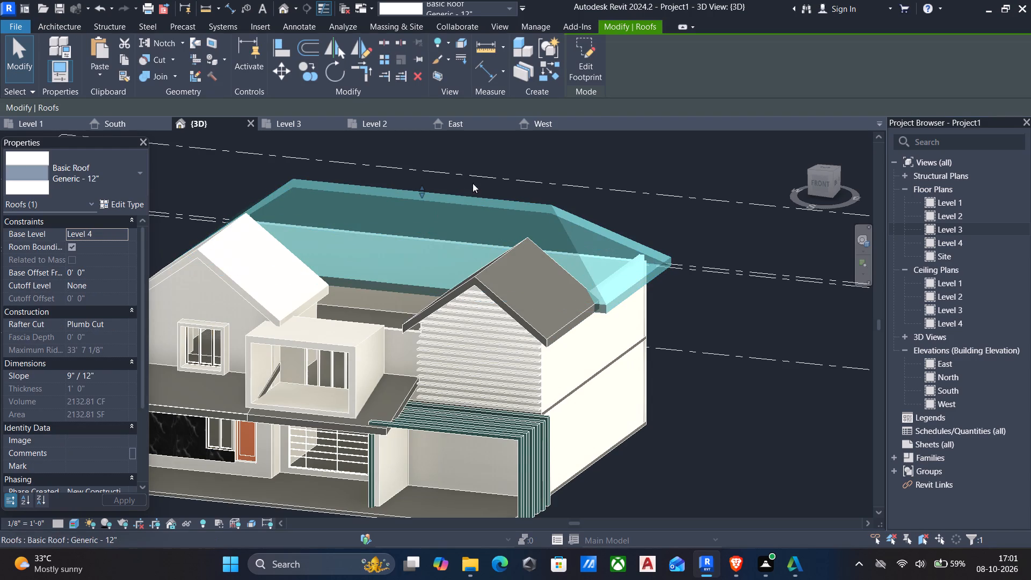
pyautogui.click(587, 65)
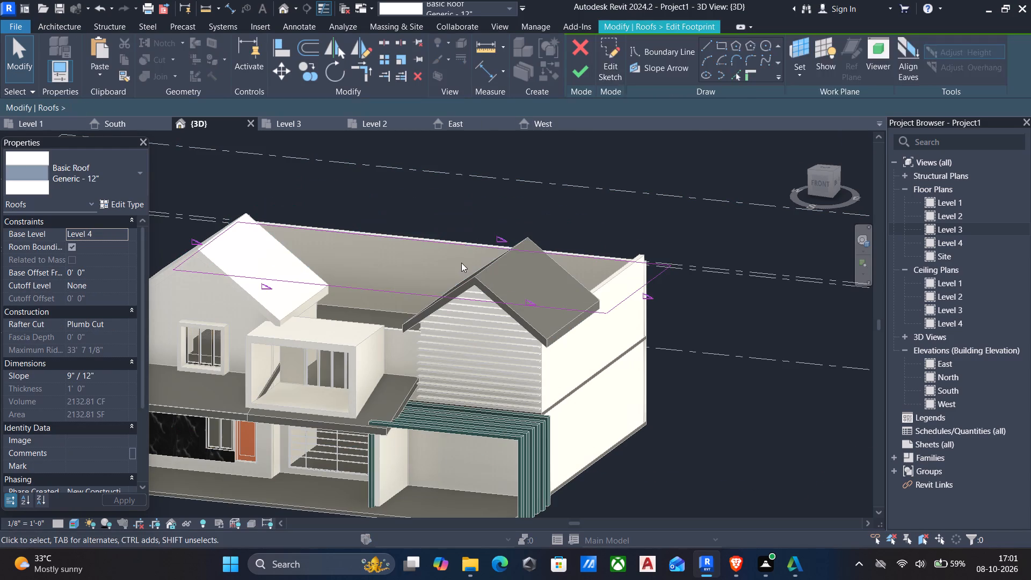
pyautogui.click(377, 288)
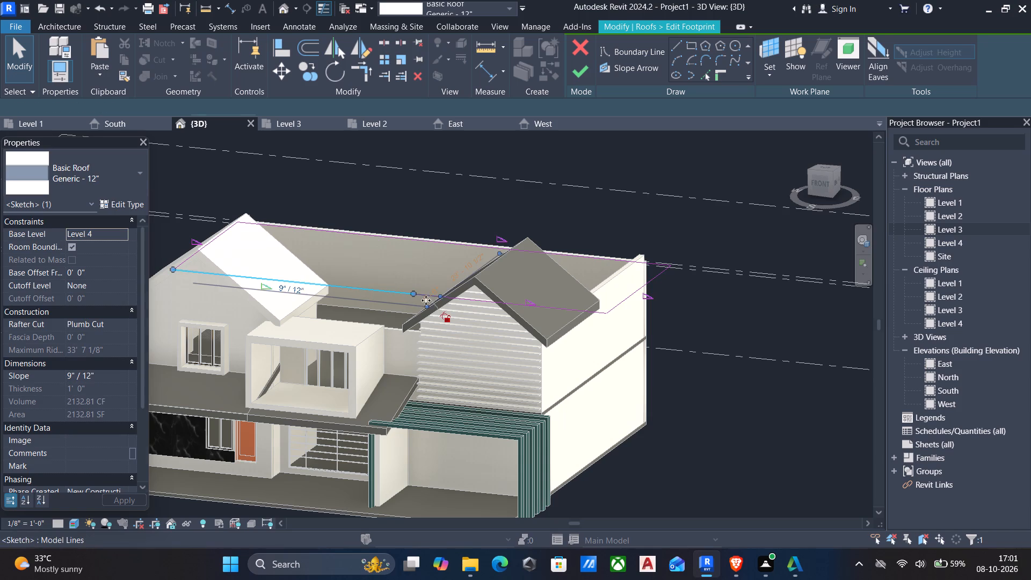
pyautogui.press('Escape')
pyautogui.click(459, 299)
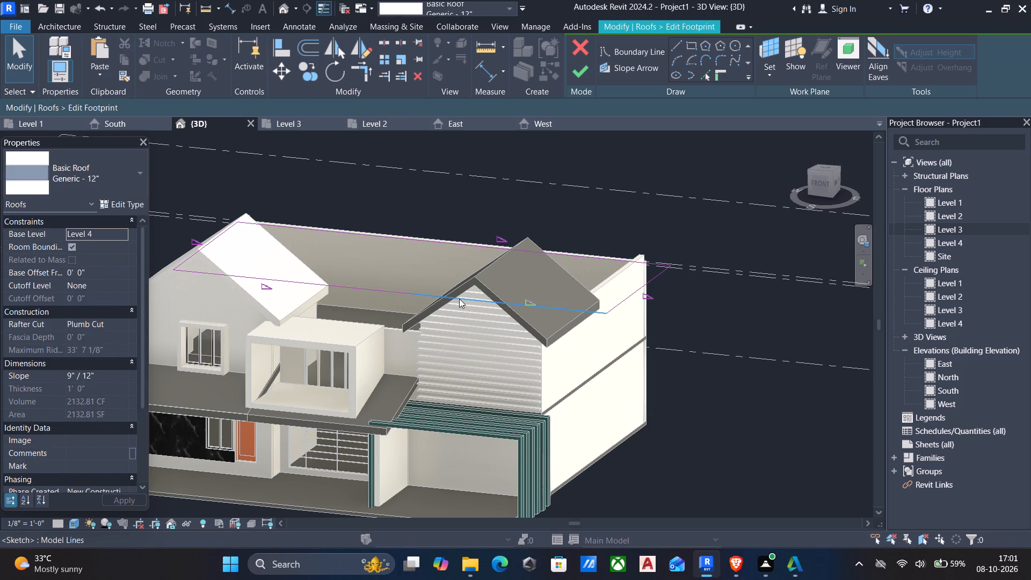
pyautogui.press('Escape')
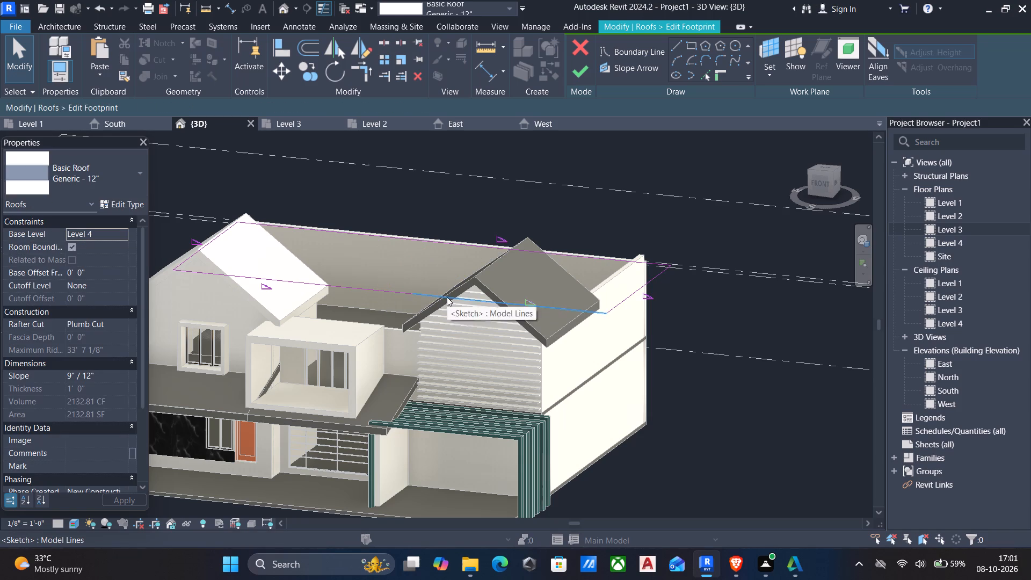
pyautogui.click(447, 297)
pyautogui.press('Delete')
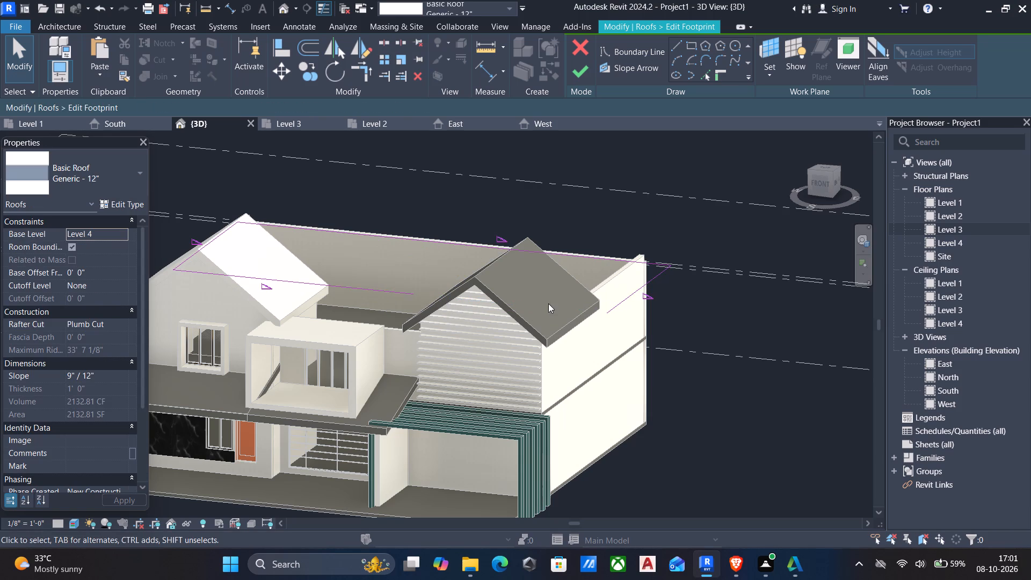
pyautogui.write('tr')
pyautogui.click(335, 284)
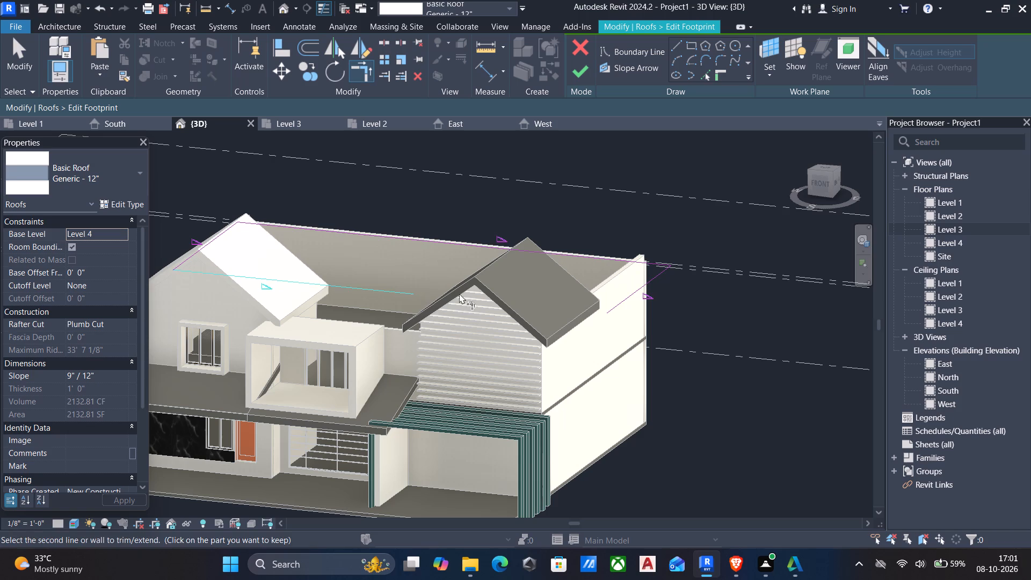
pyautogui.click(619, 305)
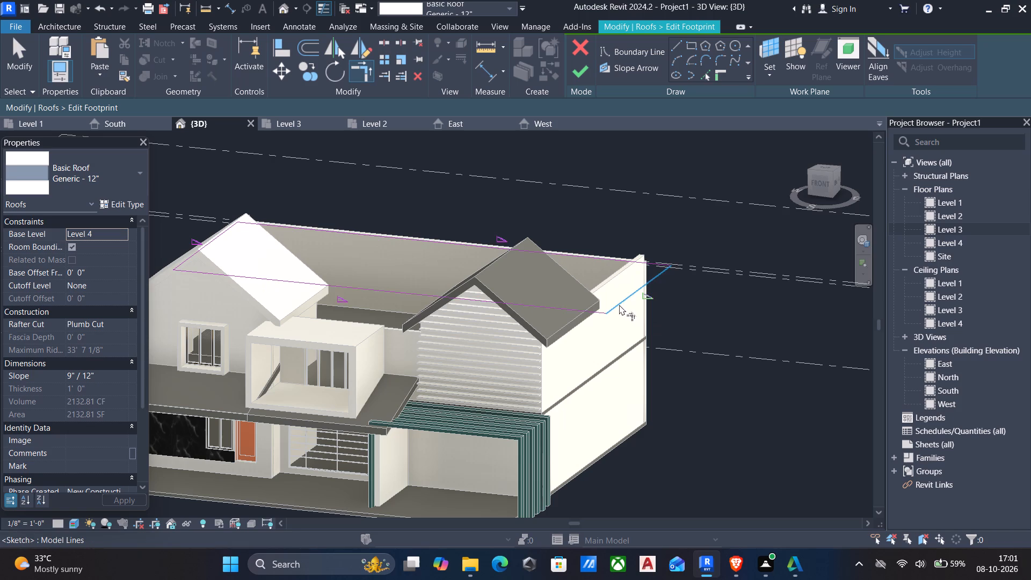
pyautogui.press('Escape')
# Move the front edge of the roof footprint forward about 14 feet towards the front gables and finish the sketch.
pyautogui.click(411, 296)
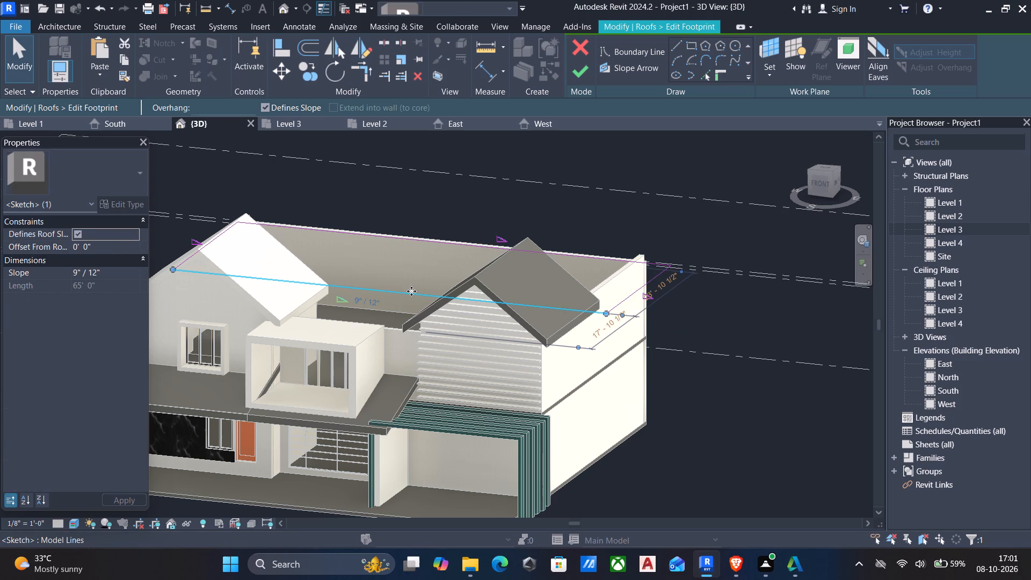
pyautogui.press('Down')
pyautogui.press('Down')
pyautogui.press('Down')
pyautogui.press('Down')
pyautogui.press('Down')
pyautogui.press('Down')
pyautogui.press('Down')
pyautogui.press('Down')
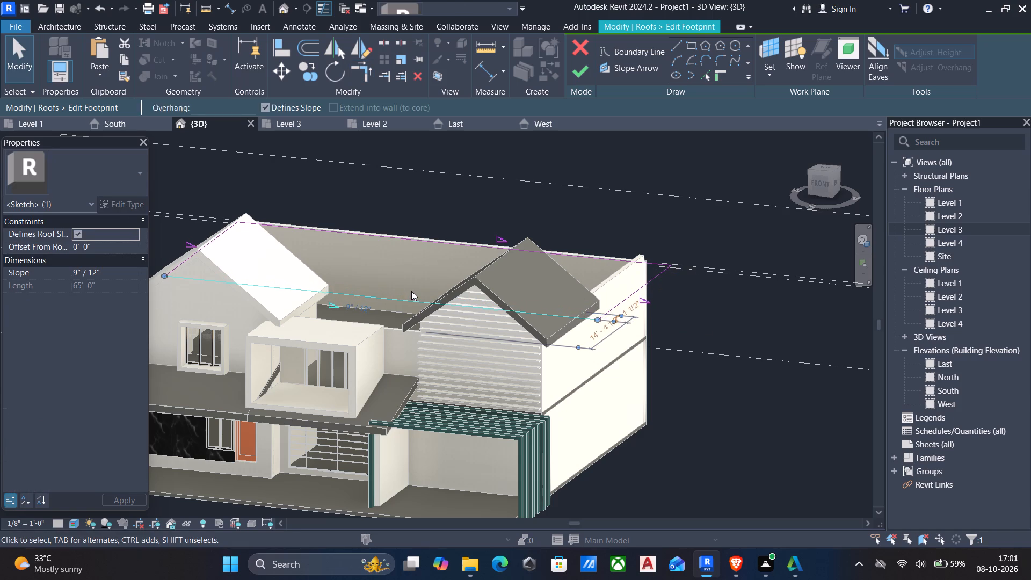
pyautogui.press('Down')
pyautogui.press('Down')
pyautogui.press('Down')
pyautogui.press('Down')
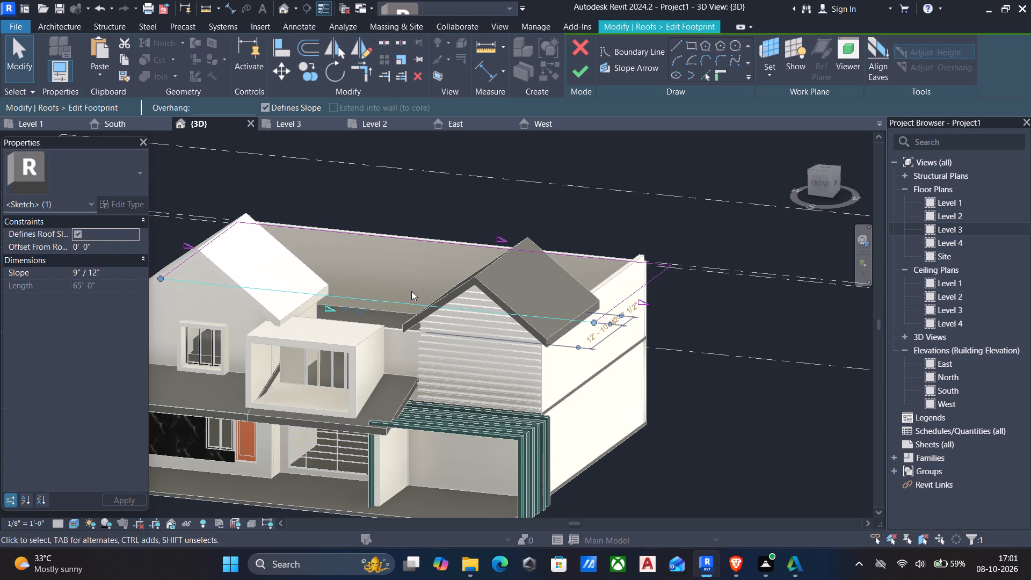
pyautogui.press('Down')
pyautogui.press('Down')
pyautogui.press('Down')
pyautogui.press('Down')
pyautogui.press('Down')
pyautogui.press('Down')
pyautogui.press('Down')
pyautogui.press('Down')
pyautogui.press('Down')
pyautogui.press('Down')
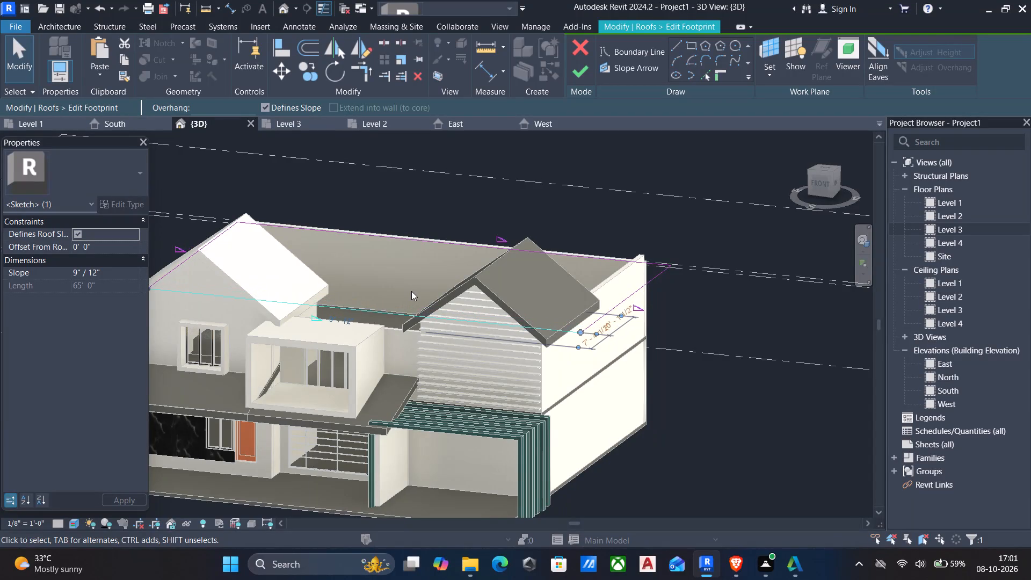
pyautogui.press('Down')
pyautogui.press('Down')
pyautogui.press('Down')
pyautogui.press('Down')
pyautogui.press('Down')
pyautogui.press('Down')
pyautogui.press('Down')
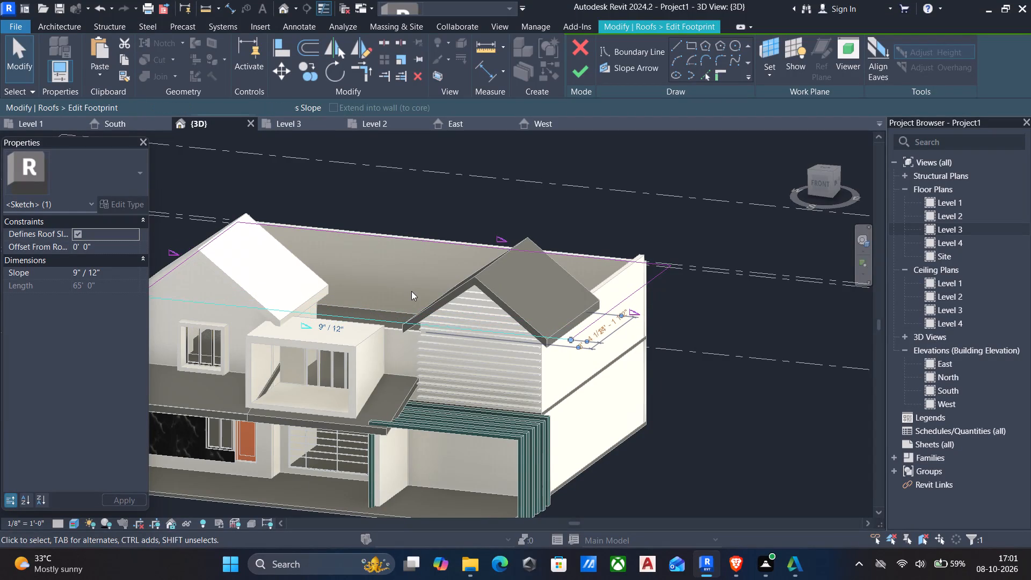
pyautogui.click(584, 68)
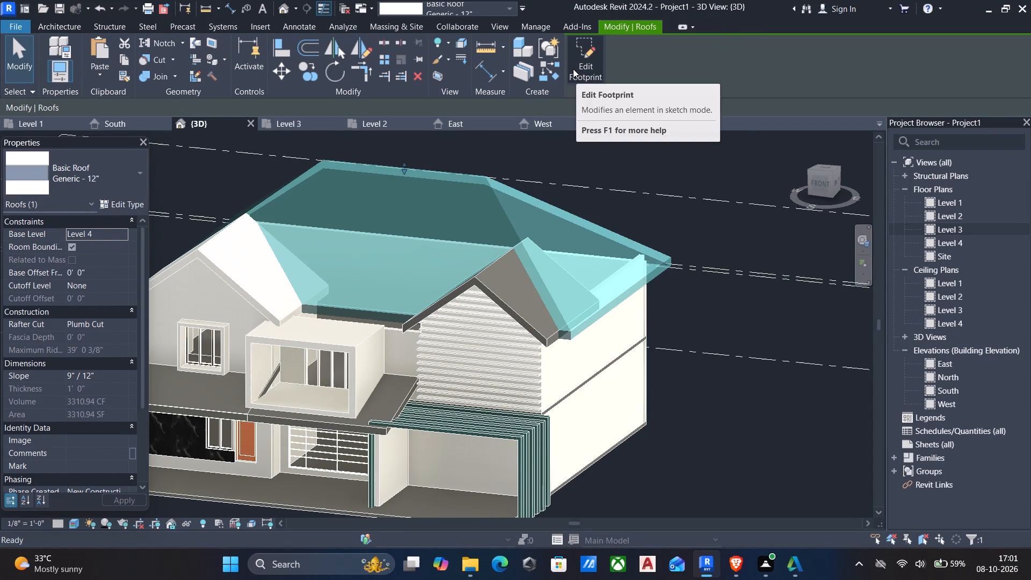
# Lower the ridge of the rear hip roof to a maximum height of about 32' 1".
pyautogui.press('Escape')
pyautogui.scroll(-4, 562, 73)
pyautogui.scroll(-4, 476, 44)
pyautogui.scroll(-5, 410, 229)
pyautogui.keyDown('shift'); pyautogui.scroll(-1, 489, 230); pyautogui.keyUp('shift')
pyautogui.keyDown('shift'); pyautogui.scroll(1, 490, 229); pyautogui.keyUp('shift')
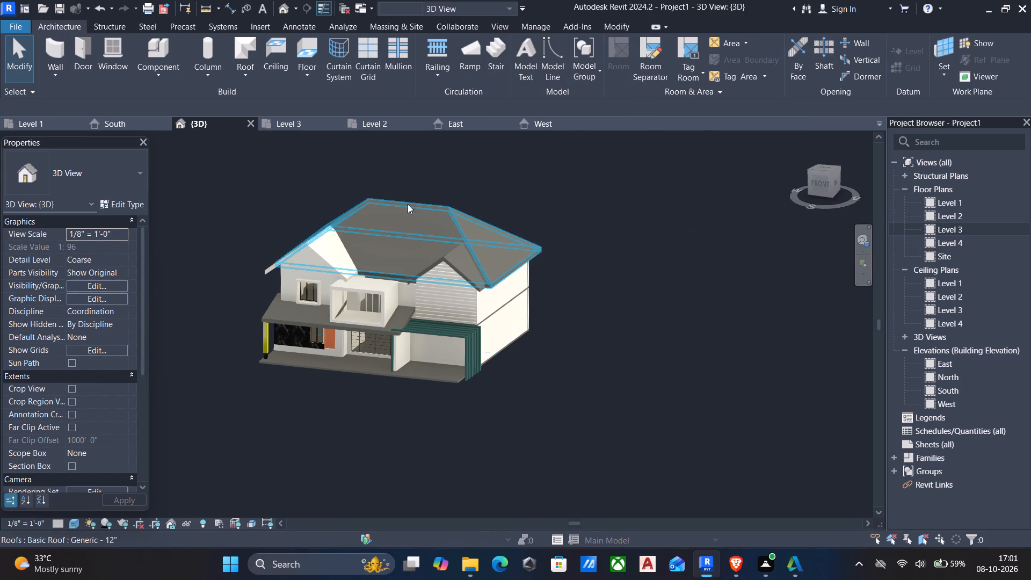
pyautogui.keyDown('shift'); pyautogui.moveTo(523, 234); pyautogui.dragTo(550, 230, button='middle'); pyautogui.keyUp('shift')
pyautogui.keyDown('shift'); pyautogui.scroll(-1, 529, 234); pyautogui.keyUp('shift')
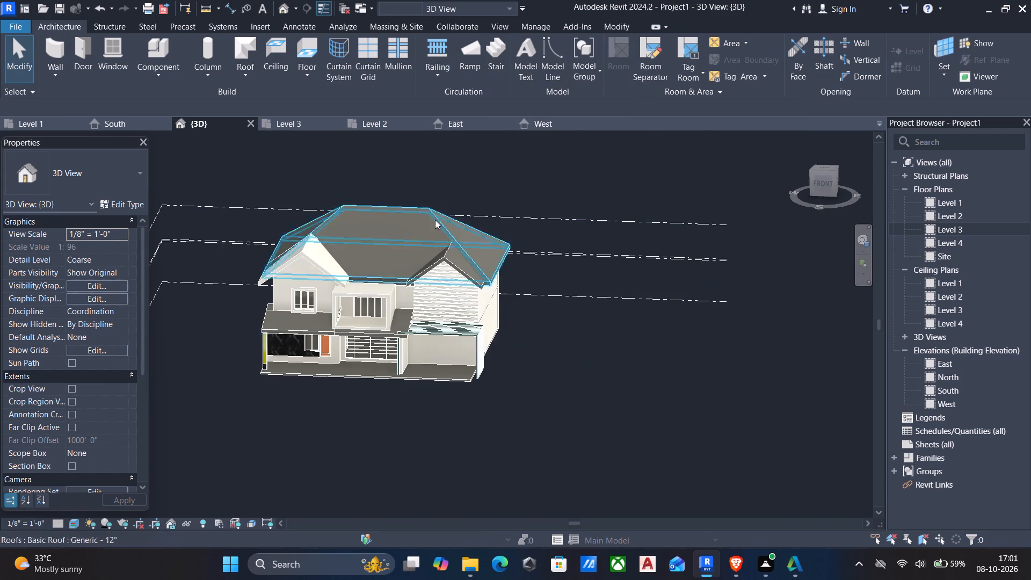
pyautogui.click(374, 210)
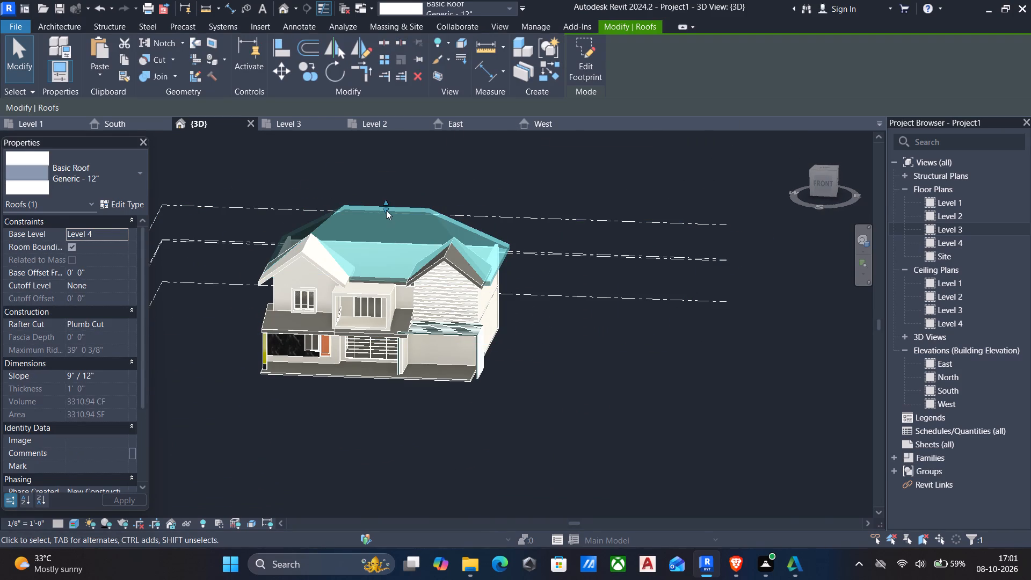
pyautogui.moveTo(386, 210); pyautogui.dragTo(388, 230)
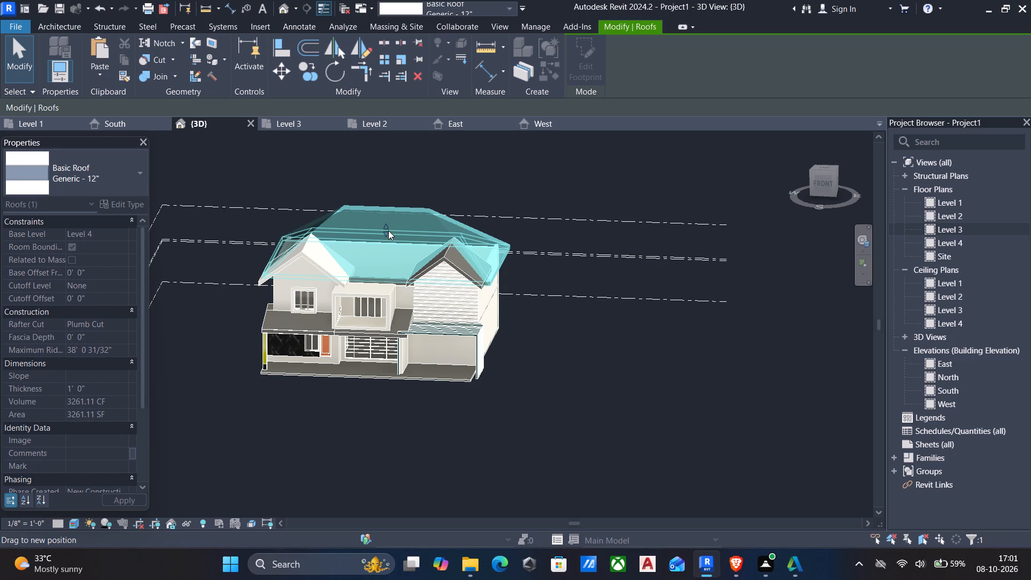
pyautogui.press('Escape')
# Reopen the rear roof's footprint, move its front edge forward about 3 feet to cover the middle room's rear wall line, and finish it.
pyautogui.scroll(-5, 457, 271)
pyautogui.keyDown('shift'); pyautogui.moveTo(476, 276); pyautogui.dragTo(444, 280, button='middle'); pyautogui.keyUp('shift')
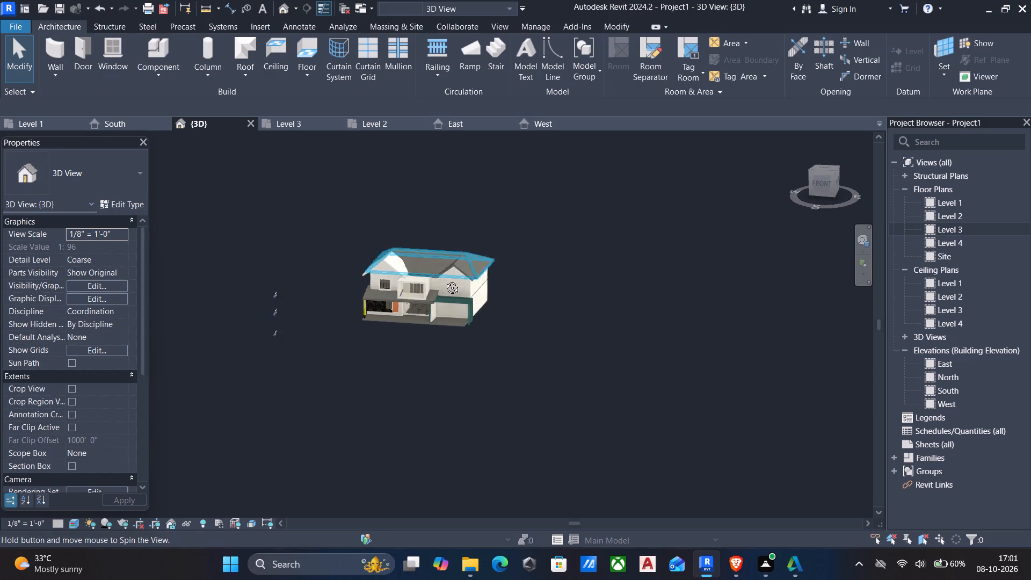
pyautogui.keyDown('shift'); pyautogui.moveTo(444, 280); pyautogui.dragTo(431, 257, button='middle'); pyautogui.keyUp('shift')
pyautogui.scroll(6, 431, 257)
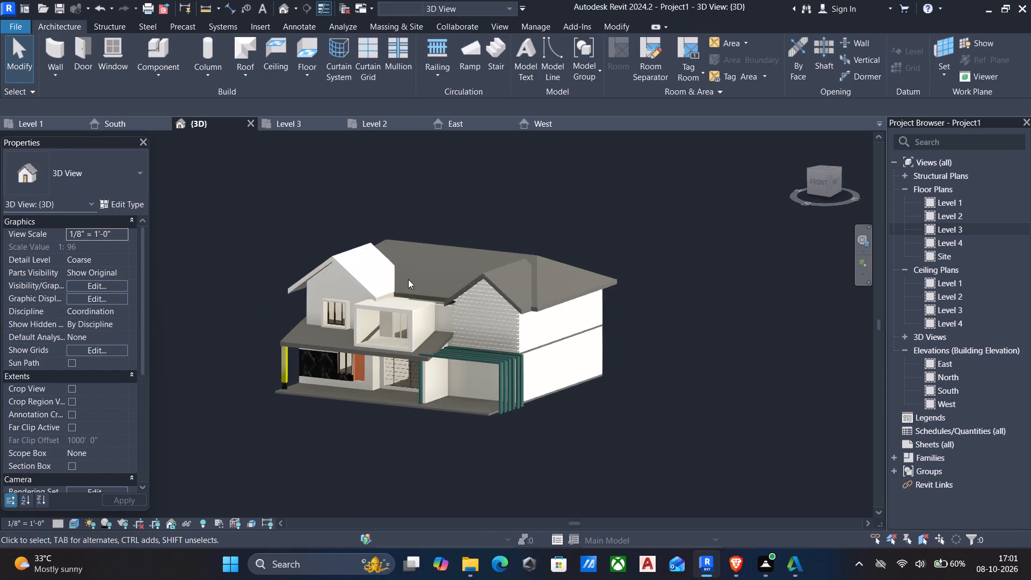
pyautogui.scroll(-2, 408, 281)
pyautogui.keyDown('shift'); pyautogui.moveTo(408, 282); pyautogui.dragTo(461, 472, button='middle'); pyautogui.keyUp('shift')
pyautogui.keyDown('shift'); pyautogui.middleClick(461, 472); pyautogui.keyUp('shift')
pyautogui.scroll(5, 404, 285)
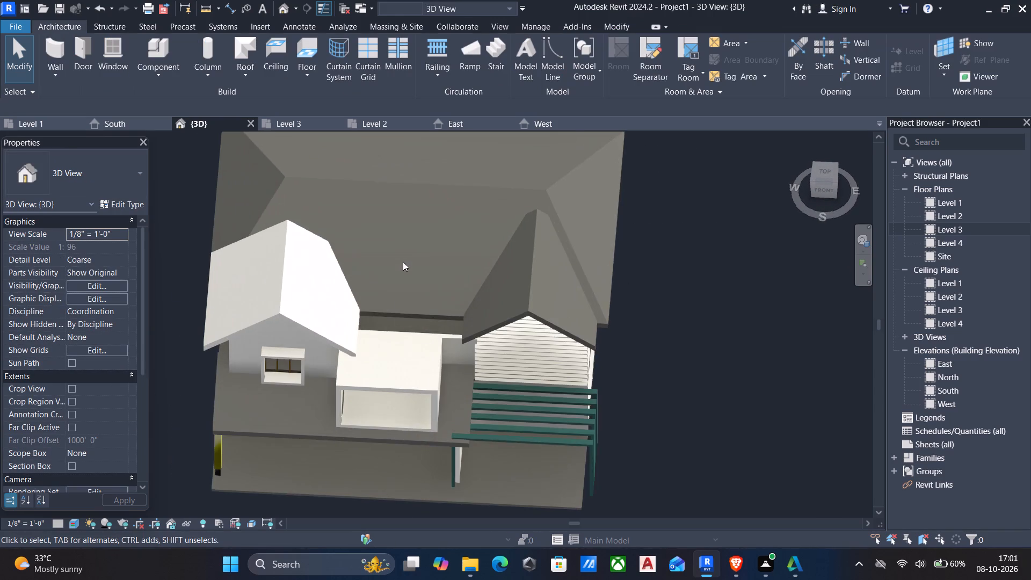
pyautogui.keyDown('shift'); pyautogui.moveTo(394, 332); pyautogui.dragTo(396, 407, button='middle'); pyautogui.keyUp('shift')
pyautogui.scroll(5, 407, 317)
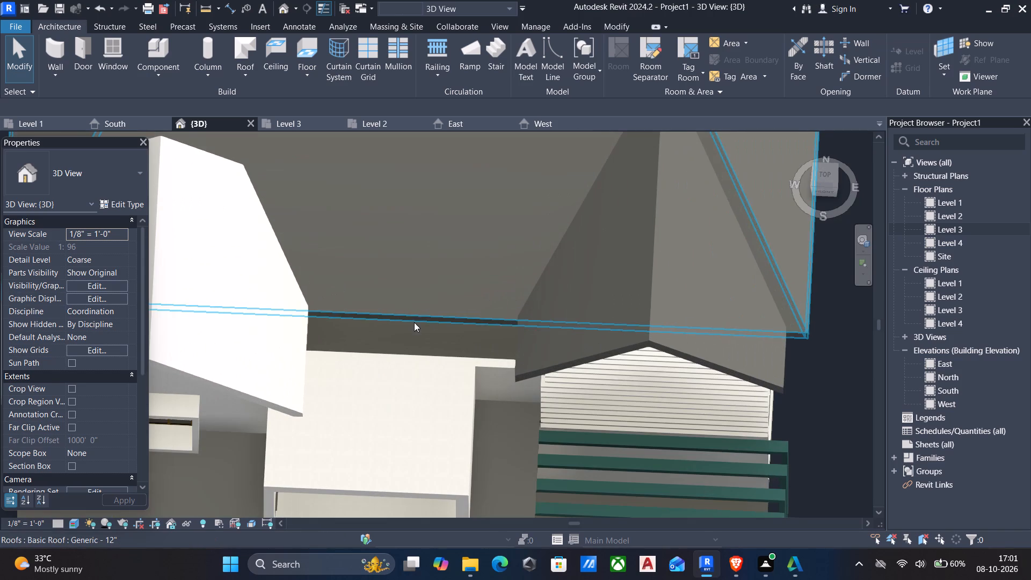
pyautogui.click(404, 314)
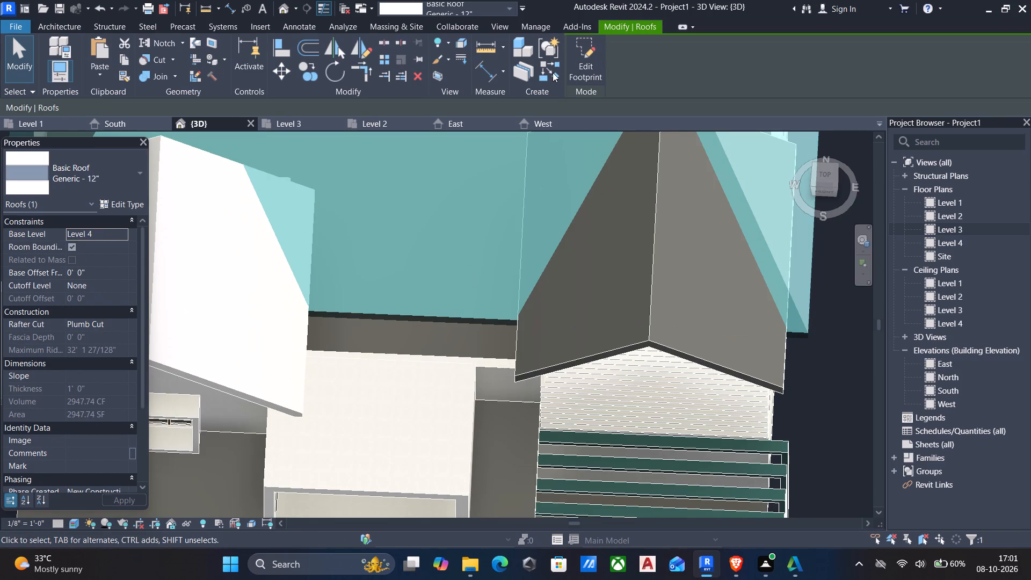
pyautogui.click(586, 51)
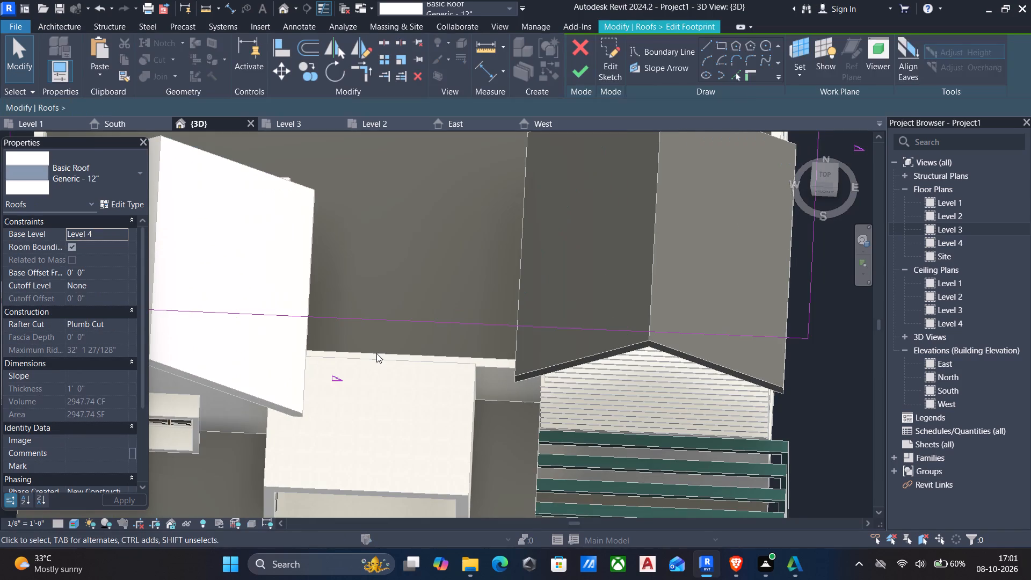
pyautogui.click(376, 314)
pyautogui.press('Down')
pyautogui.press('Down')
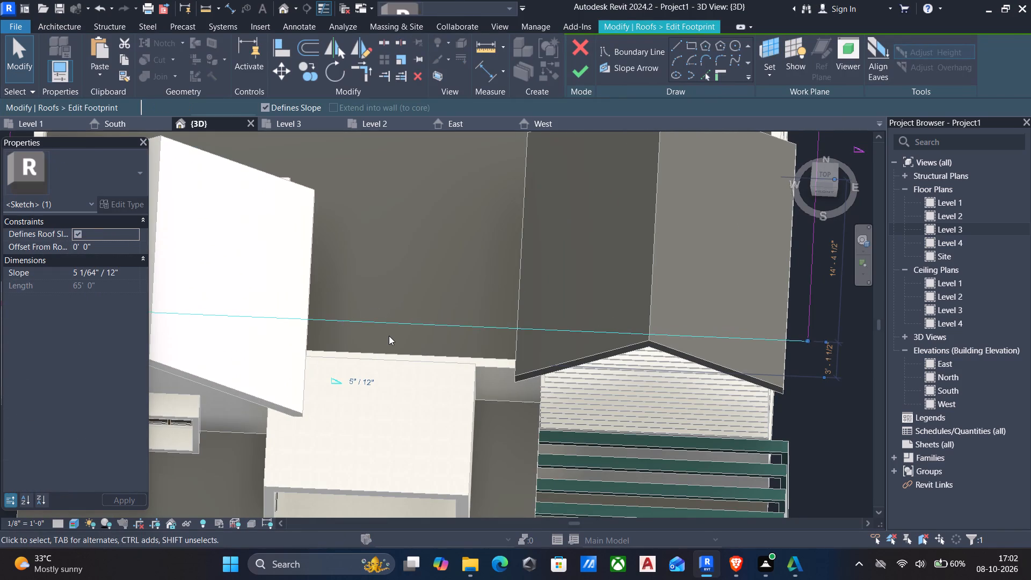
pyautogui.press('Down')
pyautogui.press('Down')
pyautogui.press('Down')
pyautogui.press('Down')
pyautogui.press('Down')
pyautogui.press('Down')
pyautogui.press('Down')
pyautogui.press('Down')
pyautogui.press('Down')
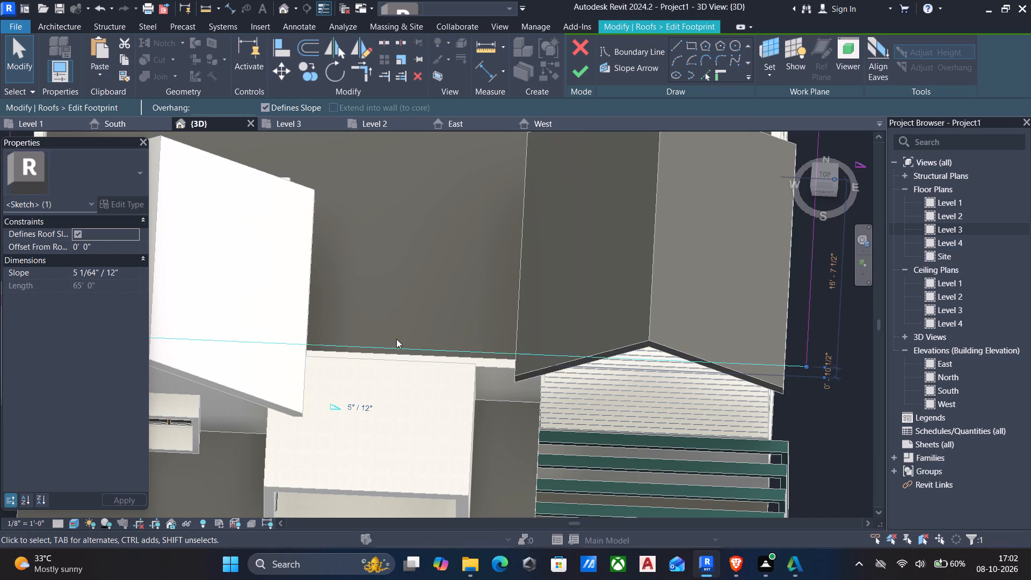
pyautogui.press('Down')
pyautogui.press('Down')
pyautogui.scroll(-5, 576, 301)
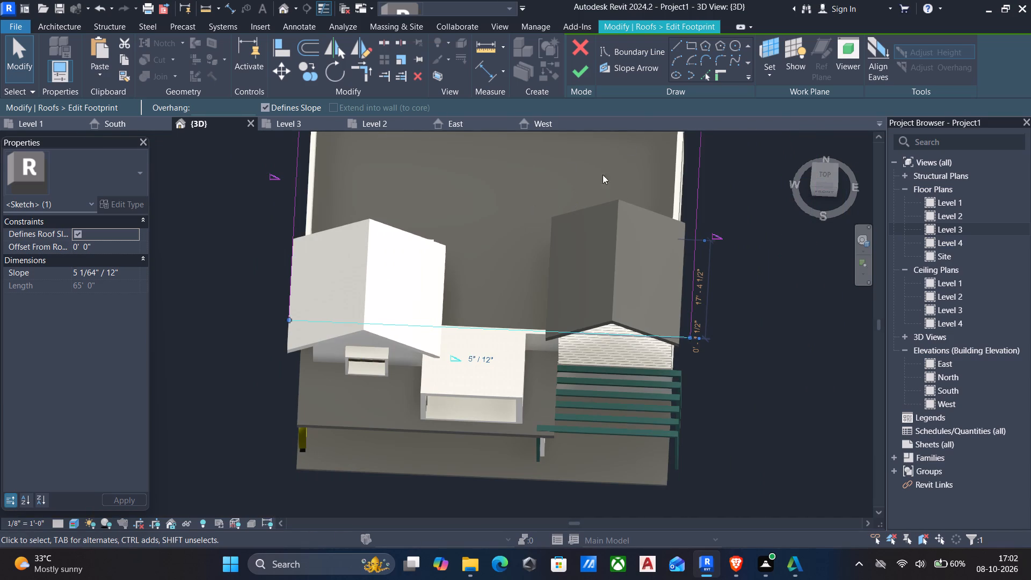
pyautogui.click(580, 71)
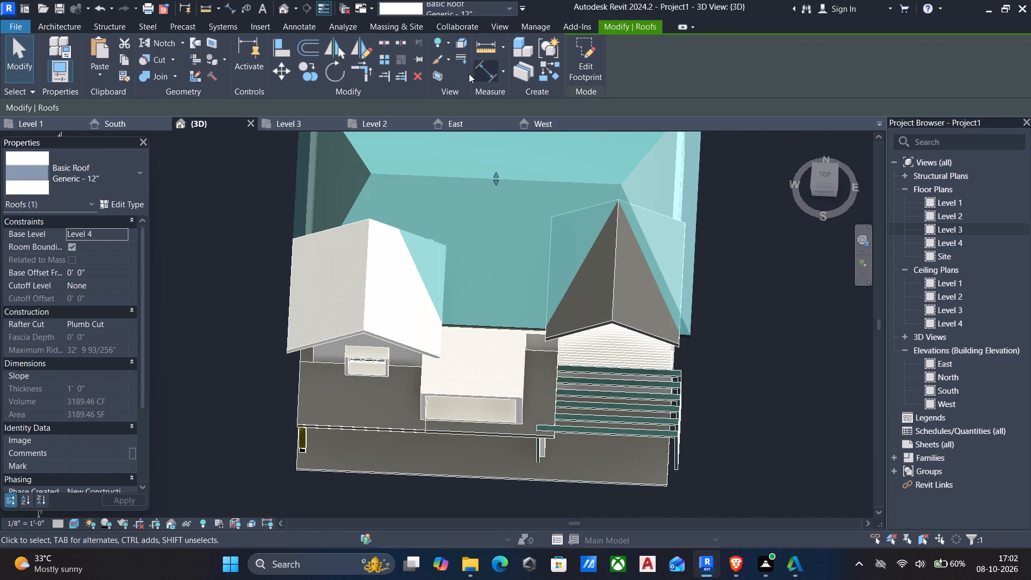
# Examine the extended hip roof and how it meets both front gables from the front and the southeast corner.
pyautogui.click(834, 184)
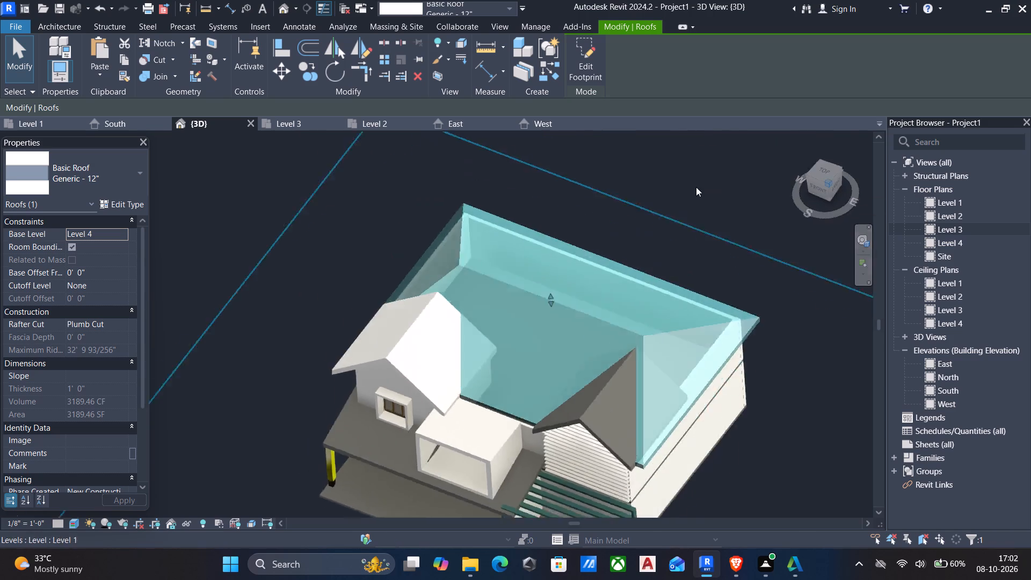
pyautogui.scroll(-5, 667, 252)
pyautogui.press('Escape')
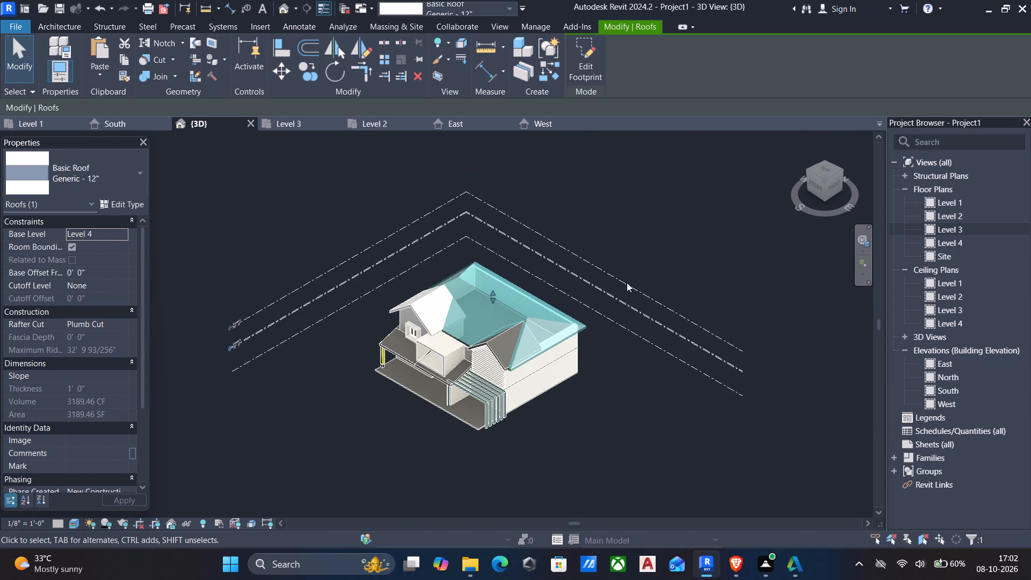
pyautogui.scroll(-1, 547, 337)
pyautogui.keyDown('shift'); pyautogui.middleClick(547, 337); pyautogui.keyUp('shift')
pyautogui.keyDown('shift'); pyautogui.moveTo(546, 337); pyautogui.dragTo(636, 316, button='middle'); pyautogui.keyUp('shift')
pyautogui.scroll(1, 639, 316)
pyautogui.scroll(-3, 506, 280)
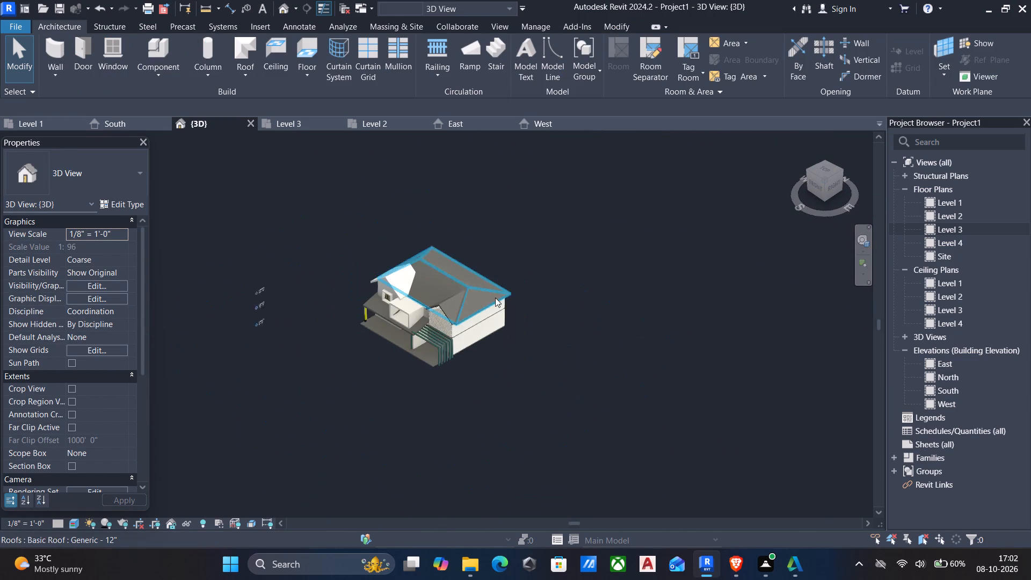
pyautogui.scroll(-1, 495, 298)
pyautogui.keyDown('shift'); pyautogui.scroll(-2, 485, 298); pyautogui.keyUp('shift')
pyautogui.keyDown('shift'); pyautogui.moveTo(424, 332); pyautogui.dragTo(485, 317, button='middle'); pyautogui.keyUp('shift')
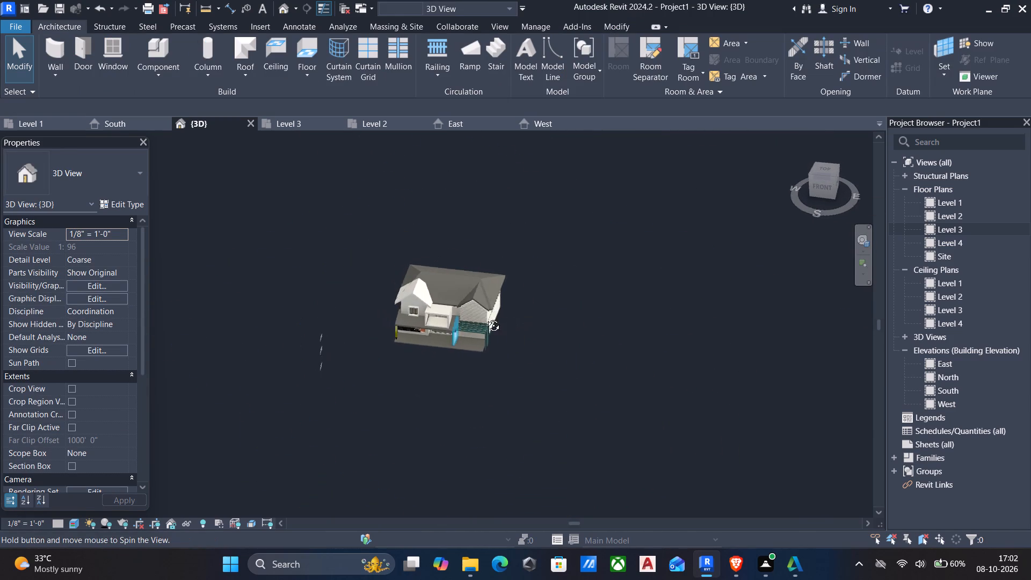
pyautogui.keyDown('shift'); pyautogui.moveTo(485, 317); pyautogui.dragTo(416, 326, button='middle'); pyautogui.keyUp('shift')
pyautogui.scroll(5, 418, 313)
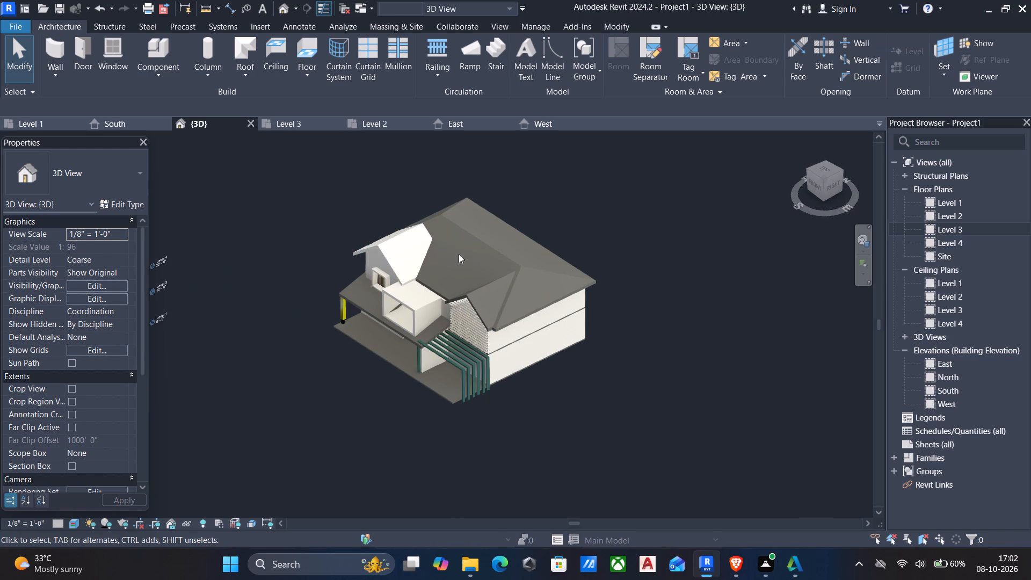
pyautogui.scroll(4, 459, 254)
pyautogui.scroll(-3, 456, 254)
pyautogui.keyDown('shift'); pyautogui.moveTo(455, 254); pyautogui.dragTo(475, 248, button='middle'); pyautogui.keyUp('shift')
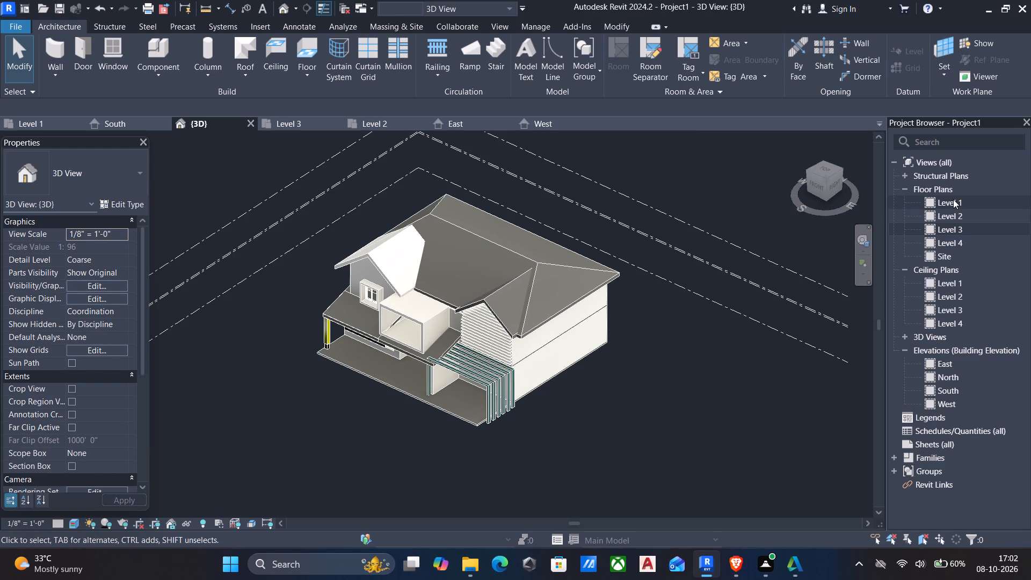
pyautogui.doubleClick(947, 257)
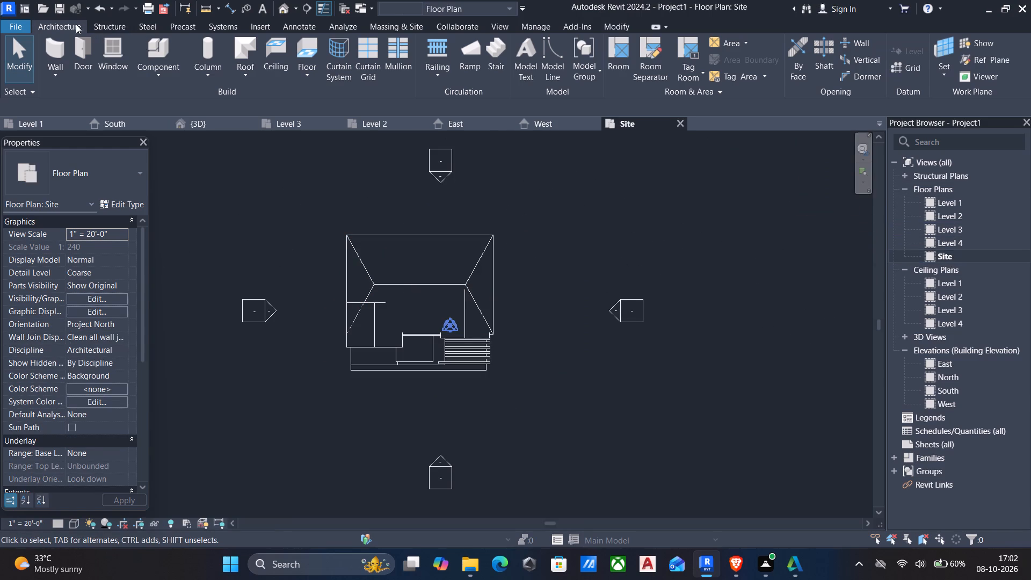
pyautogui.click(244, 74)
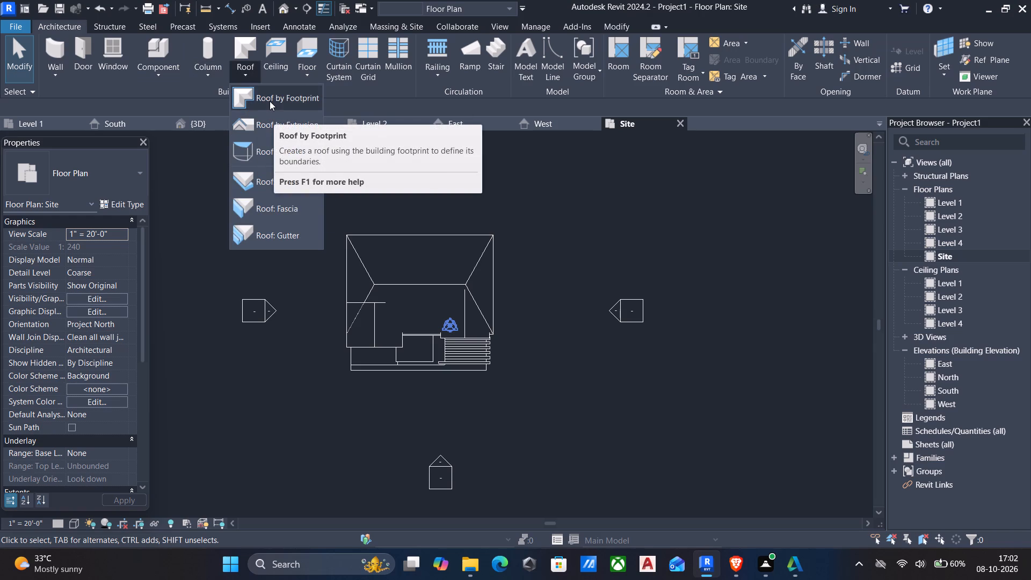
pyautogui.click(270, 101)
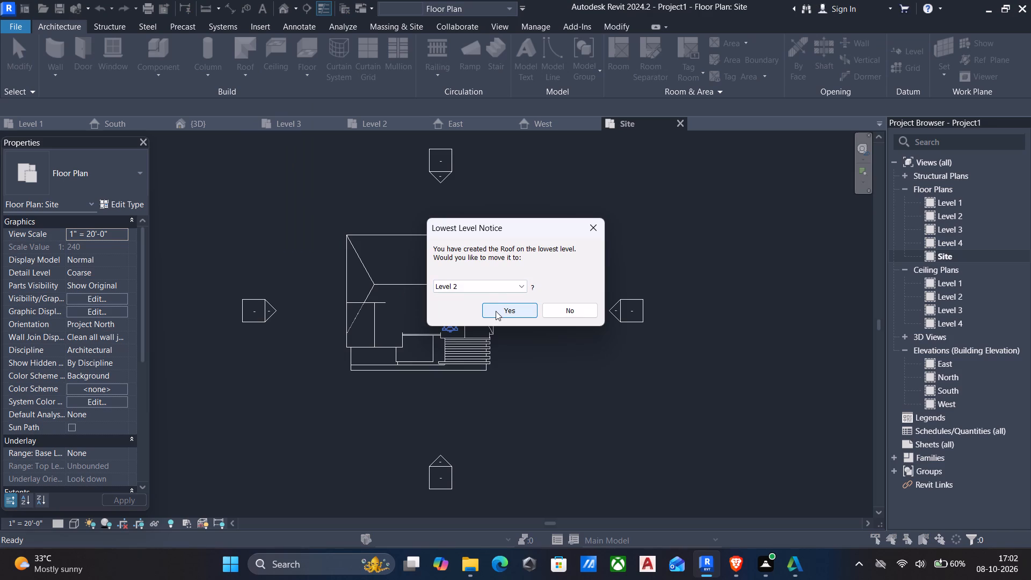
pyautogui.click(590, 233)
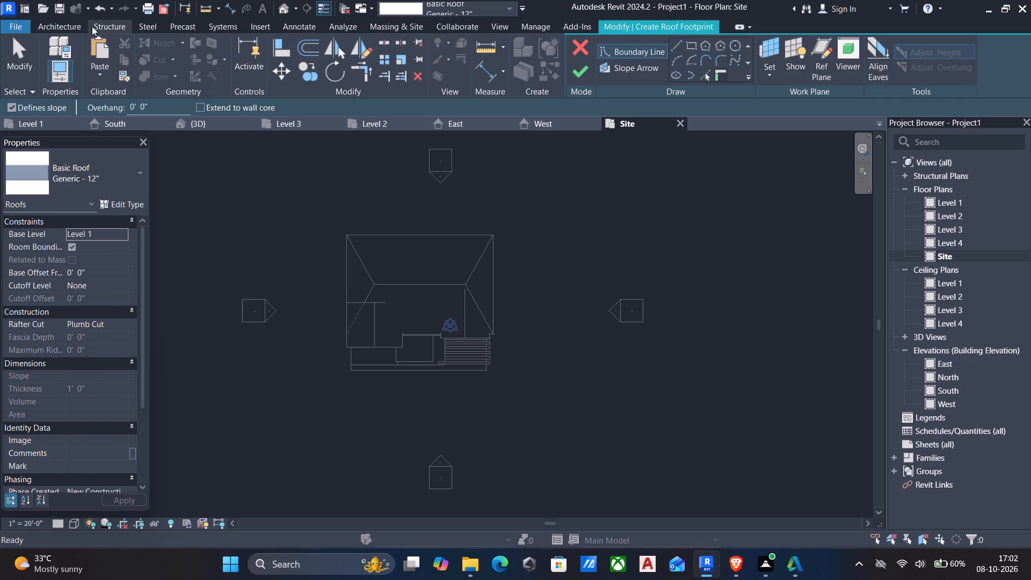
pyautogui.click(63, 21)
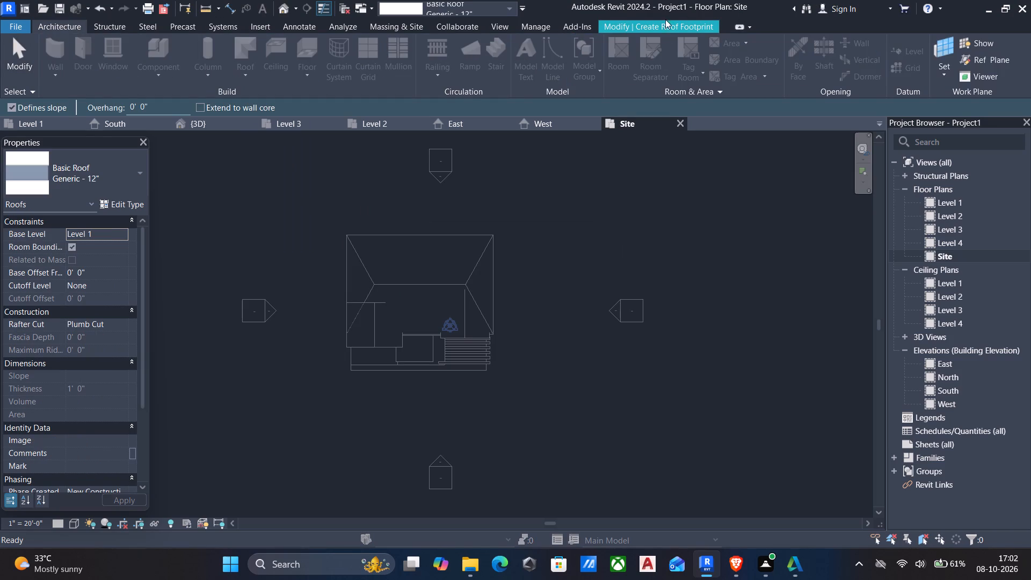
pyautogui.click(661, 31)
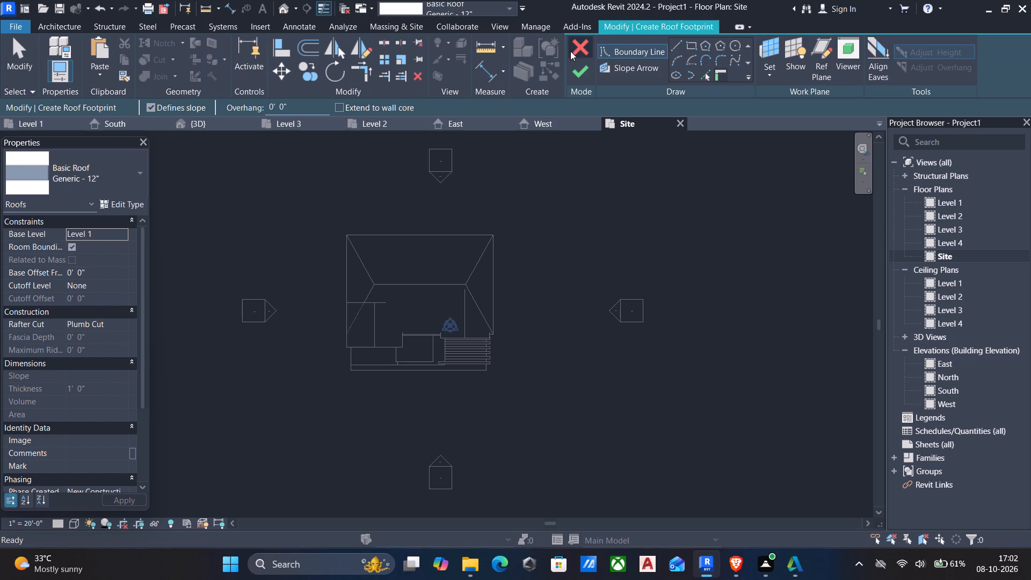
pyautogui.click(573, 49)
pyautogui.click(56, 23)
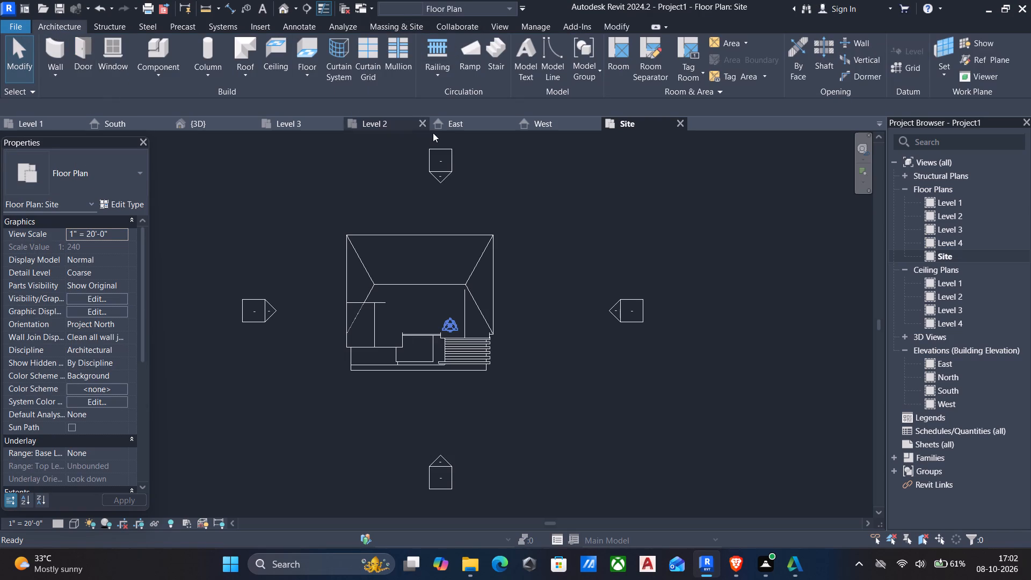
# In the South elevation, start an extruded roof on the middle box frame's plane and draw a 45° profile line about 3' 5" long above it.
pyautogui.doubleClick(949, 390)
pyautogui.scroll(4, 561, 288)
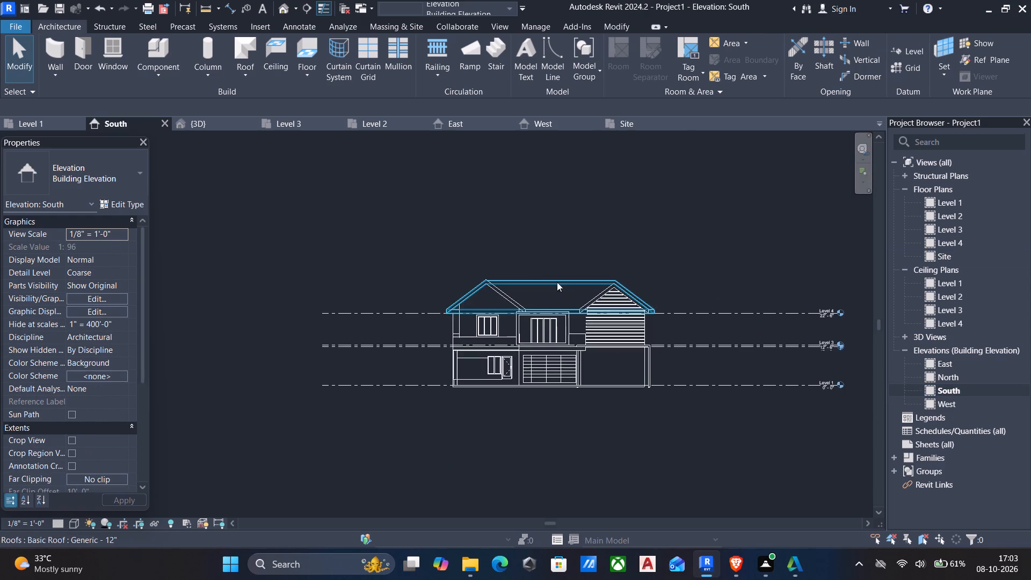
pyautogui.click(239, 75)
pyautogui.click(271, 119)
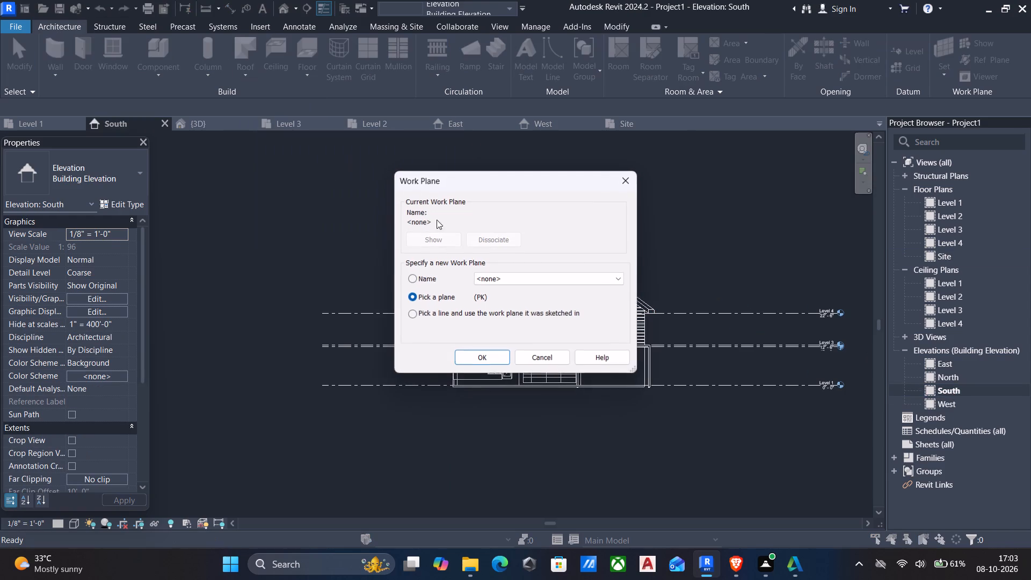
pyautogui.click(466, 356)
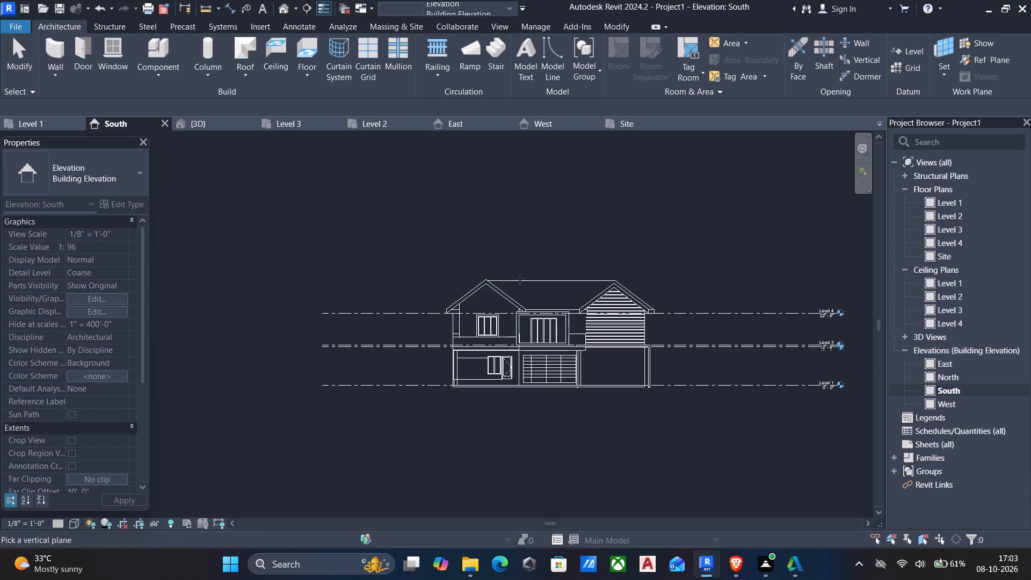
pyautogui.scroll(3, 520, 279)
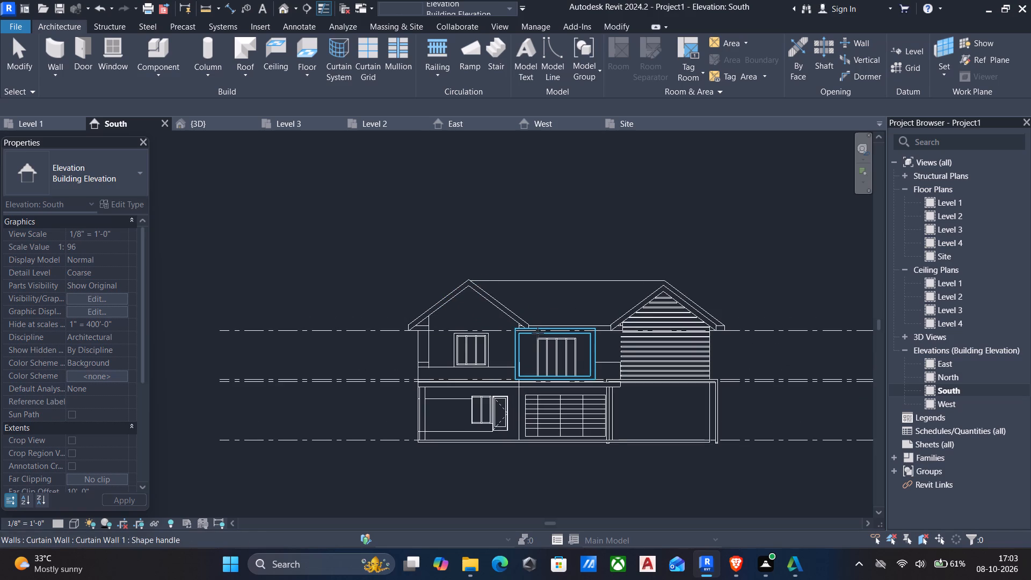
pyautogui.click(538, 333)
pyautogui.click(521, 308)
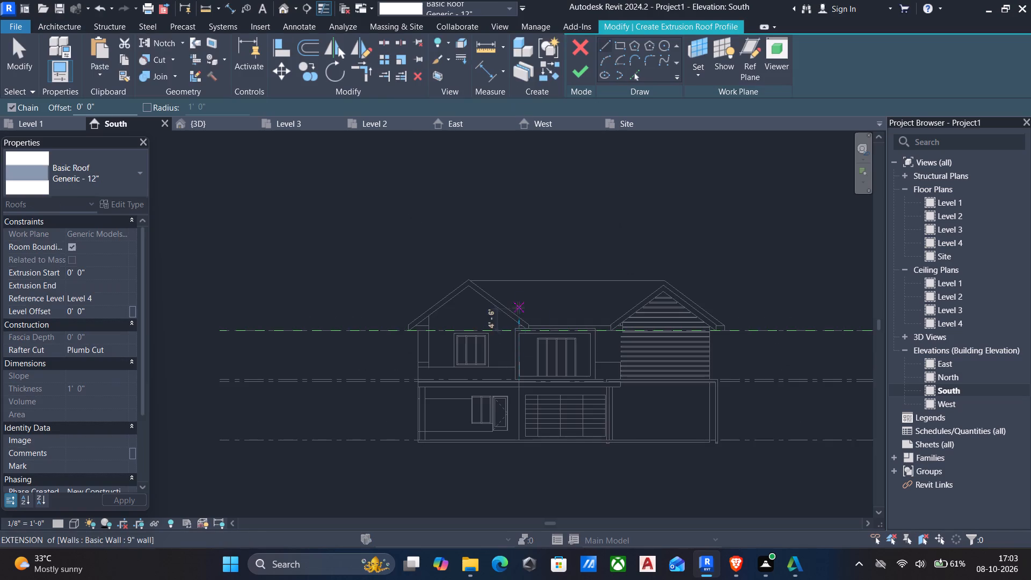
pyautogui.scroll(4, 533, 294)
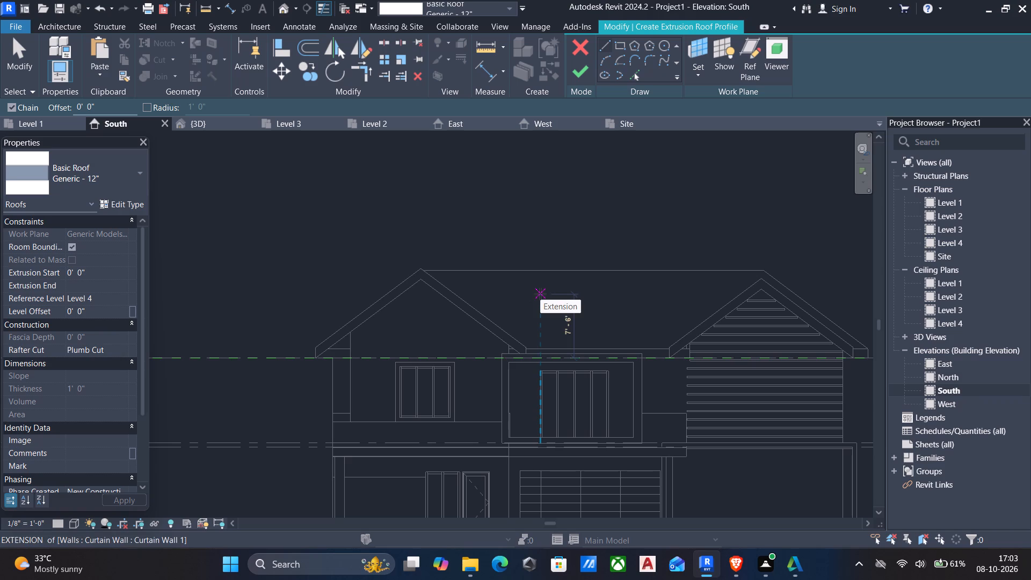
pyautogui.click(539, 293)
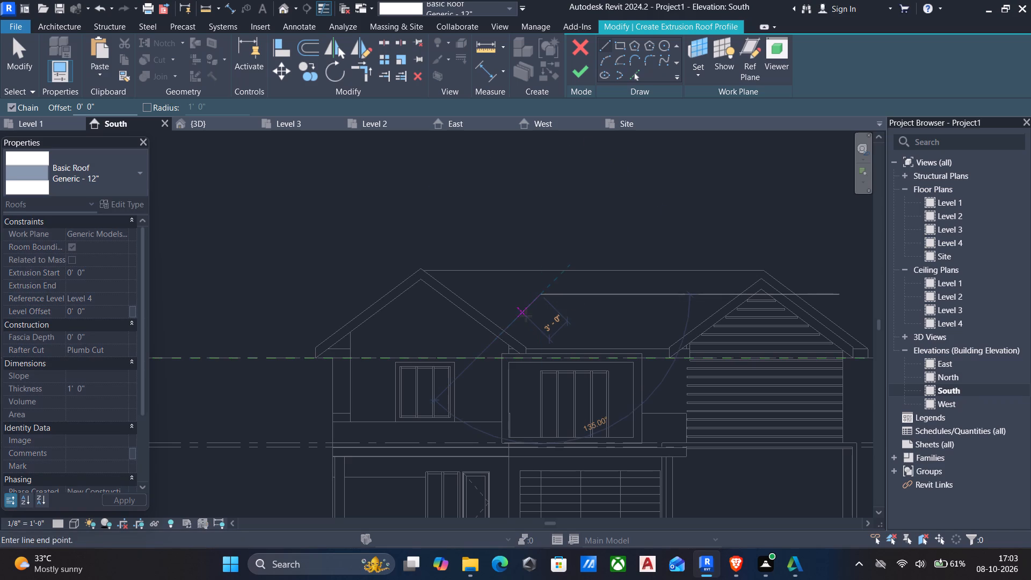
pyautogui.click(522, 320)
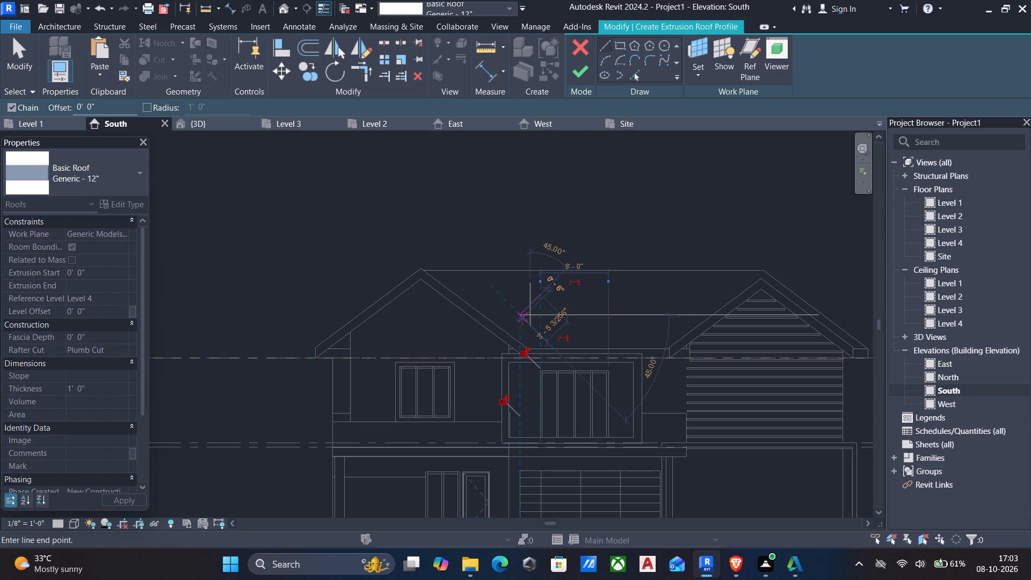
pyautogui.press('Escape')
pyautogui.press('Escape')
# Mirror the sloping profile line about a vertical axis through its upper end to form a small gable profile.
pyautogui.moveTo(503, 277); pyautogui.dragTo(567, 338)
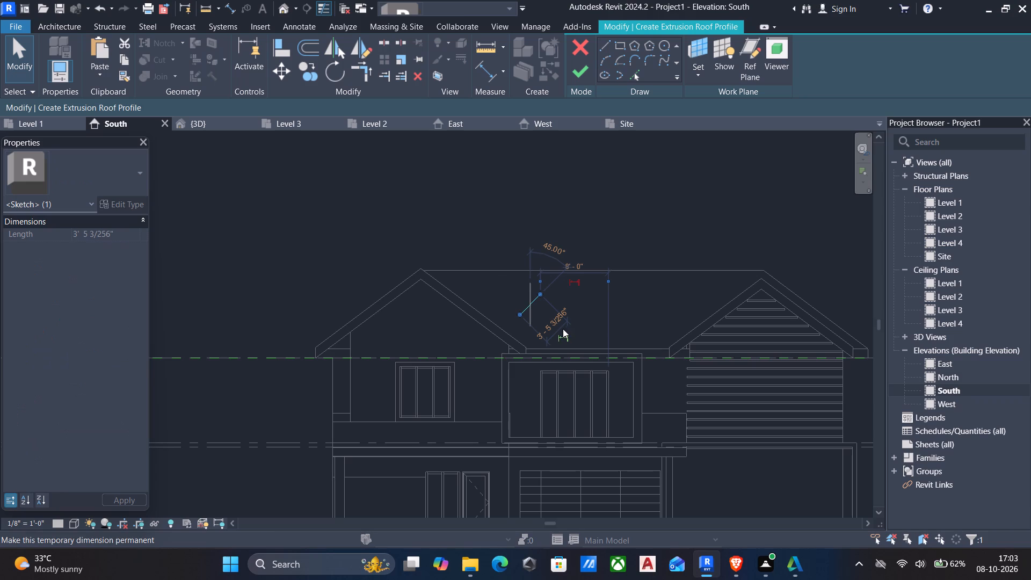
pyautogui.write('dm')
pyautogui.click(539, 294)
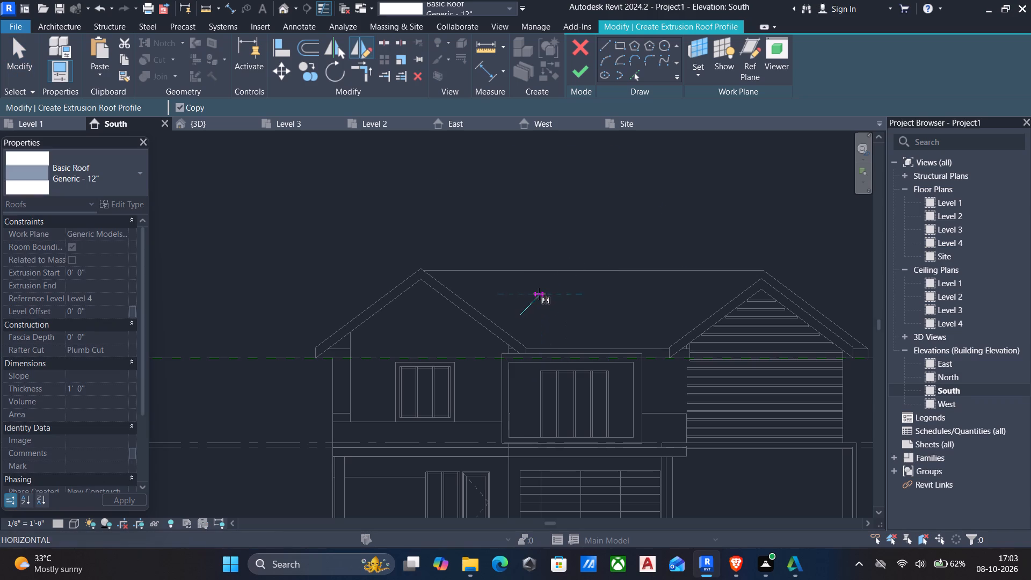
pyautogui.click(541, 339)
pyautogui.press('Escape')
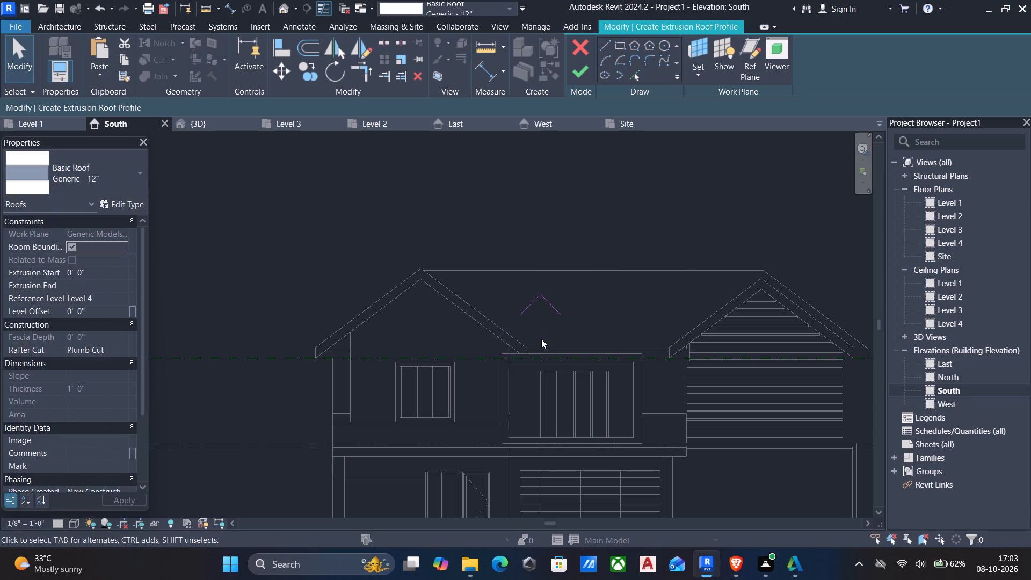
pyautogui.press('Escape')
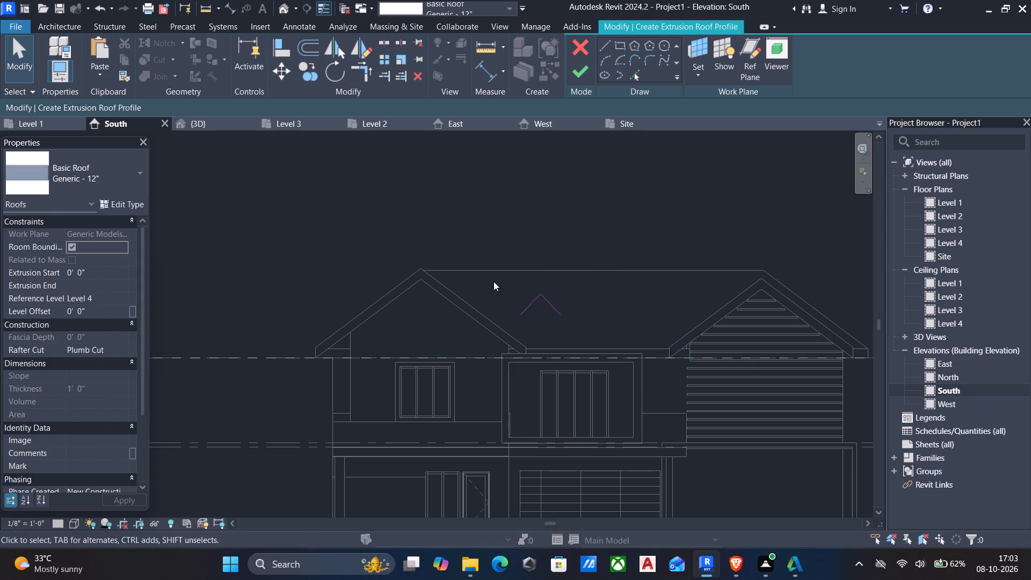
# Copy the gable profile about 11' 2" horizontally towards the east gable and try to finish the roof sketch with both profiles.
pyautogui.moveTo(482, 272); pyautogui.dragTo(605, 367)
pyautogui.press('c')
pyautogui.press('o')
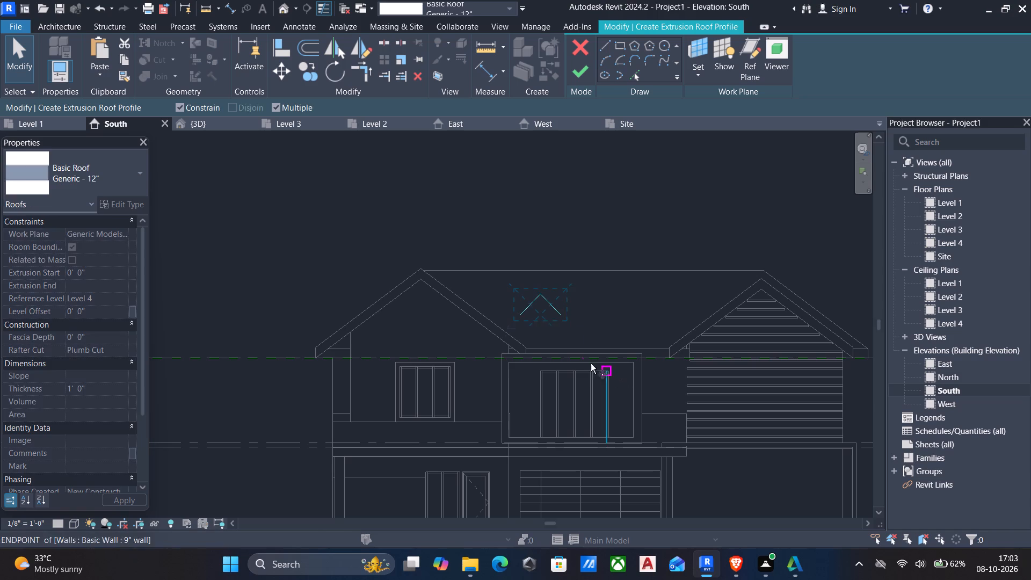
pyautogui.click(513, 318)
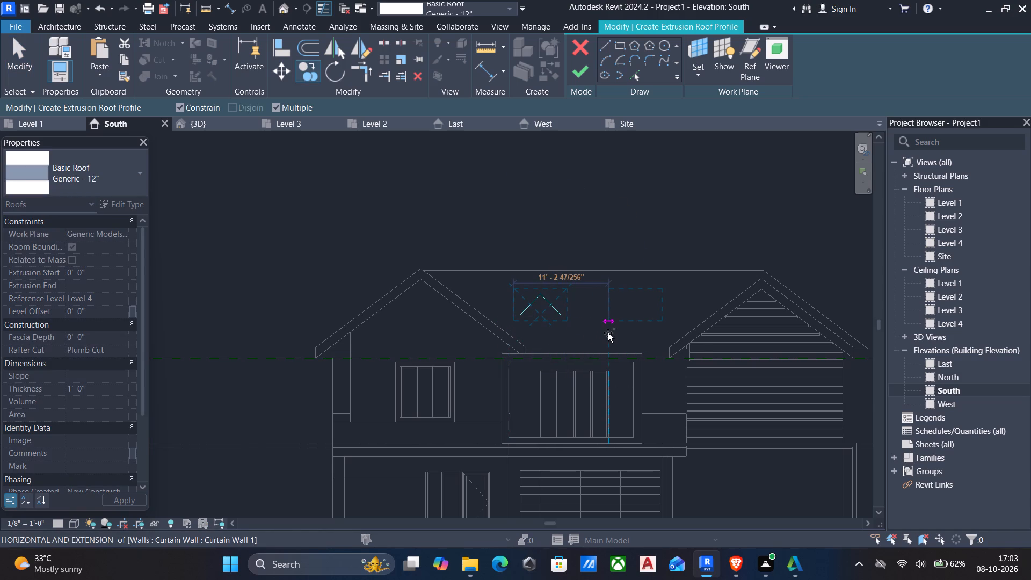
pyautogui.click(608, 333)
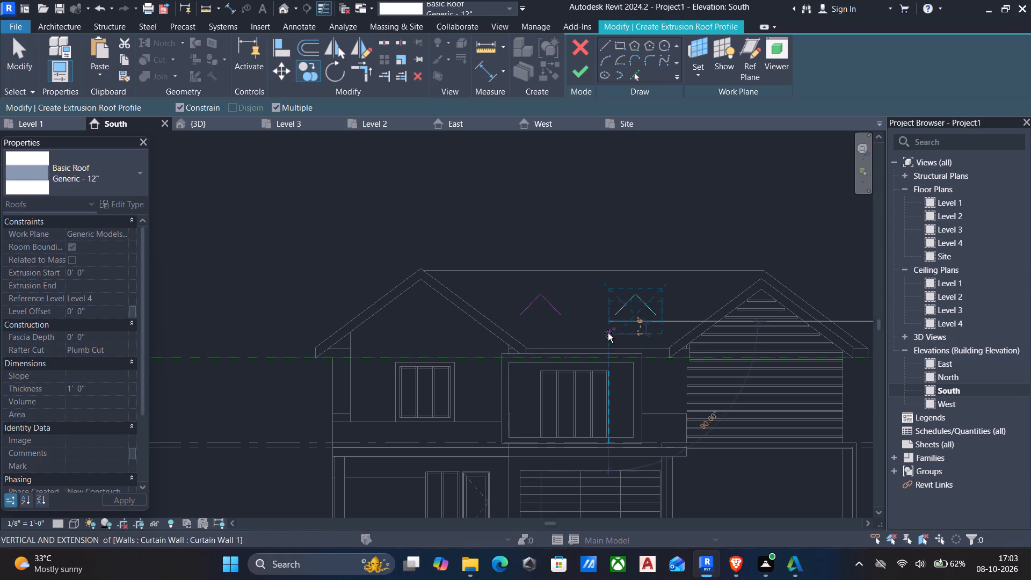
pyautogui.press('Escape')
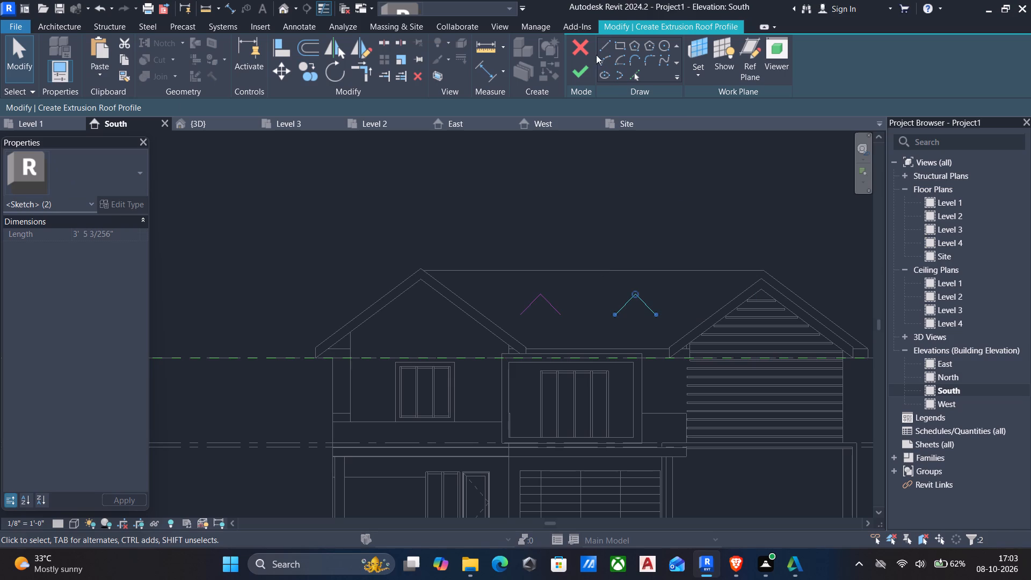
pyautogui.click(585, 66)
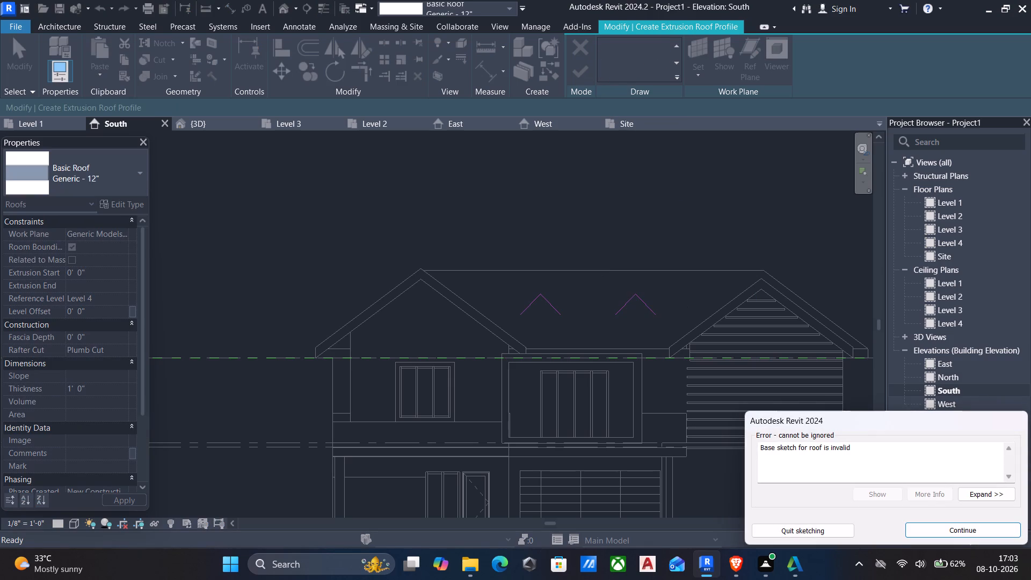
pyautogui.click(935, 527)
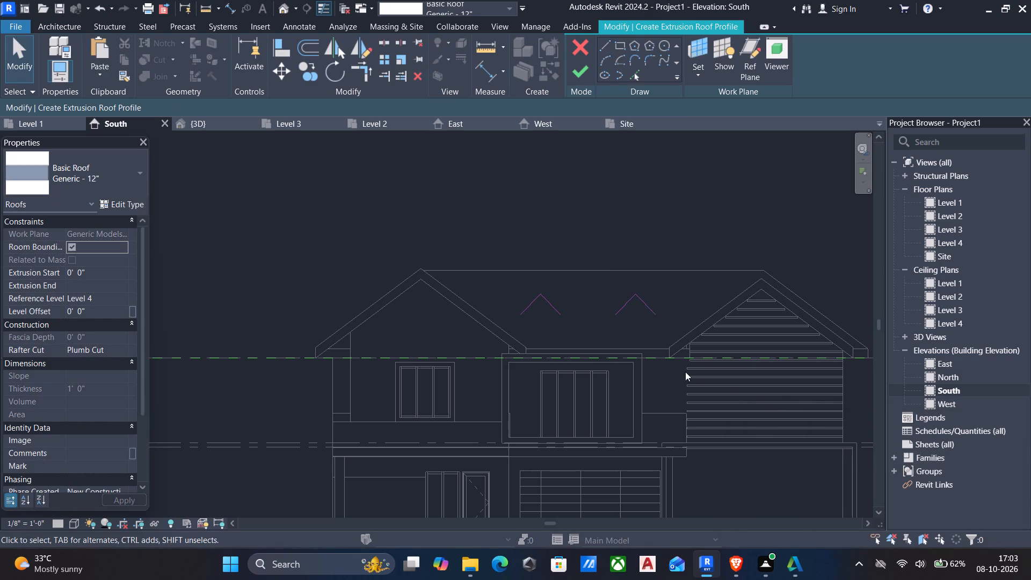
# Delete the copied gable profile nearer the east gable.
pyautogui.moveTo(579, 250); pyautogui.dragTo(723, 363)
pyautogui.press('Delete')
# Finish the sketch to create the extruded roof from the single small gable profile.
pyautogui.click(578, 74)
pyautogui.scroll(-2, 621, 275)
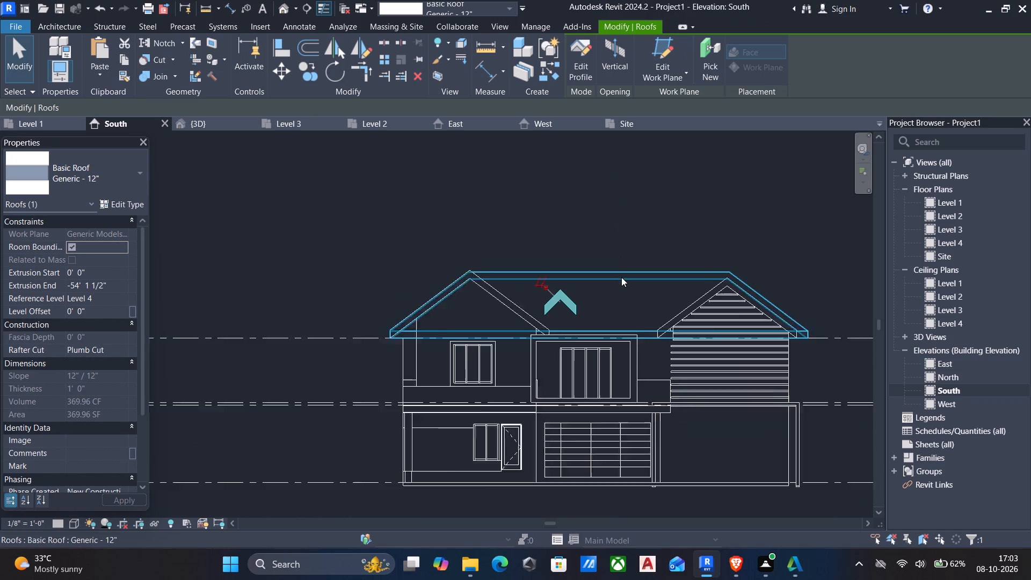
pyautogui.scroll(-1, 621, 277)
pyautogui.scroll(-5, 460, 178)
pyautogui.scroll(1, 465, 194)
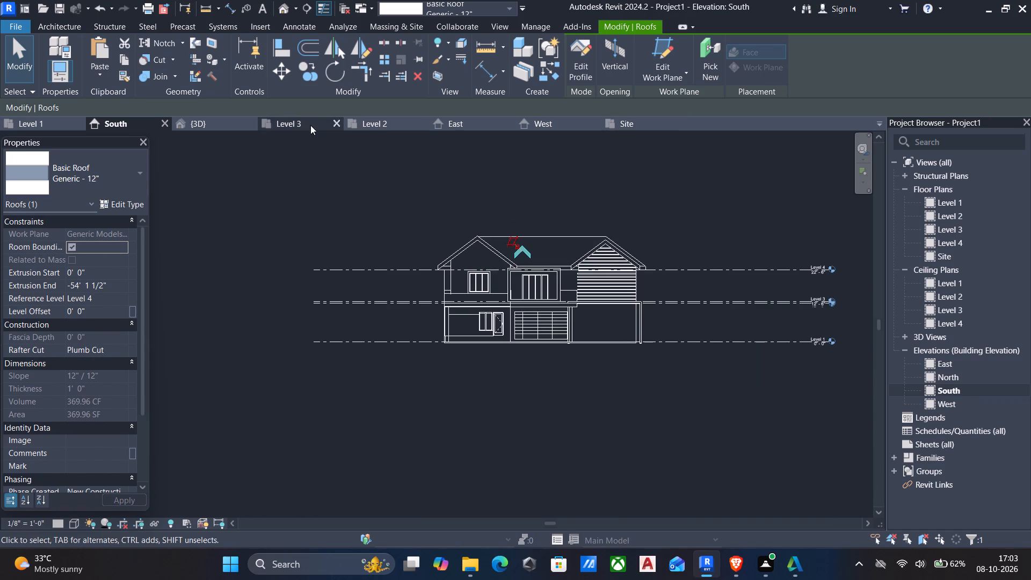
# In the 3D view, pull the extruded roof's front end back towards the hip roof, shortening it to about 35' 4".
pyautogui.click(199, 120)
pyautogui.scroll(-1, 507, 258)
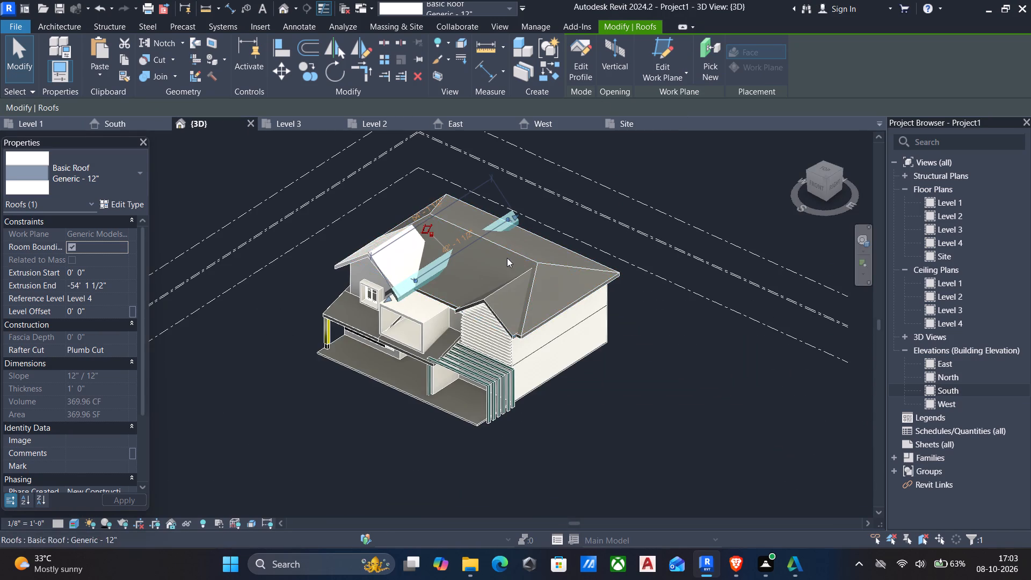
pyautogui.scroll(-2, 507, 258)
pyautogui.keyDown('shift'); pyautogui.moveTo(498, 265); pyautogui.dragTo(729, 229, button='middle'); pyautogui.keyUp('shift')
pyautogui.keyDown('shift'); pyautogui.scroll(4, 729, 229); pyautogui.keyUp('shift')
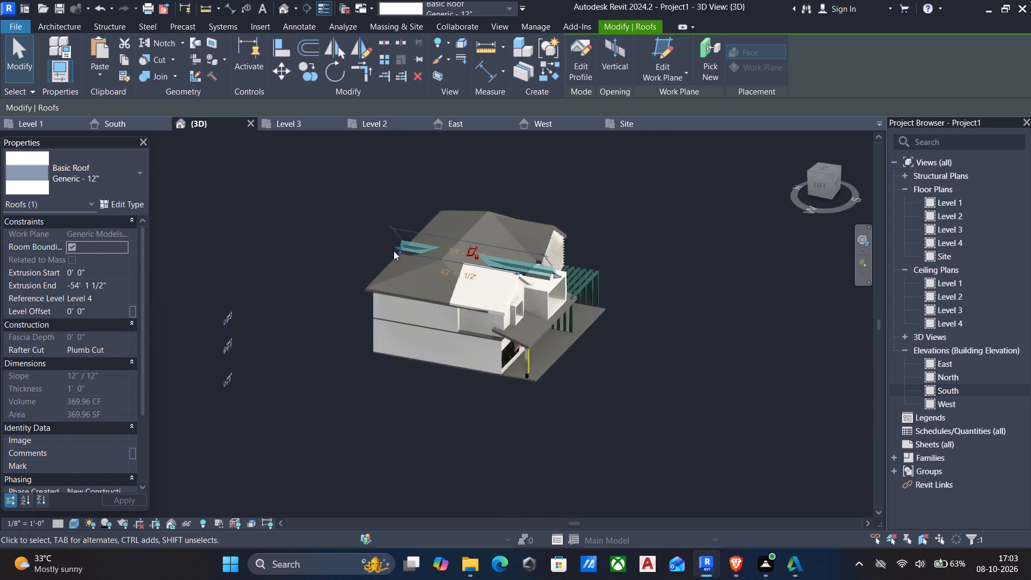
pyautogui.keyDown('shift'); pyautogui.scroll(2, 394, 251); pyautogui.keyUp('shift')
pyautogui.press('Escape')
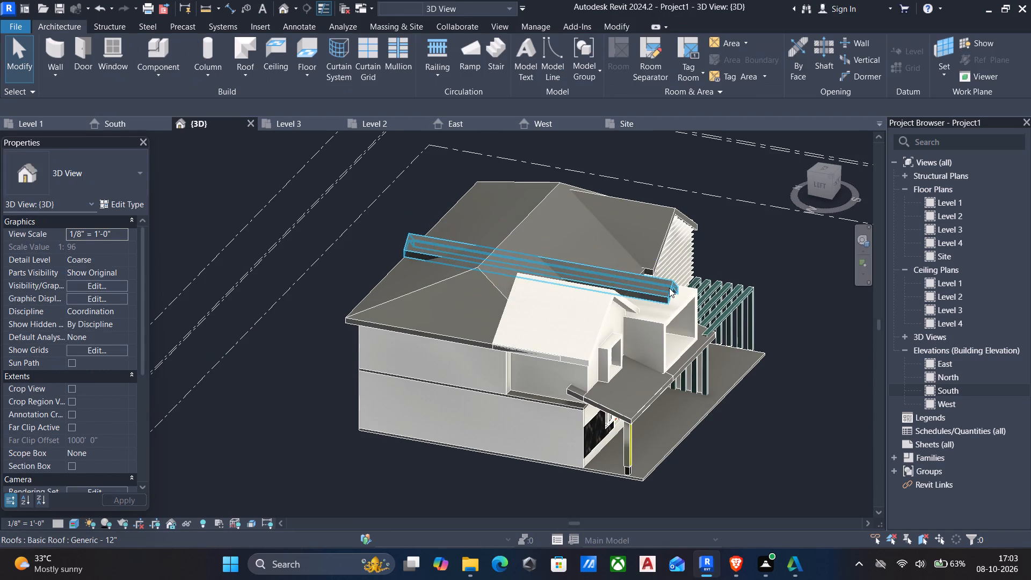
pyautogui.click(669, 288)
pyautogui.moveTo(676, 298); pyautogui.dragTo(649, 294)
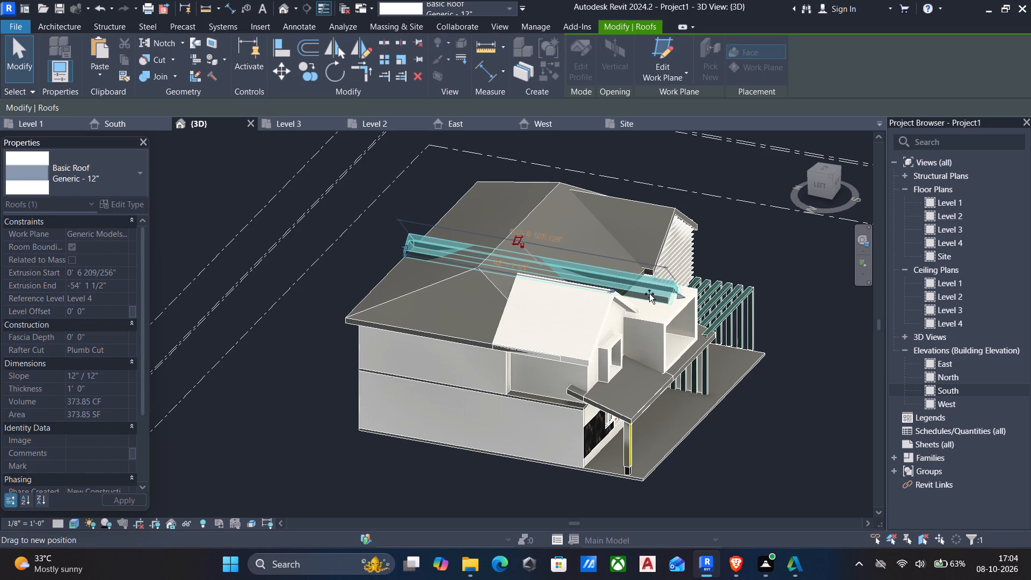
pyautogui.moveTo(649, 294); pyautogui.dragTo(569, 279)
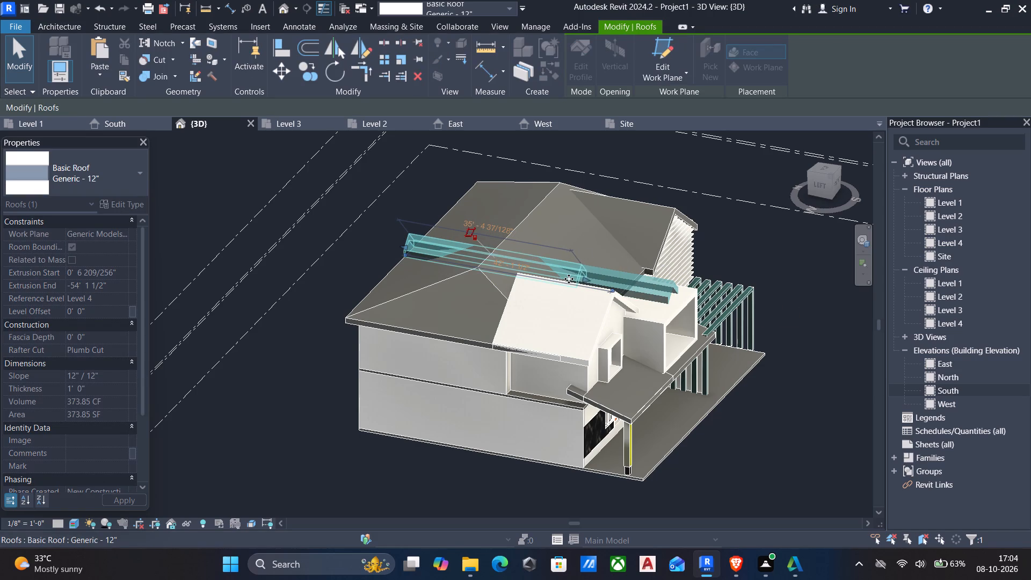
pyautogui.press('Escape')
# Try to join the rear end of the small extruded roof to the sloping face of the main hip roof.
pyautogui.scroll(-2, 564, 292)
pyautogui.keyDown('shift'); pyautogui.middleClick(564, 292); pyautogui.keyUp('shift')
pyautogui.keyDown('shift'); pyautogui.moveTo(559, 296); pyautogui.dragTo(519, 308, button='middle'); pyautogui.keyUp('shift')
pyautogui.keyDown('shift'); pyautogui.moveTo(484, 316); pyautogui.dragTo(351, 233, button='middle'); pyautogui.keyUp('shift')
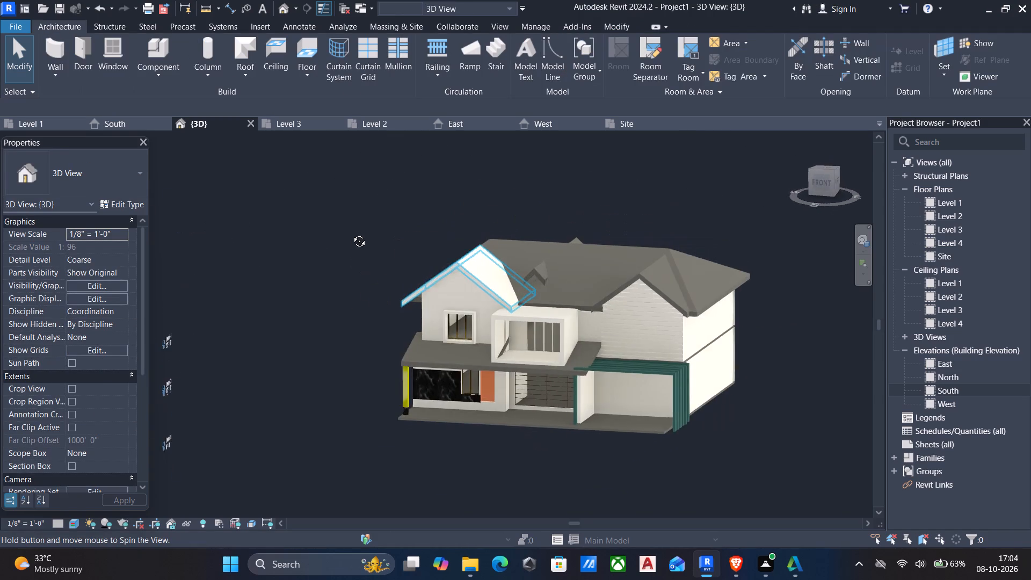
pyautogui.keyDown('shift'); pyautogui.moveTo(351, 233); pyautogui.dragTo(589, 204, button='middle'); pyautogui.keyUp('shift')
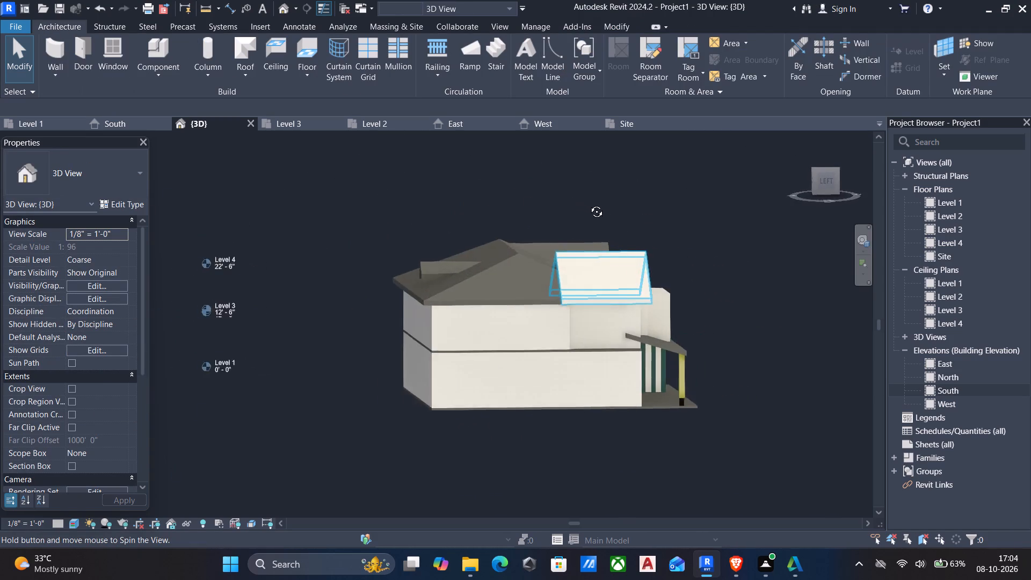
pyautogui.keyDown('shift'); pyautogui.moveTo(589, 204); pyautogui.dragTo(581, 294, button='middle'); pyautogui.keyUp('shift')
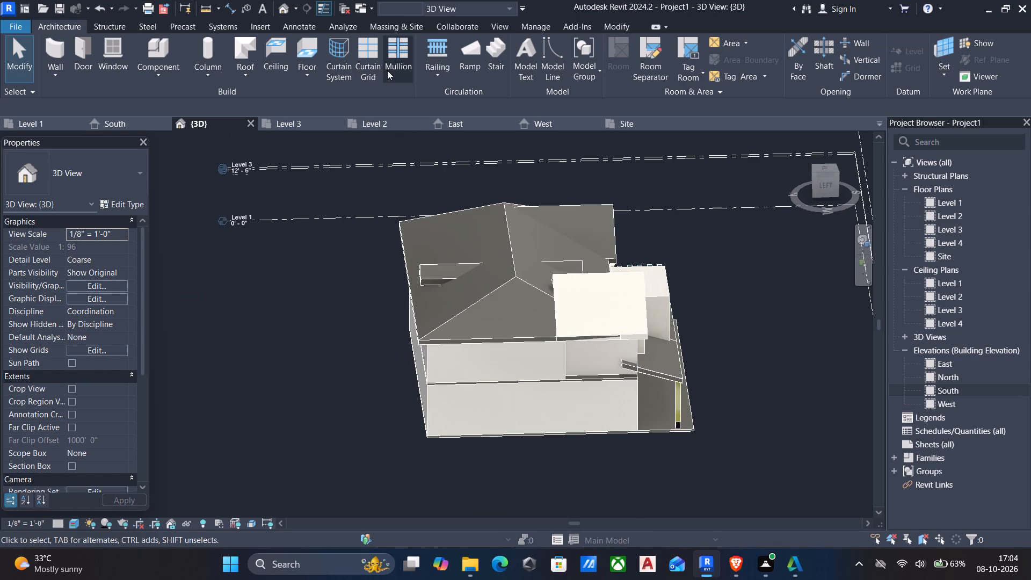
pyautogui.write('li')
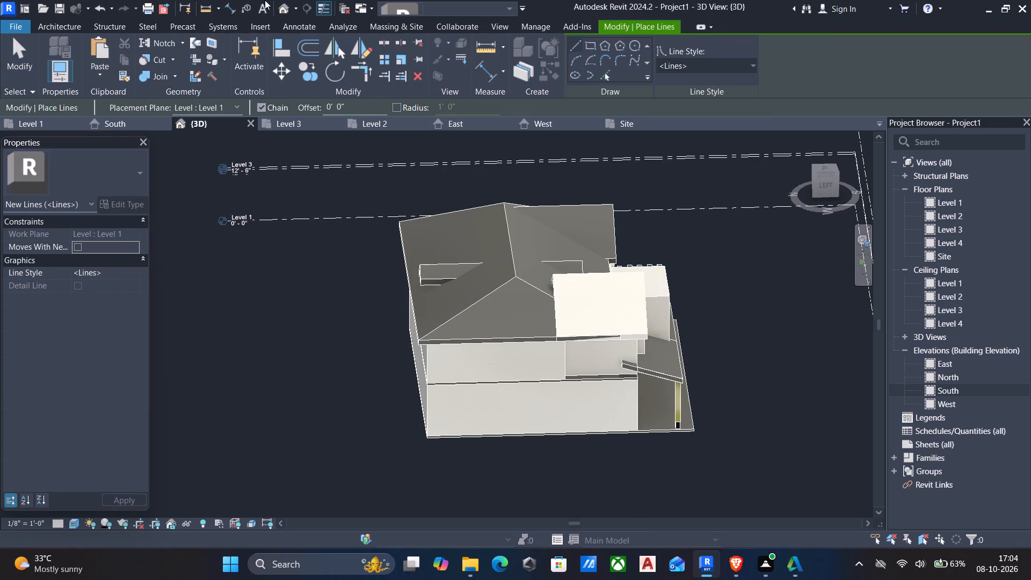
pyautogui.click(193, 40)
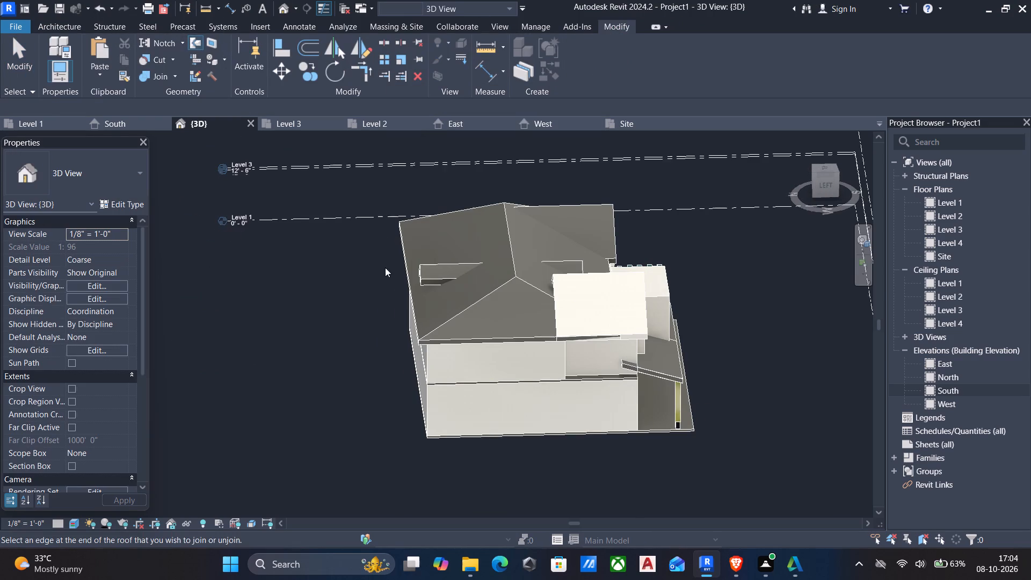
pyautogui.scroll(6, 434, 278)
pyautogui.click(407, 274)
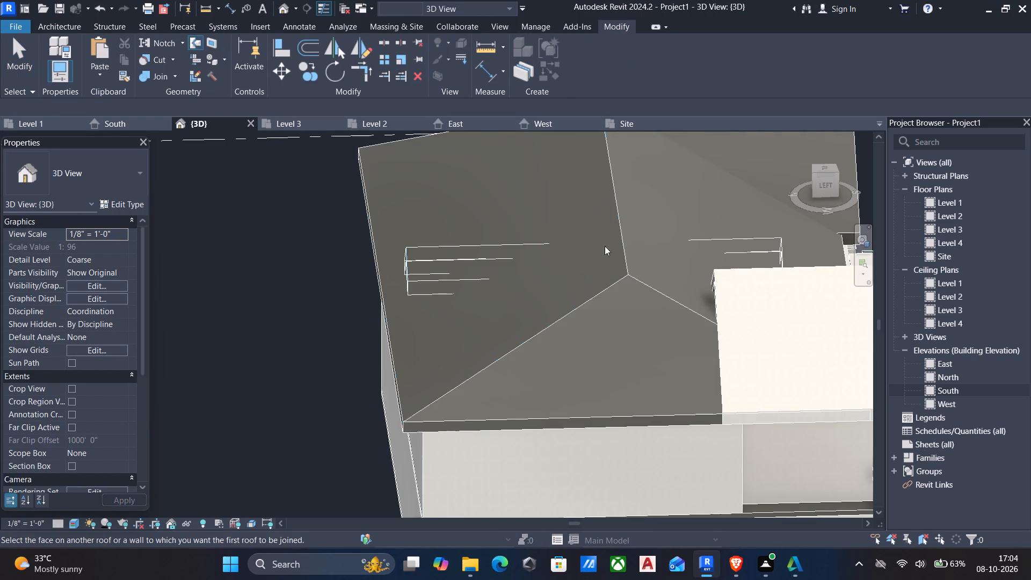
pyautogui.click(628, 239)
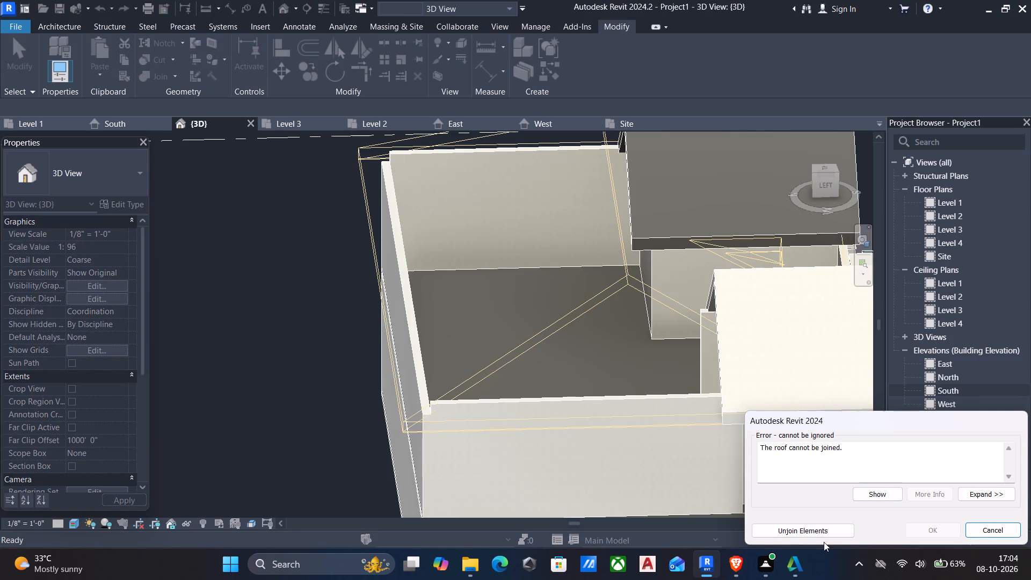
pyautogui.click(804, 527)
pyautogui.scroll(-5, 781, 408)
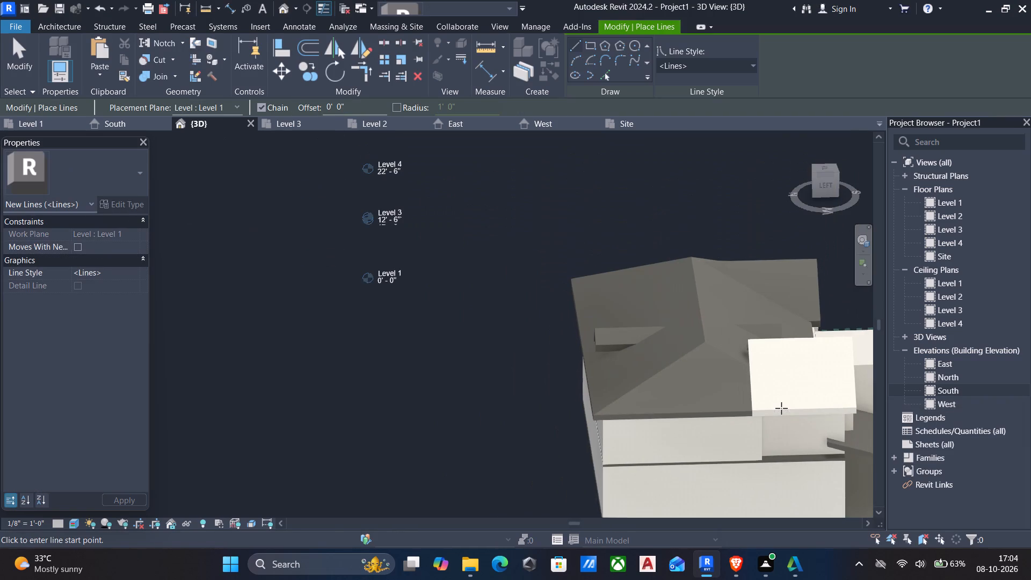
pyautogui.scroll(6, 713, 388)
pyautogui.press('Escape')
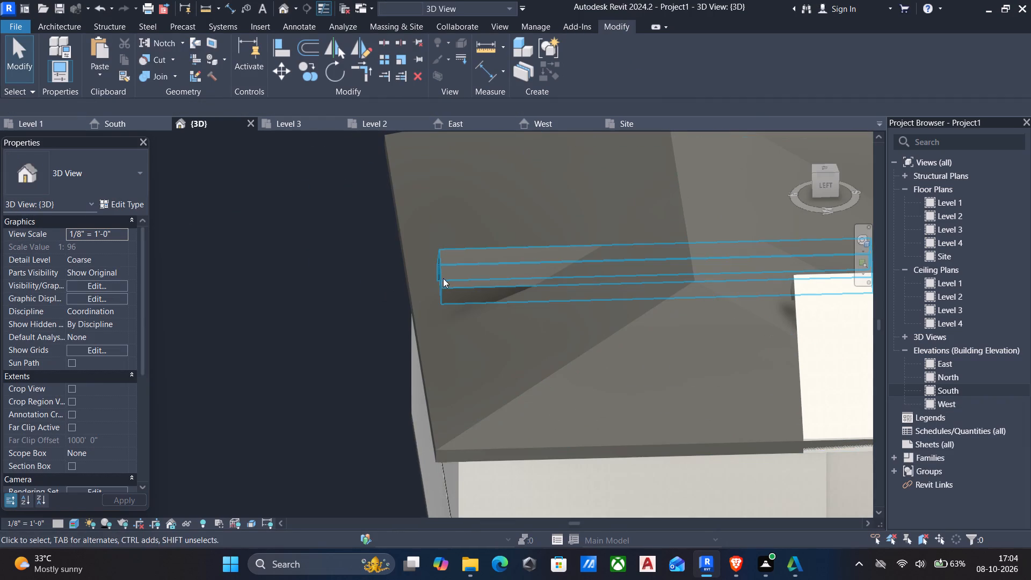
# Shorten the small extruded roof by pulling its far end forward, past the hip roof's ridge to the front slope.
pyautogui.click(440, 277)
pyautogui.moveTo(429, 284); pyautogui.dragTo(679, 257)
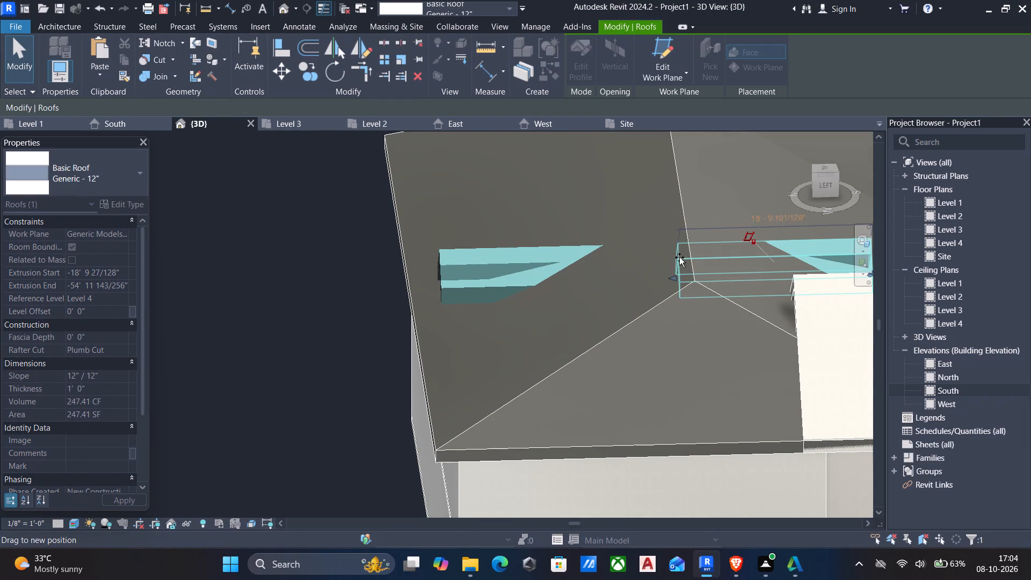
pyautogui.moveTo(679, 257); pyautogui.dragTo(698, 256)
pyautogui.press('Escape')
# Examine from the front how the small gable roof sits on the main hip roof's slope.
pyautogui.scroll(-2, 705, 290)
pyautogui.middleClick(702, 293)
pyautogui.moveTo(695, 294); pyautogui.dragTo(683, 299, button='middle')
pyautogui.keyDown('shift'); pyautogui.moveTo(681, 299); pyautogui.dragTo(670, 303, button='middle'); pyautogui.keyUp('shift')
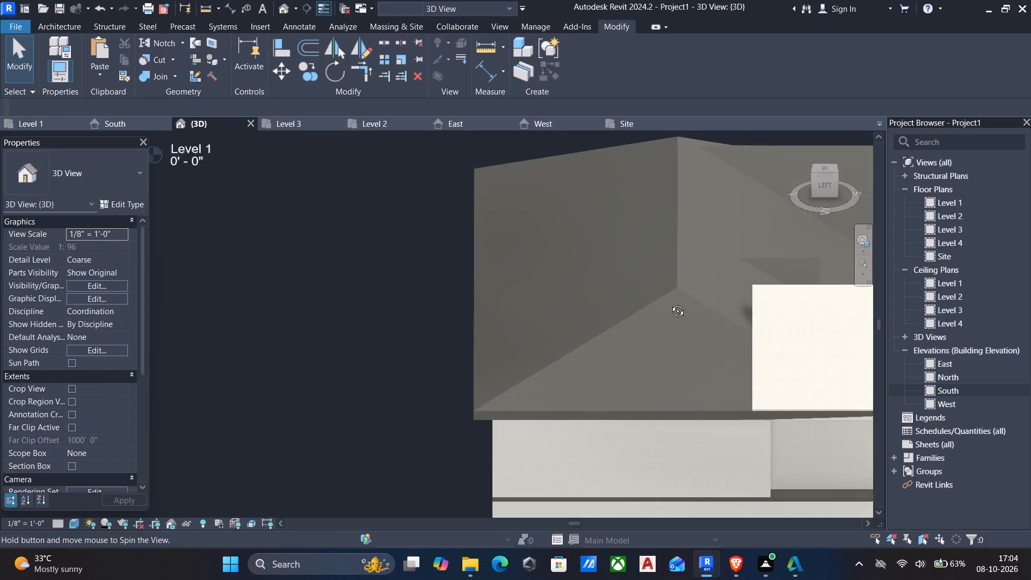
pyautogui.keyDown('shift'); pyautogui.moveTo(670, 303); pyautogui.dragTo(473, 189, button='middle'); pyautogui.keyUp('shift')
pyautogui.keyDown('shift'); pyautogui.moveTo(474, 189); pyautogui.dragTo(479, 190, button='middle'); pyautogui.keyUp('shift')
pyautogui.scroll(1, 532, 223)
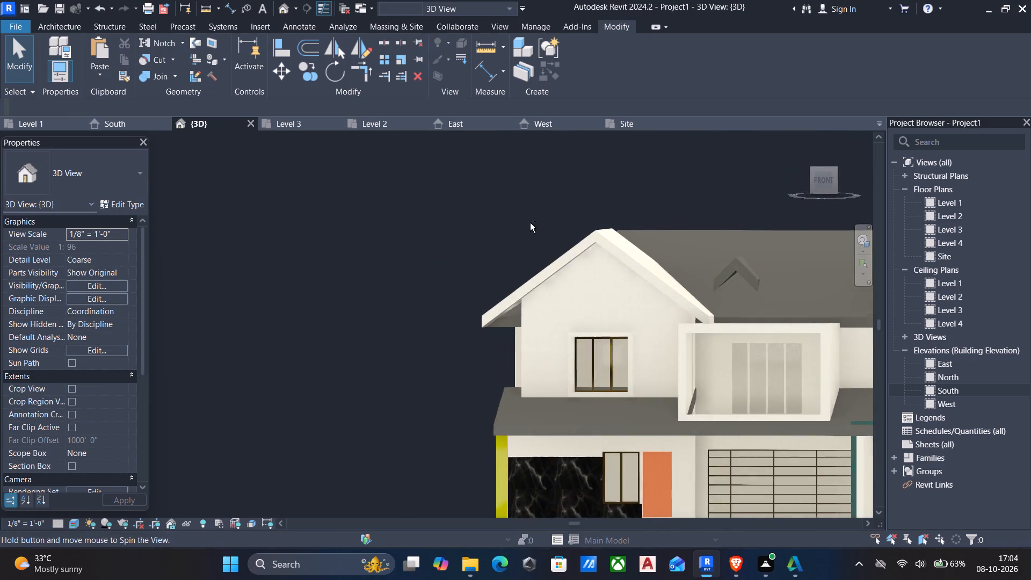
pyautogui.scroll(5, 530, 223)
pyautogui.scroll(-6, 643, 294)
pyautogui.moveTo(625, 297); pyautogui.dragTo(432, 266, button='middle')
pyautogui.scroll(2, 445, 268)
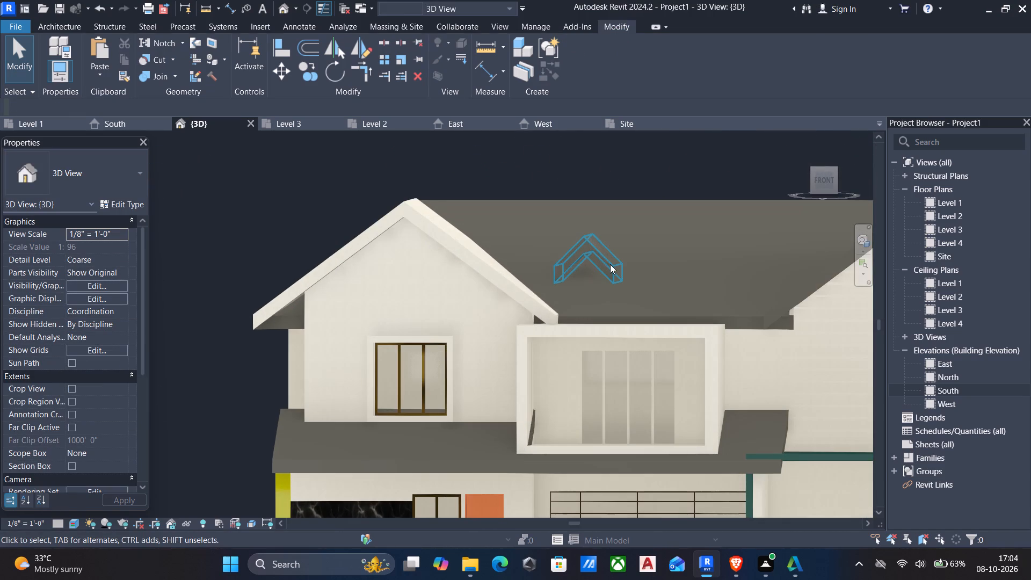
# Open the Site floor plan and set its visual style to Wireframe.
pyautogui.click(948, 255)
pyautogui.doubleClick(948, 255)
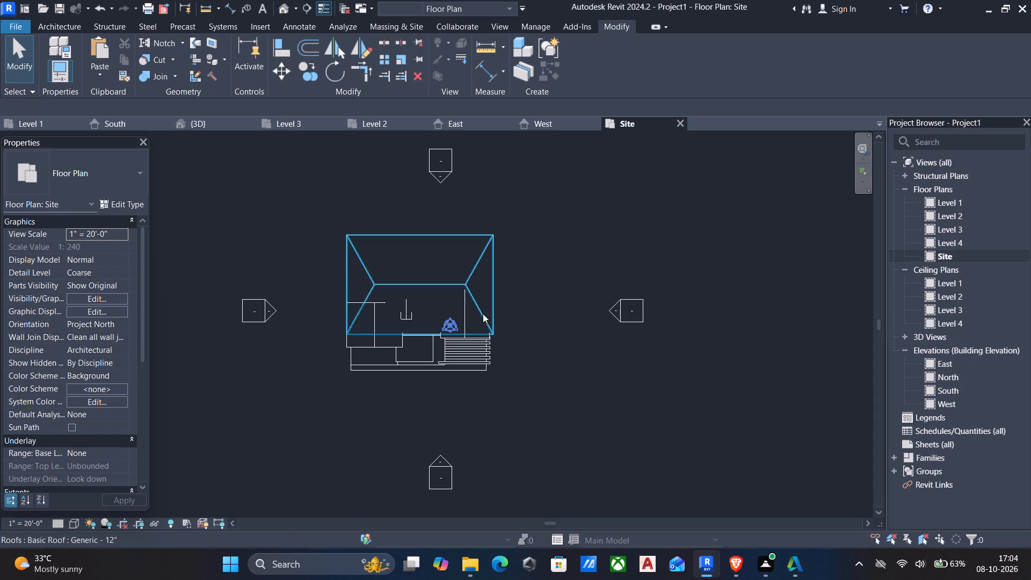
pyautogui.scroll(6, 392, 316)
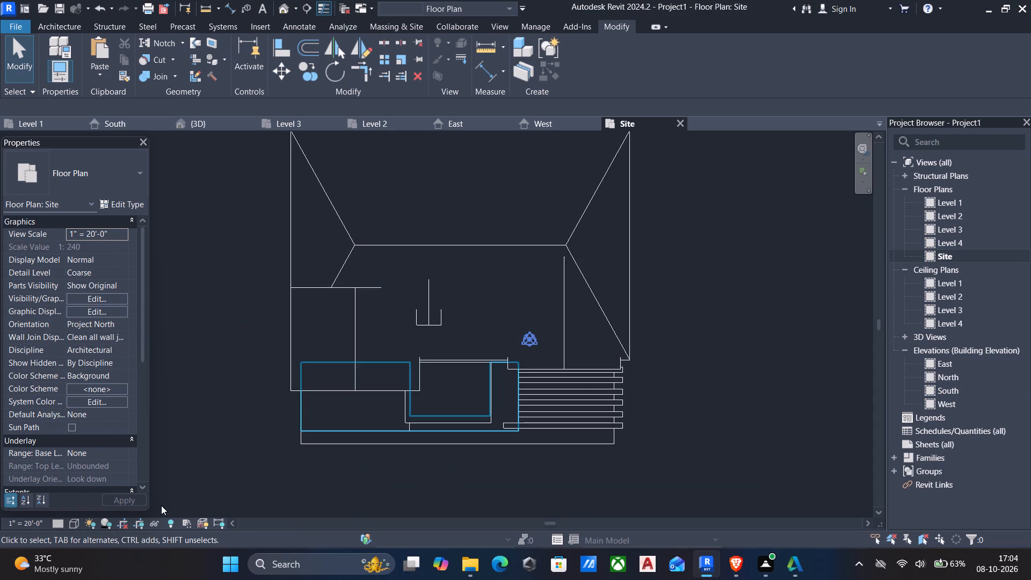
pyautogui.click(69, 520)
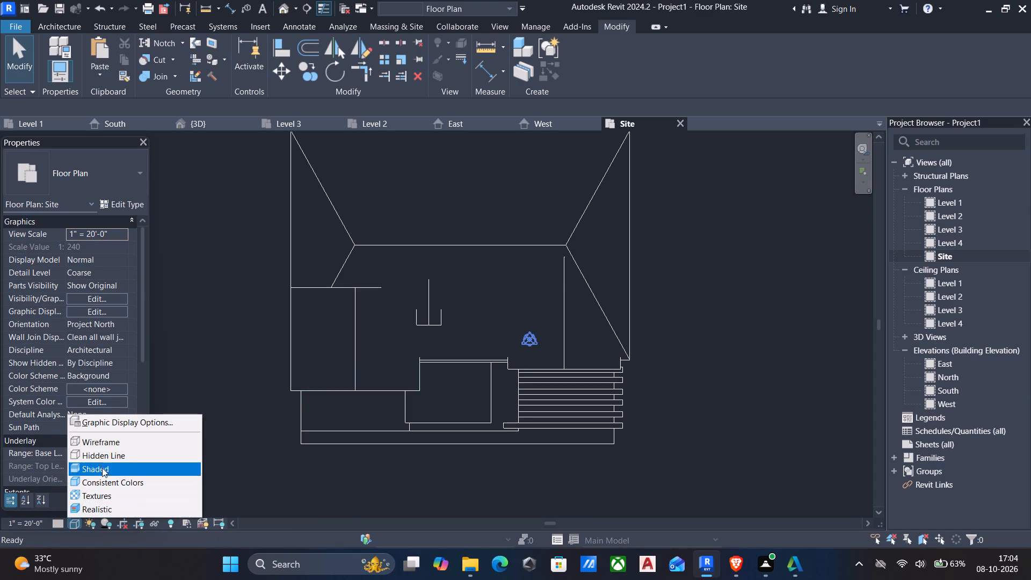
pyautogui.click(96, 444)
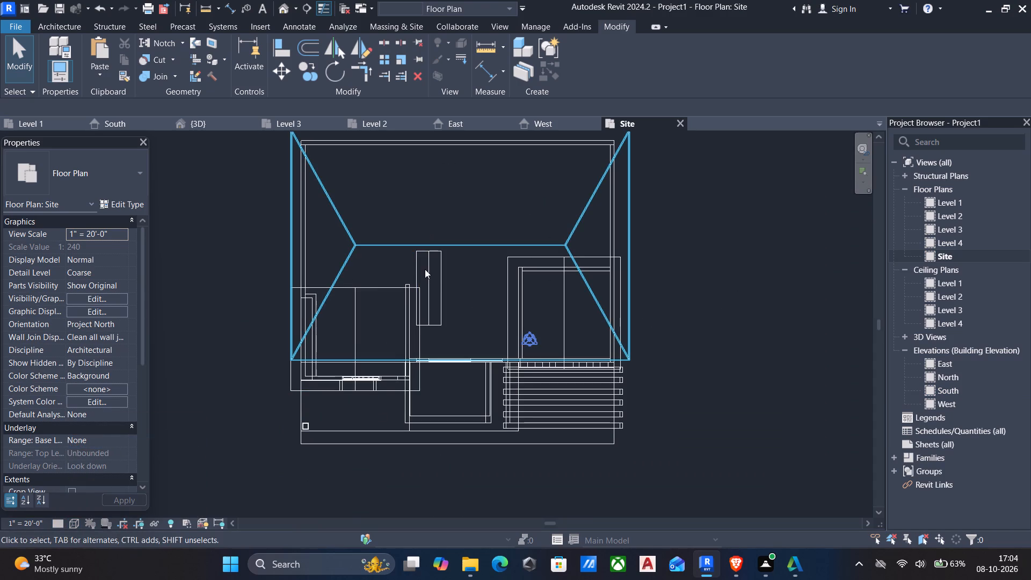
# Draw a rectangle of 4.5" walls about 3' 6" wide within the small roof's outline, and return to the 3D view.
pyautogui.scroll(4, 438, 274)
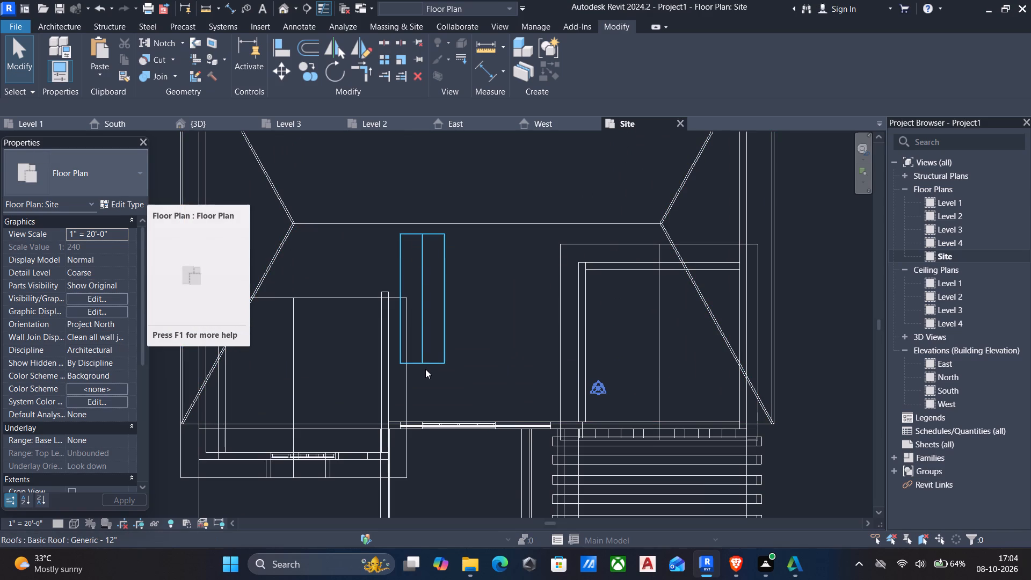
pyautogui.write('wa')
pyautogui.click(92, 182)
pyautogui.scroll(6, 114, 300)
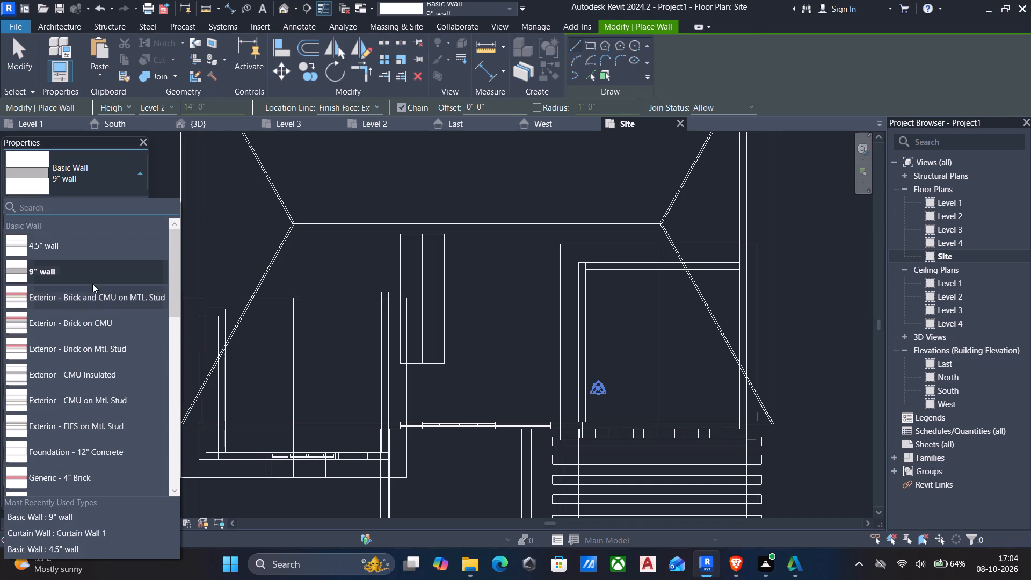
pyautogui.click(53, 246)
pyautogui.scroll(5, 413, 329)
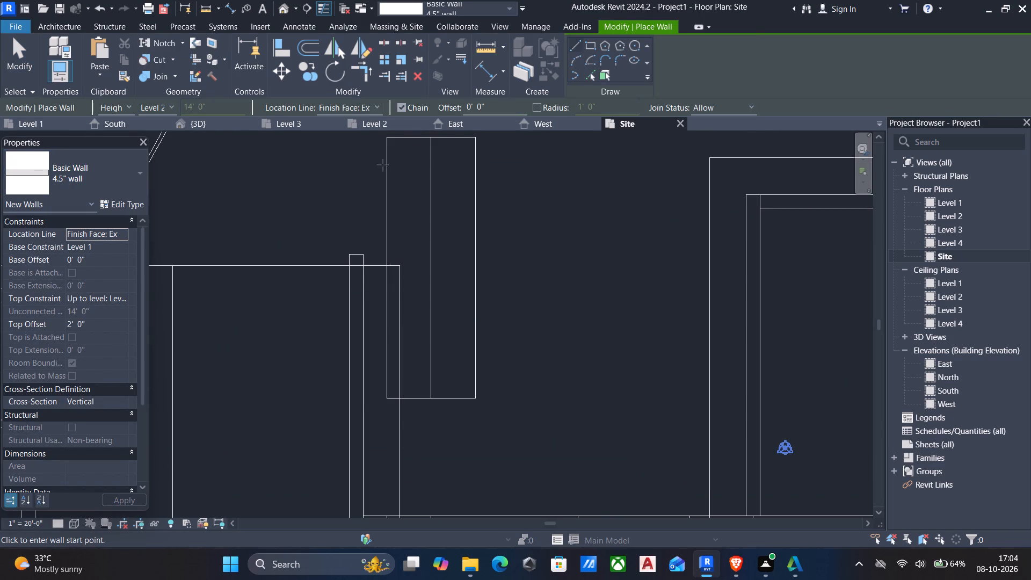
pyautogui.click(586, 42)
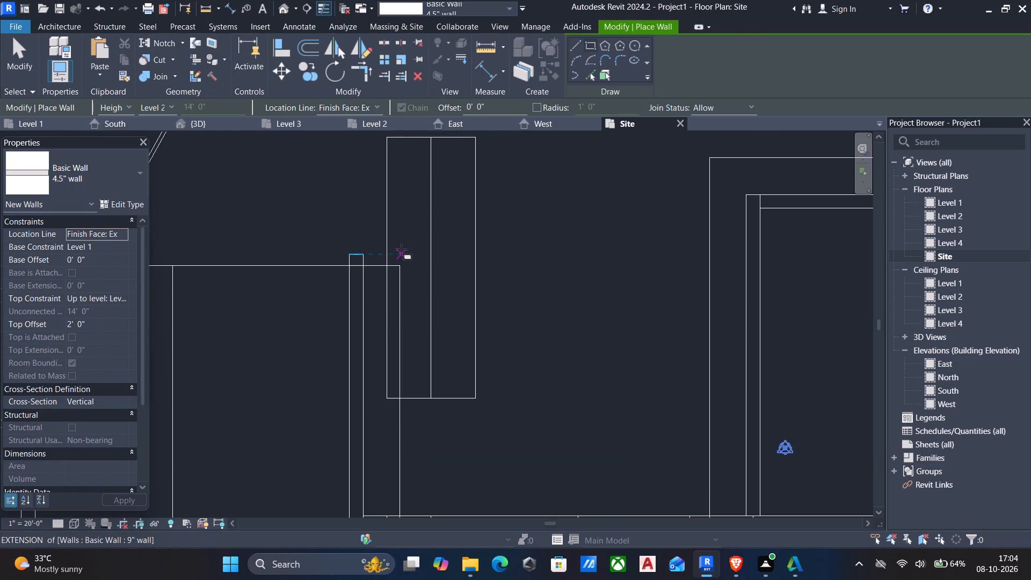
pyautogui.click(395, 251)
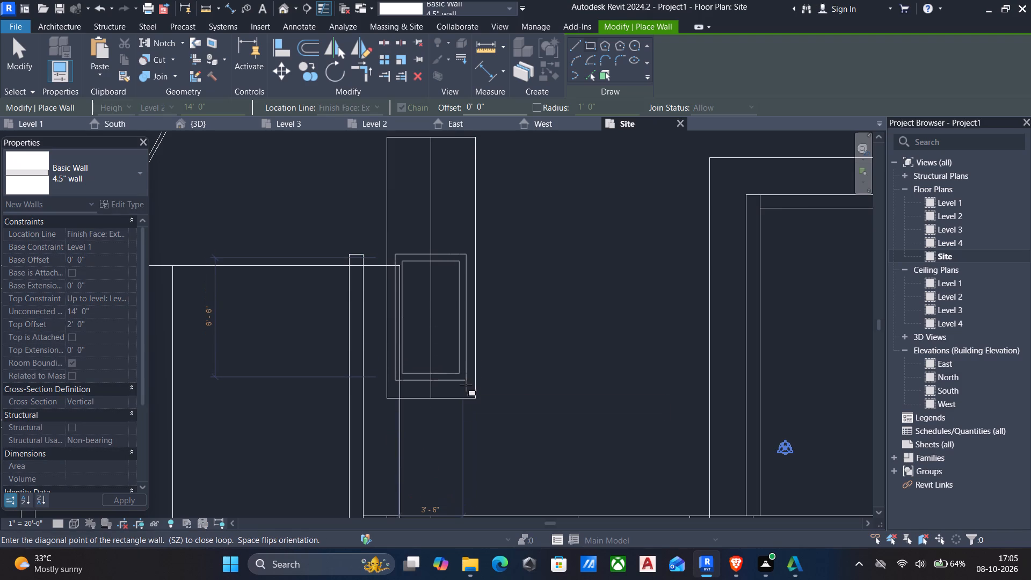
pyautogui.click(465, 390)
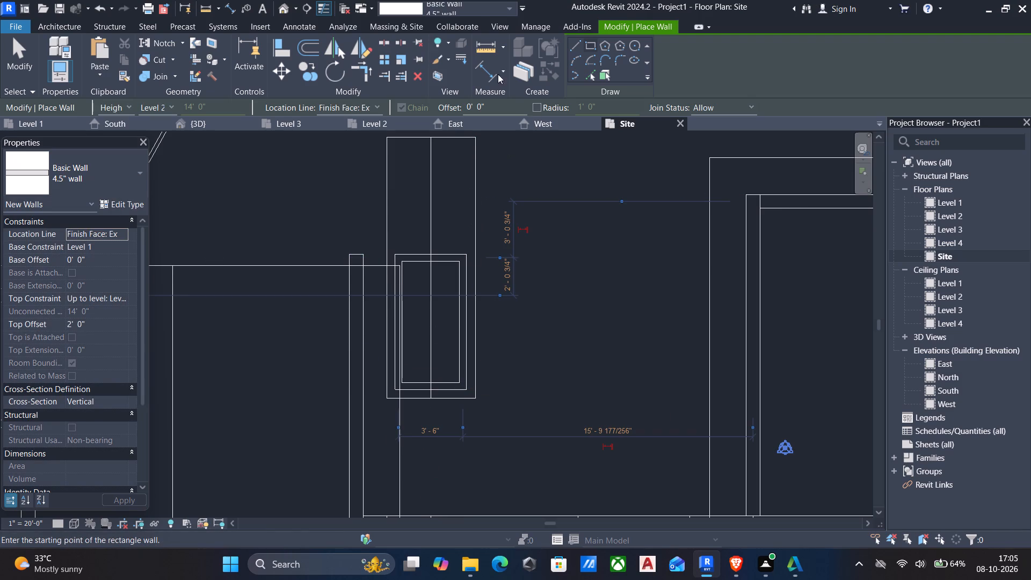
pyautogui.press('Escape')
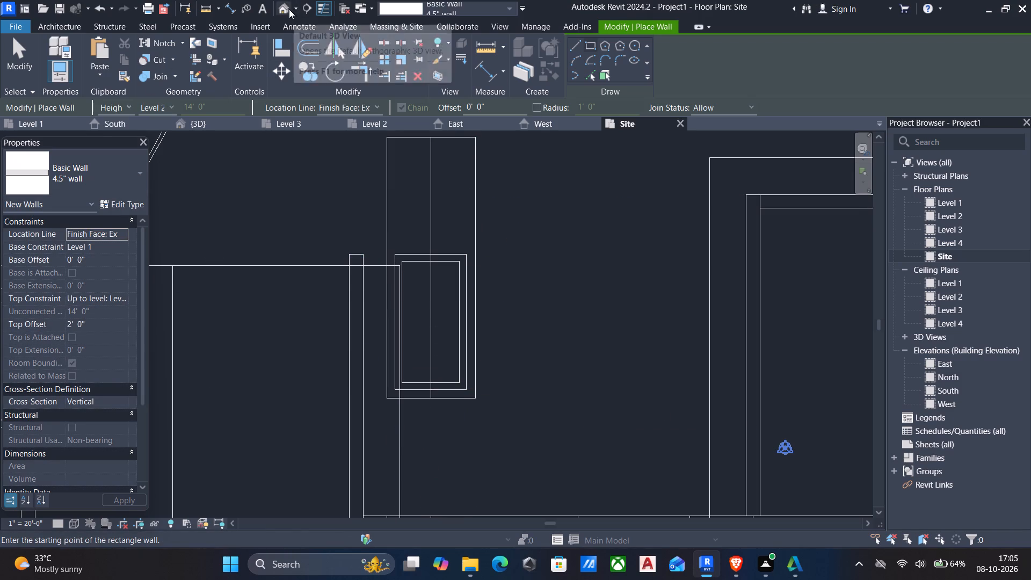
pyautogui.click(283, 6)
pyautogui.scroll(-4, 461, 363)
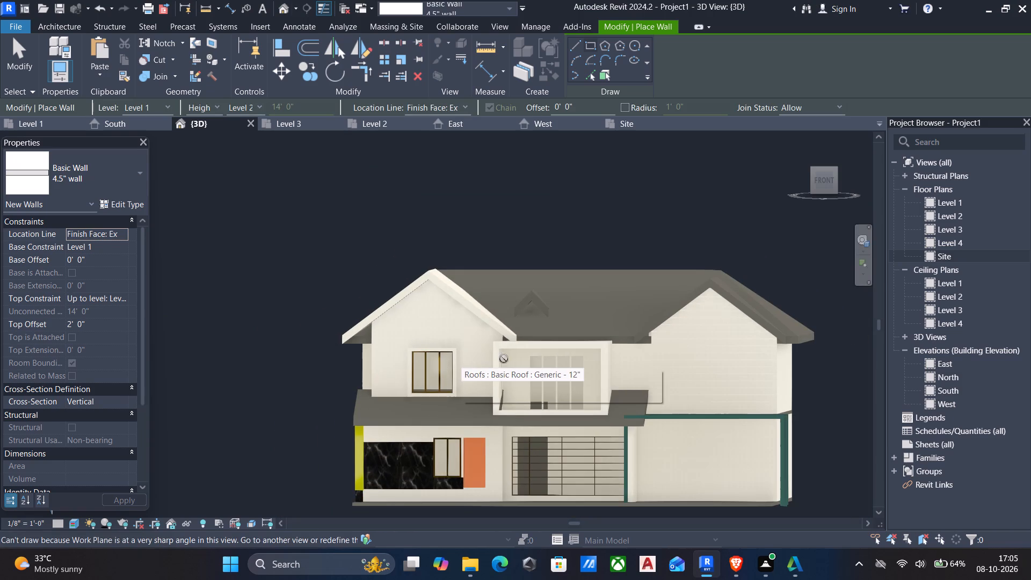
pyautogui.scroll(-2, 491, 355)
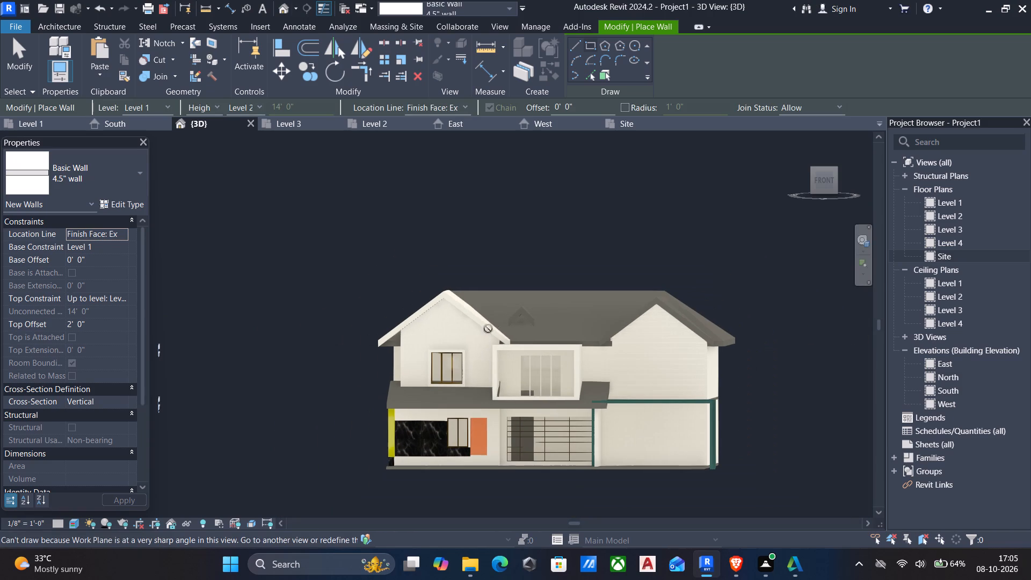
pyautogui.press('Escape')
# Select all the 4.5" walls and attach their tops to the small gable roof.
pyautogui.scroll(-1, 498, 324)
pyautogui.keyDown('shift'); pyautogui.scroll(-1, 452, 299); pyautogui.keyUp('shift')
pyautogui.keyDown('shift'); pyautogui.moveTo(462, 358); pyautogui.dragTo(460, 291, button='middle'); pyautogui.keyUp('shift')
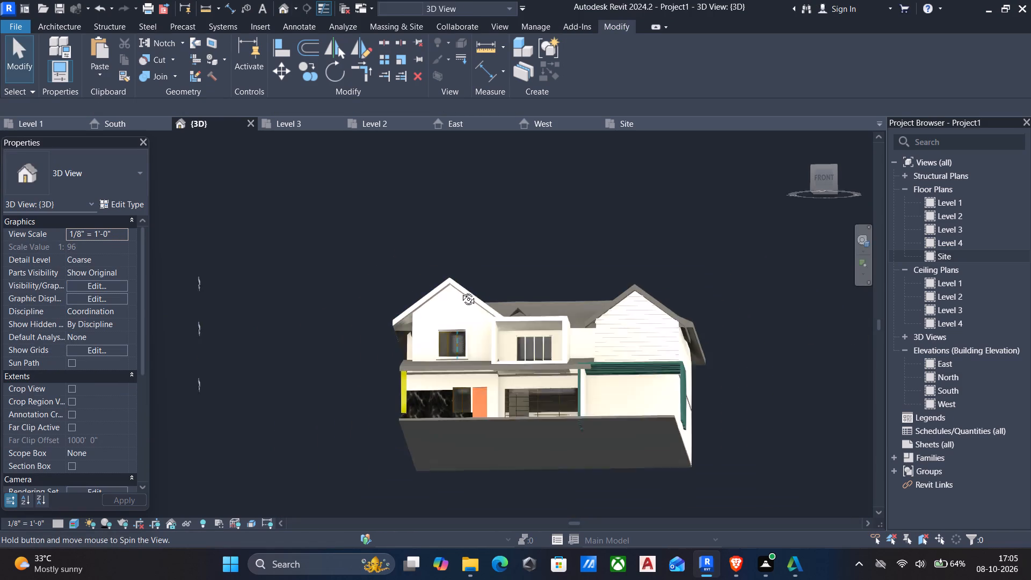
pyautogui.keyDown('shift'); pyautogui.moveTo(460, 291); pyautogui.dragTo(446, 350, button='middle'); pyautogui.keyUp('shift')
pyautogui.scroll(4, 521, 451)
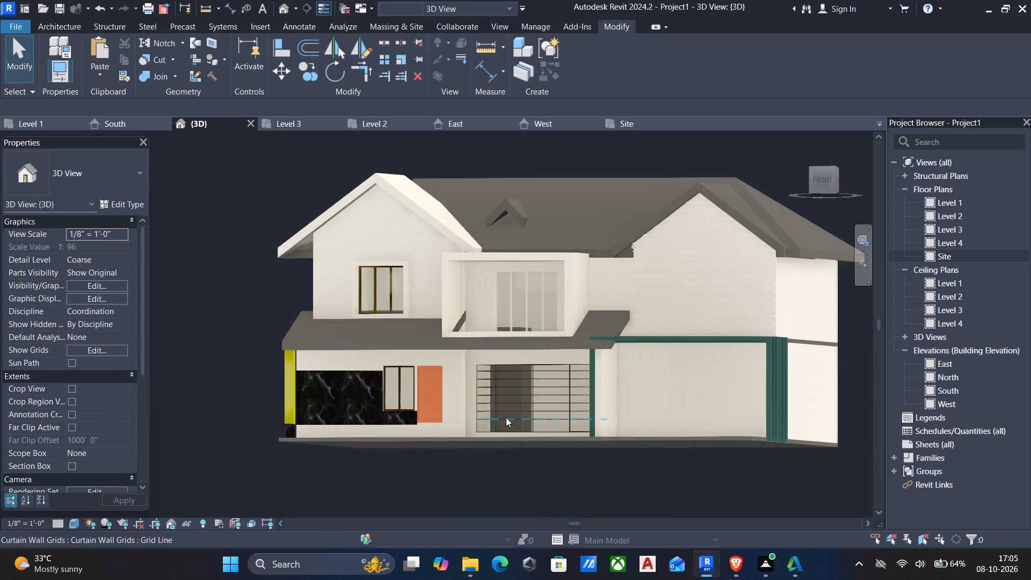
pyautogui.keyDown('shift'); pyautogui.scroll(-2, 464, 368); pyautogui.keyUp('shift')
pyautogui.keyDown('shift'); pyautogui.moveTo(464, 368); pyautogui.dragTo(445, 404, button='middle'); pyautogui.keyUp('shift')
pyautogui.scroll(3, 469, 382)
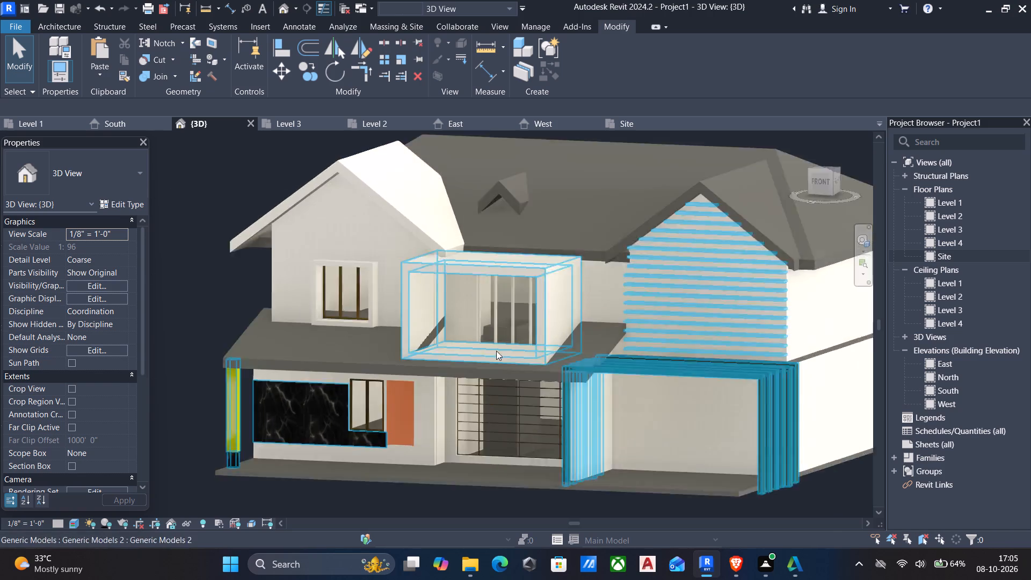
pyautogui.scroll(2, 496, 351)
pyautogui.click(511, 313)
pyautogui.write('sa')
pyautogui.scroll(-4, 505, 179)
pyautogui.moveTo(506, 215); pyautogui.dragTo(524, 308, button='middle')
pyautogui.scroll(1, 525, 308)
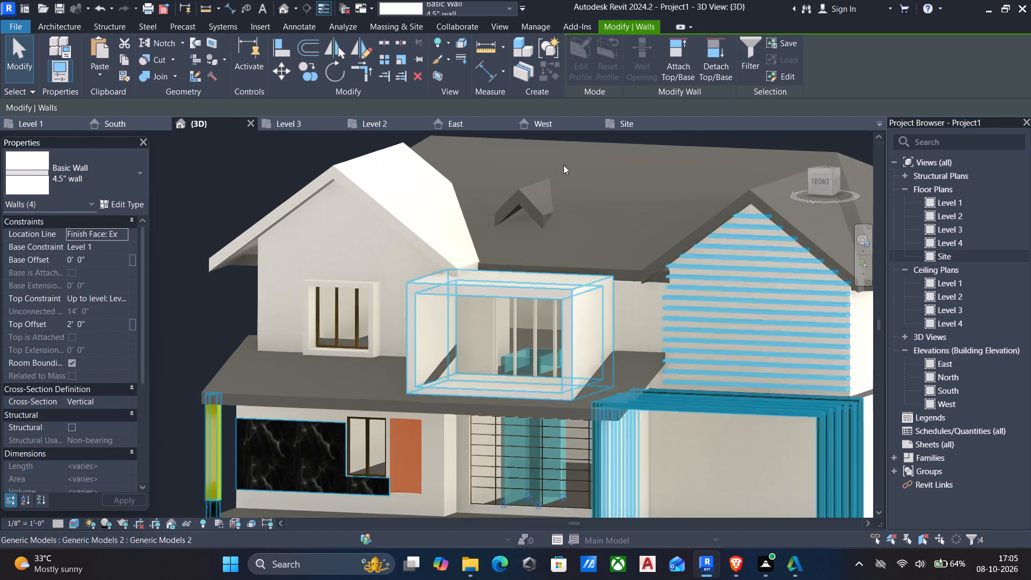
pyautogui.click(673, 67)
pyautogui.click(514, 192)
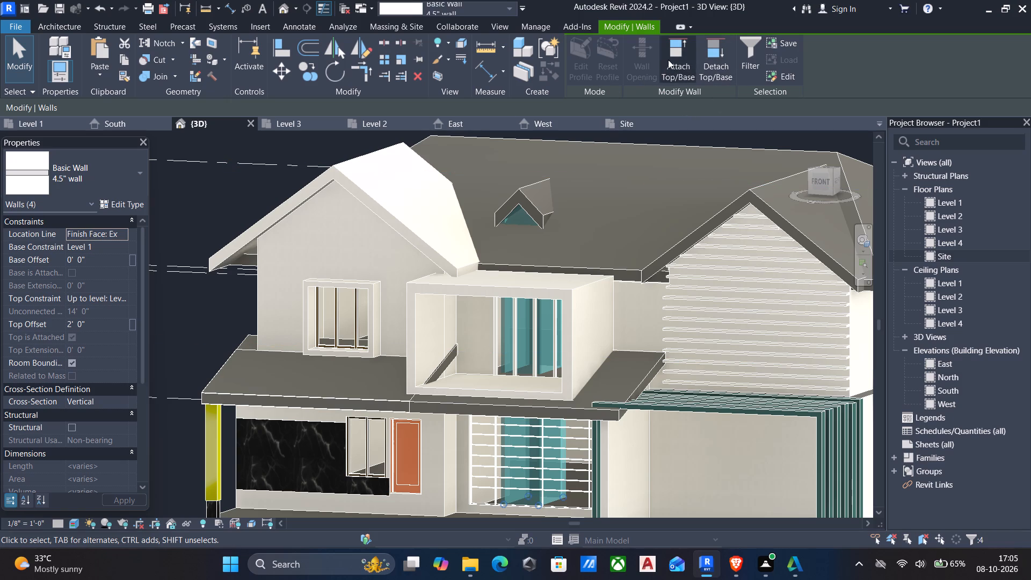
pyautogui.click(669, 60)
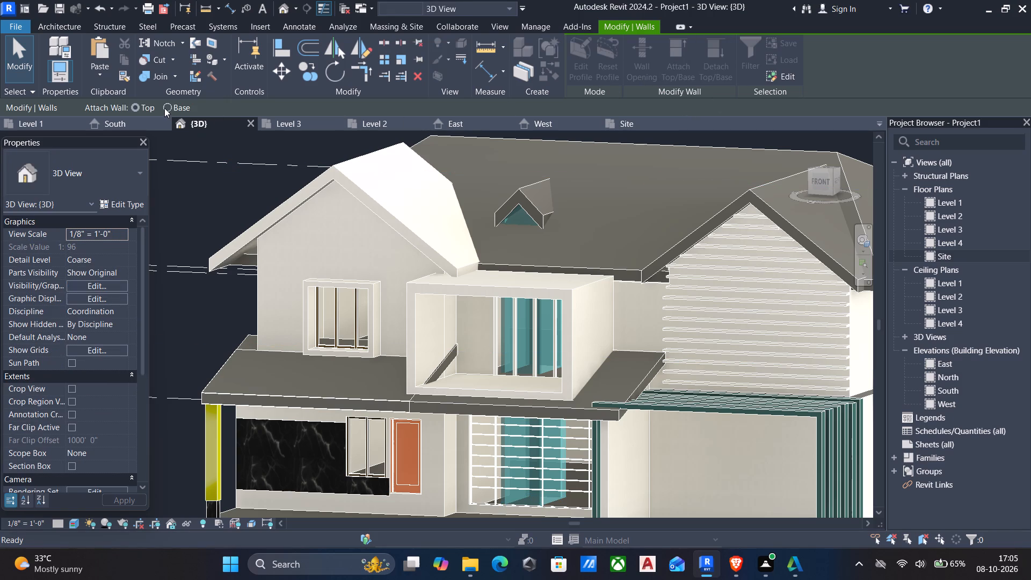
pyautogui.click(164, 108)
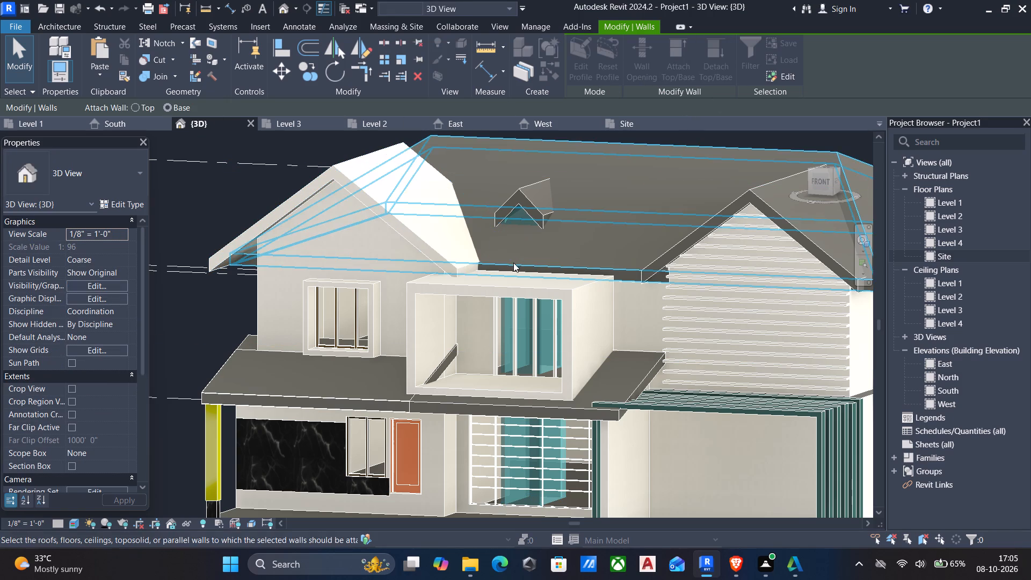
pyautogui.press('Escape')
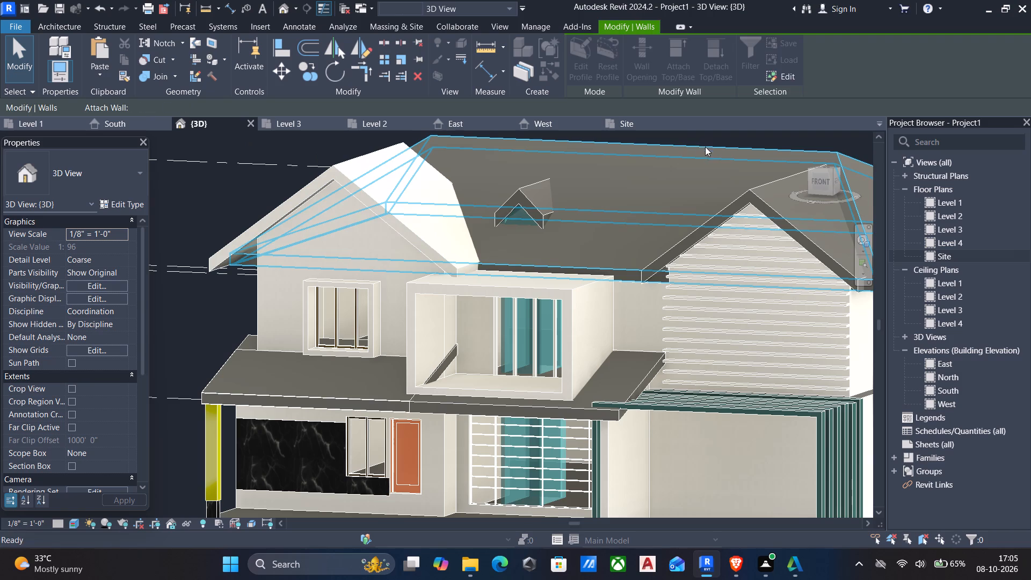
# Attach the bases of all the 4.5" walls to the main hip roof, choosing to unjoin the conflicting elements.
pyautogui.click(524, 214)
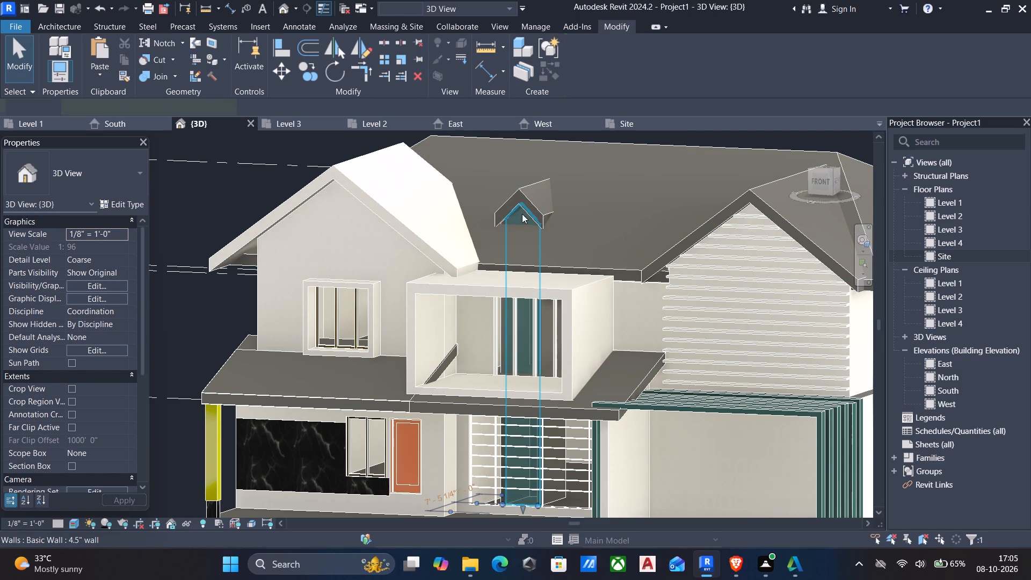
pyautogui.press('s')
pyautogui.press('a')
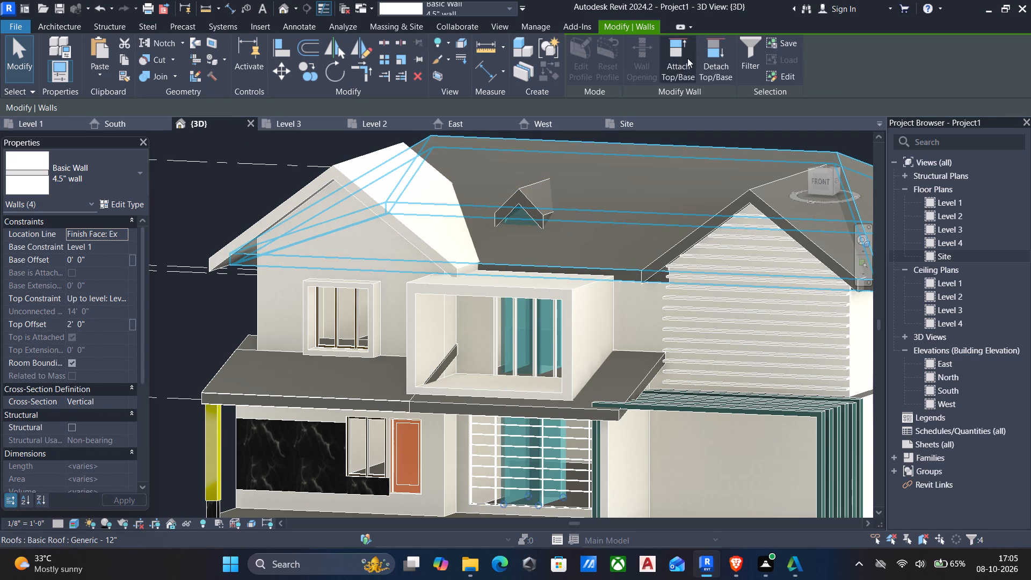
pyautogui.click(678, 69)
pyautogui.click(164, 105)
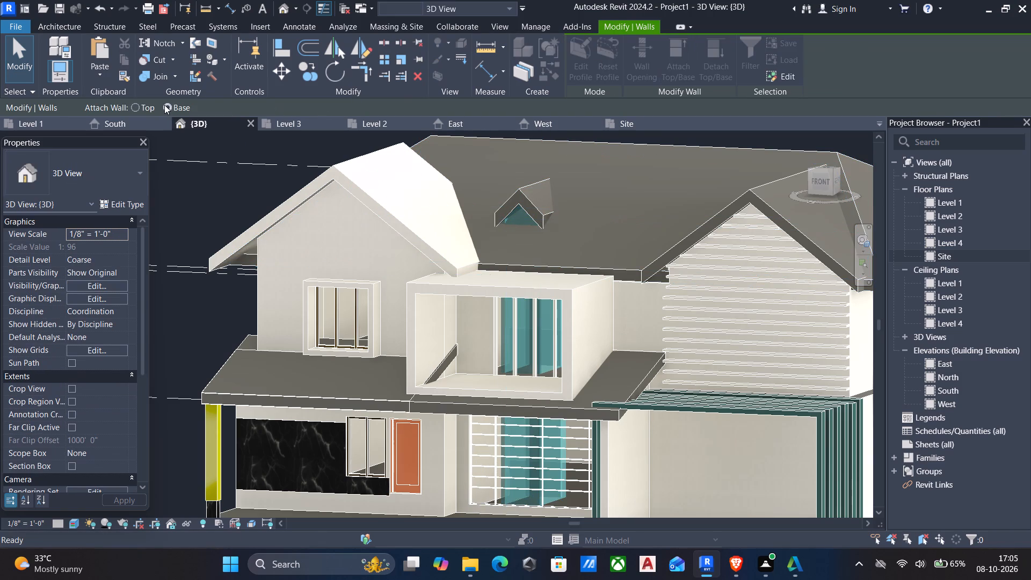
pyautogui.click(519, 263)
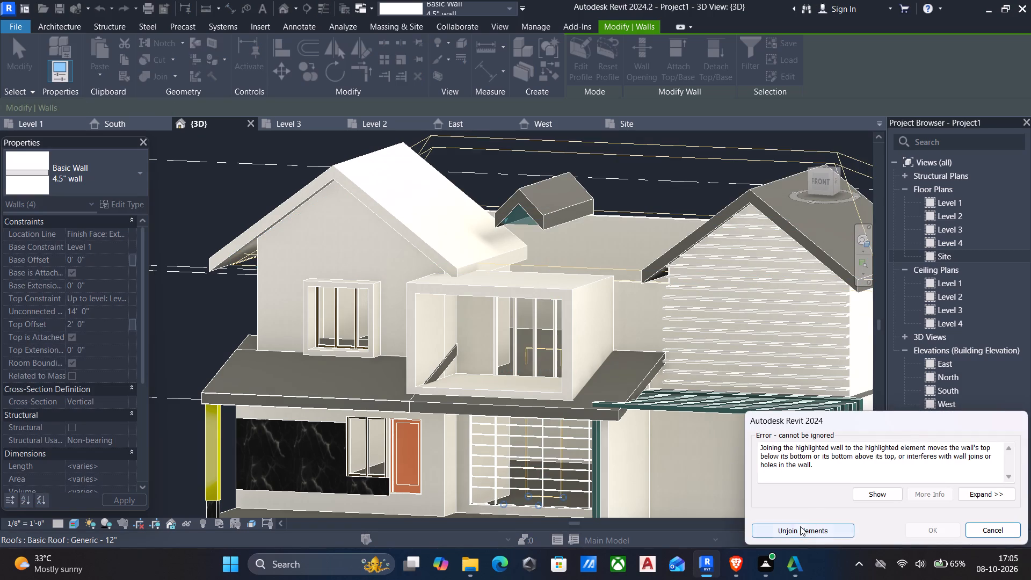
pyautogui.click(797, 527)
pyautogui.press('Escape')
# Delete the 4.5" wall that still runs full height from Level 1 behind the ground-floor curtain wall.
pyautogui.scroll(-3, 556, 414)
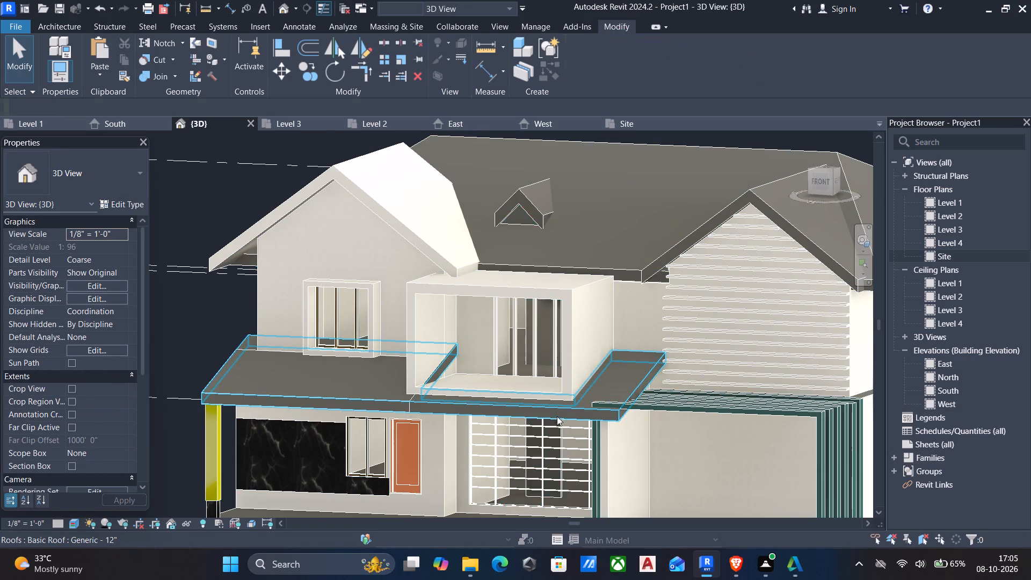
pyautogui.scroll(-2, 557, 416)
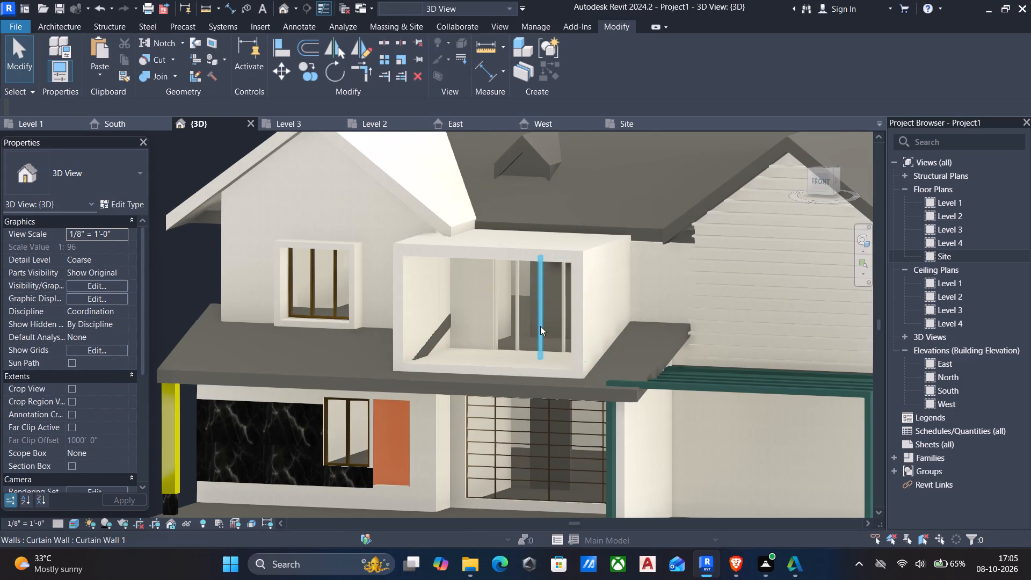
pyautogui.scroll(5, 565, 416)
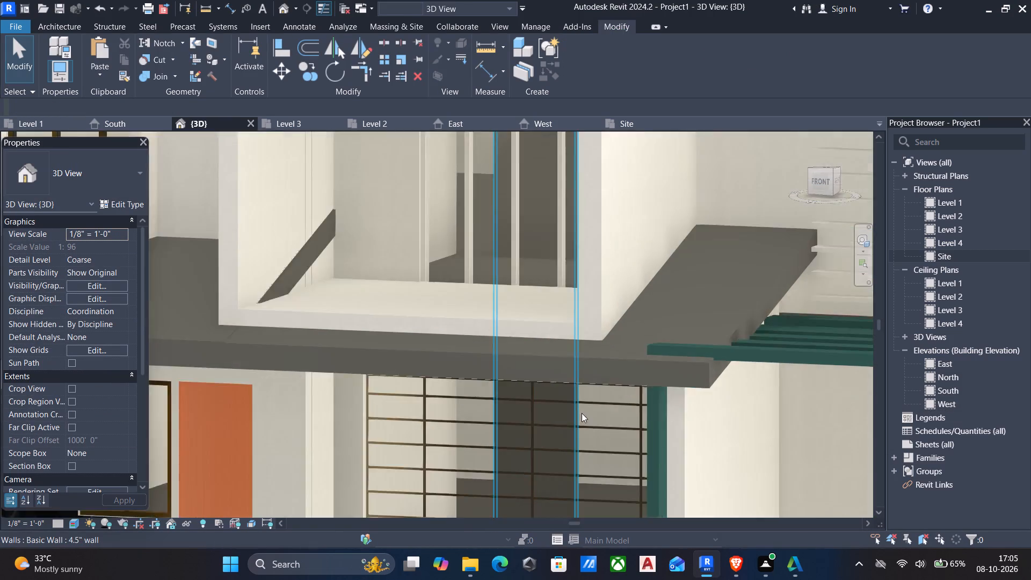
pyautogui.scroll(6, 582, 413)
pyautogui.click(565, 410)
pyautogui.scroll(-12, 565, 410)
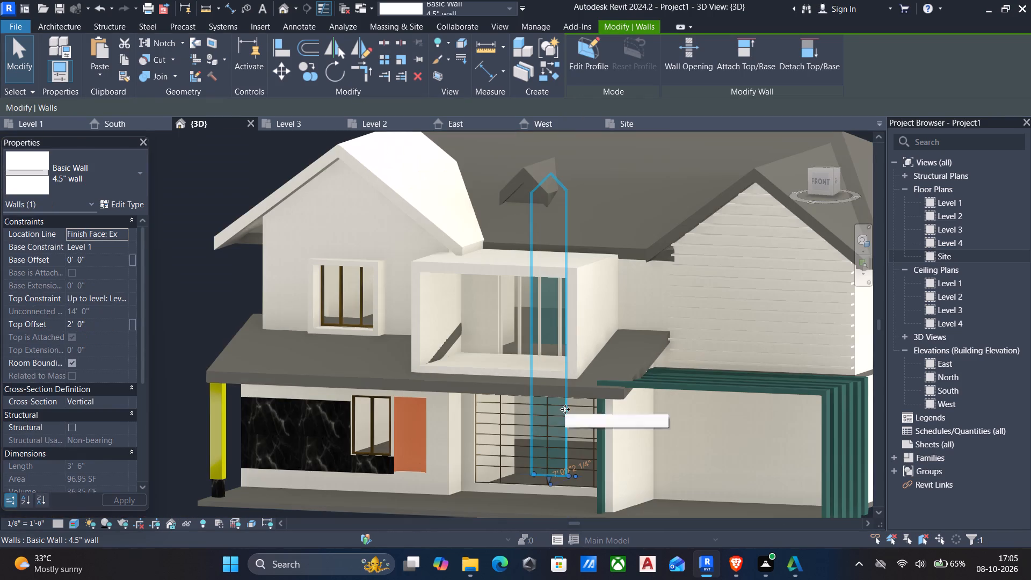
pyautogui.press('Delete')
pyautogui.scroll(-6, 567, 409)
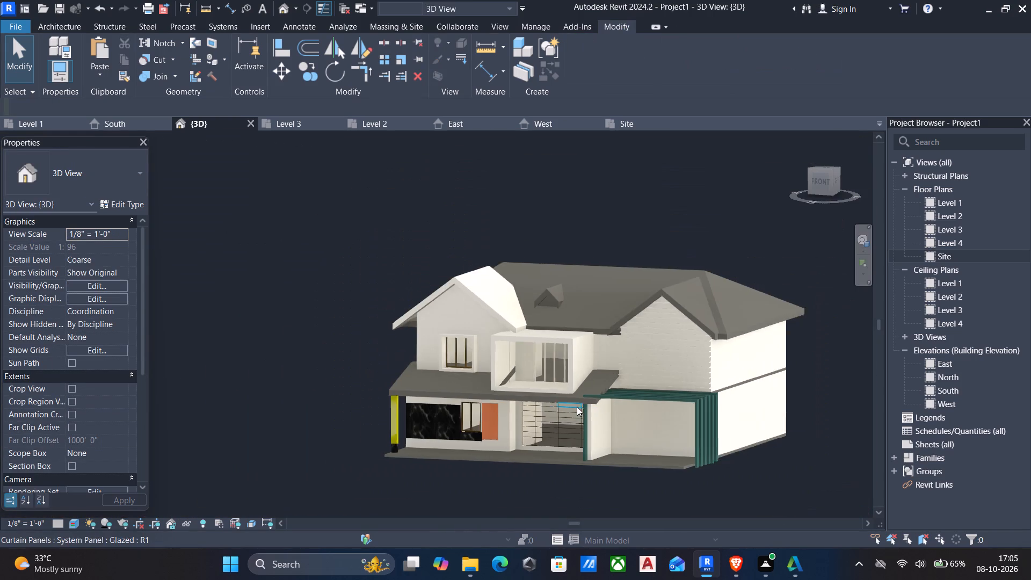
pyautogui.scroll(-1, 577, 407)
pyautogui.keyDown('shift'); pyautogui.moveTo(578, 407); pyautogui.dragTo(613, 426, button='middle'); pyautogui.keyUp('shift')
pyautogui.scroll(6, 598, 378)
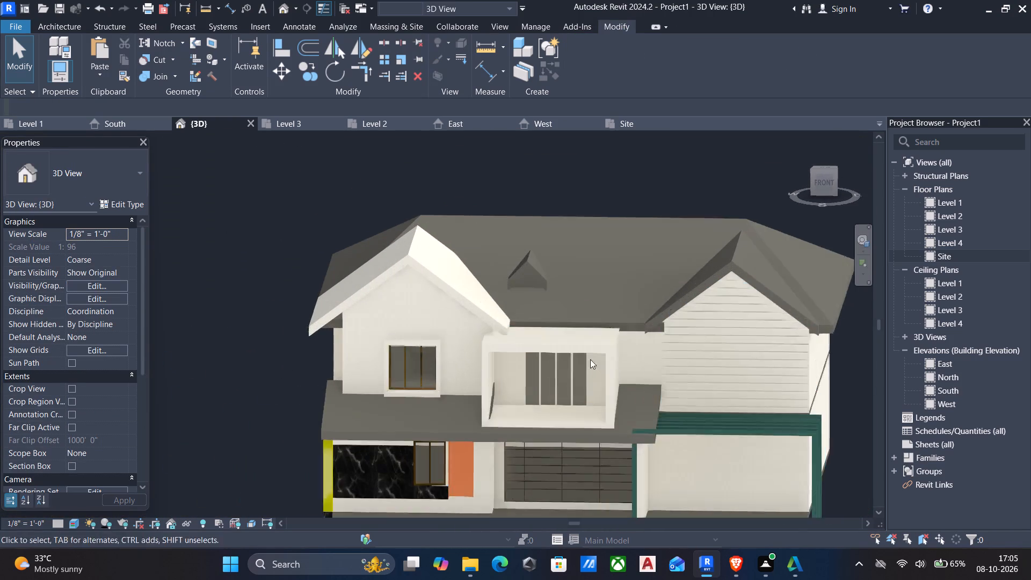
# Duplicate the Generic - 12" type of the small dormer gable roof, accepting the suggested name.
pyautogui.scroll(1, 590, 359)
pyautogui.scroll(6, 476, 230)
pyautogui.scroll(6, 544, 244)
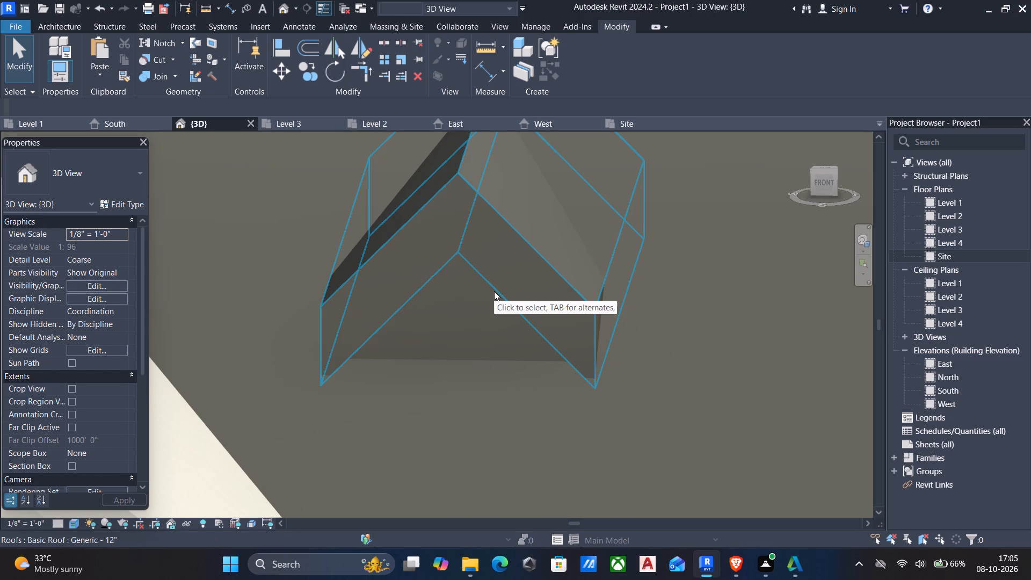
pyautogui.scroll(4, 485, 291)
pyautogui.click(390, 263)
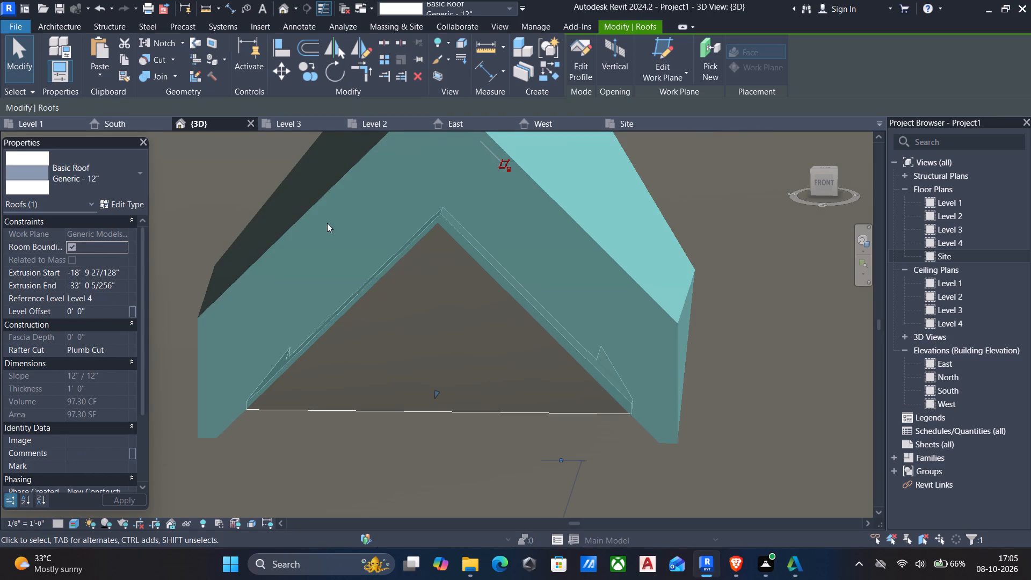
pyautogui.click(125, 205)
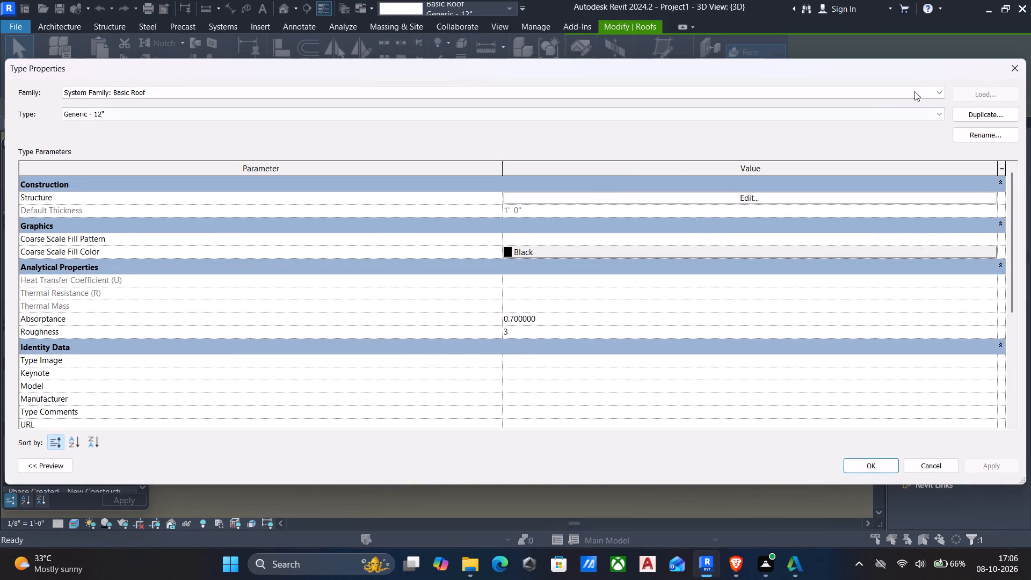
pyautogui.click(985, 112)
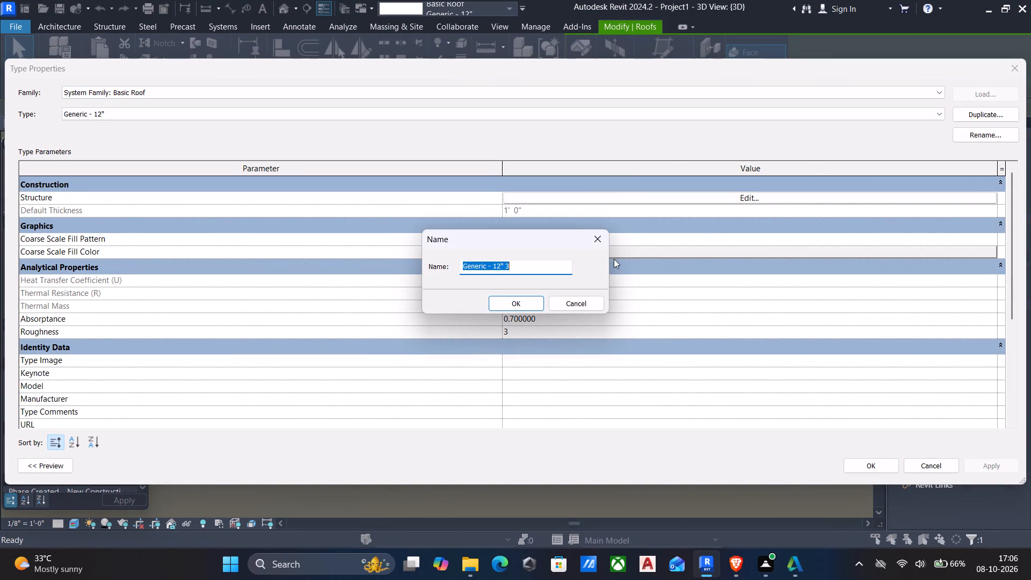
pyautogui.click(525, 301)
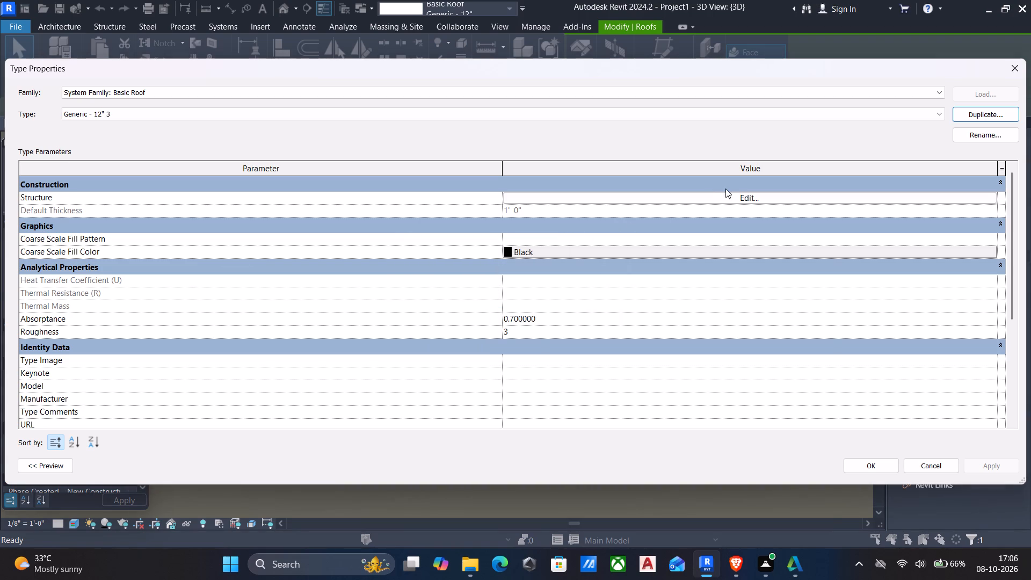
# Set the structure layer thickness of the small gable roof's new type to 4" and apply it.
pyautogui.click(743, 197)
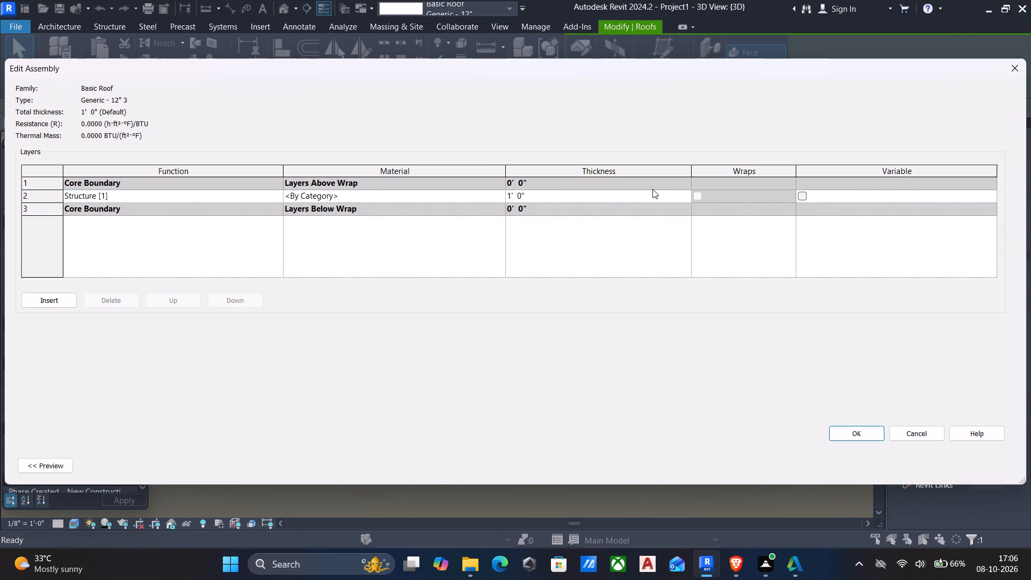
pyautogui.click(647, 194)
pyautogui.write('4"')
pyautogui.press('Return')
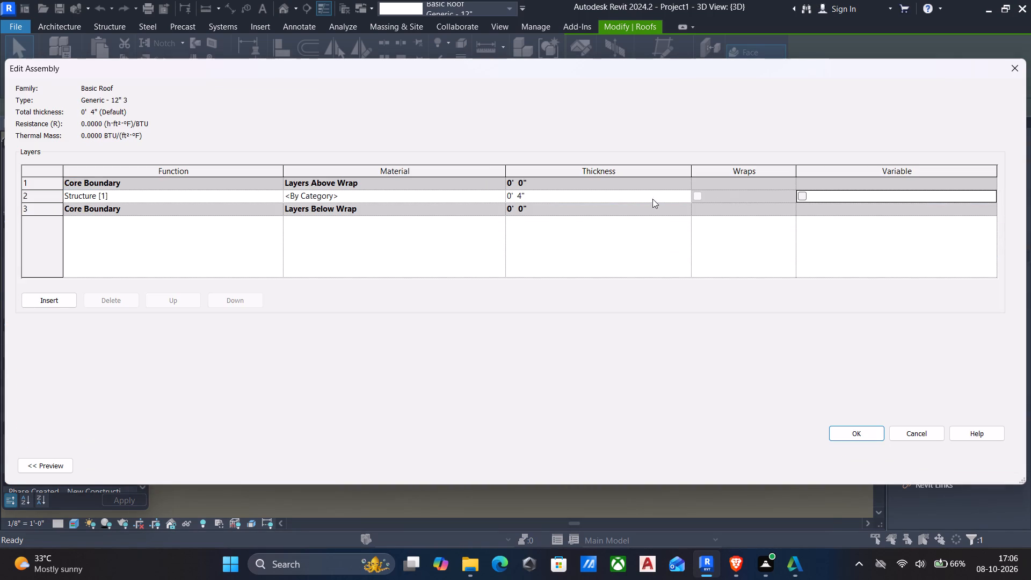
pyautogui.click(858, 428)
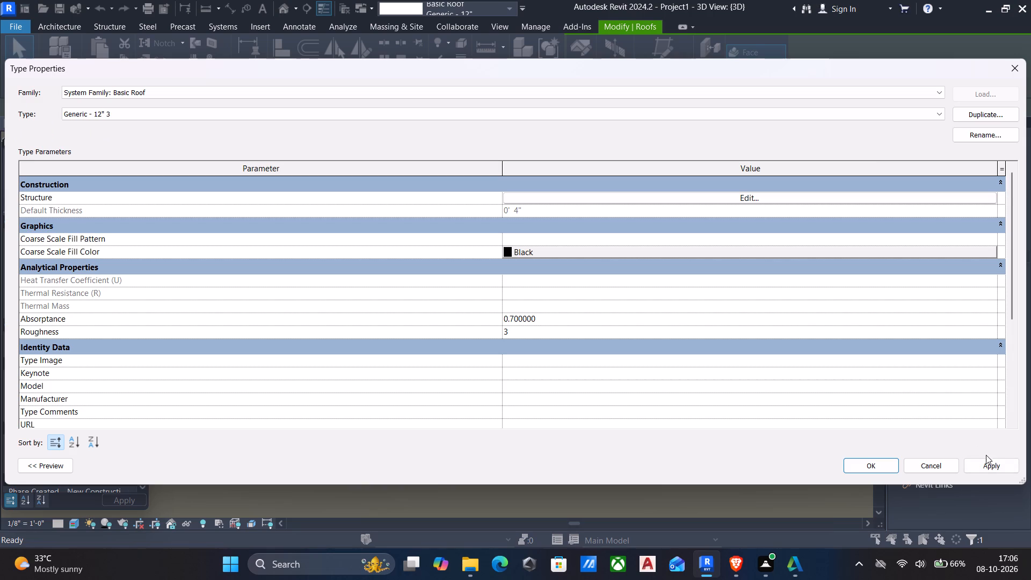
pyautogui.click(987, 467)
pyautogui.click(873, 460)
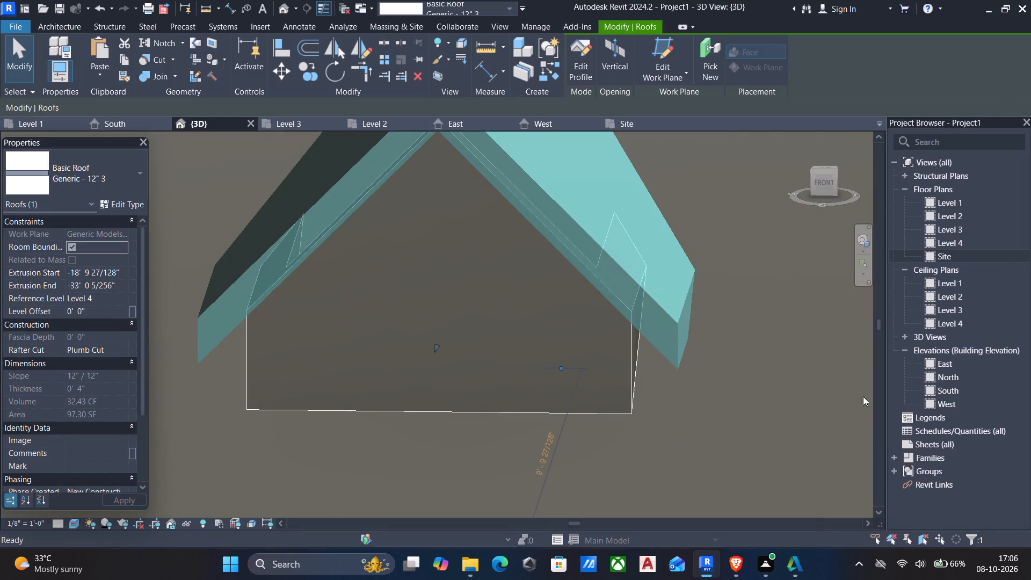
pyautogui.press('Escape')
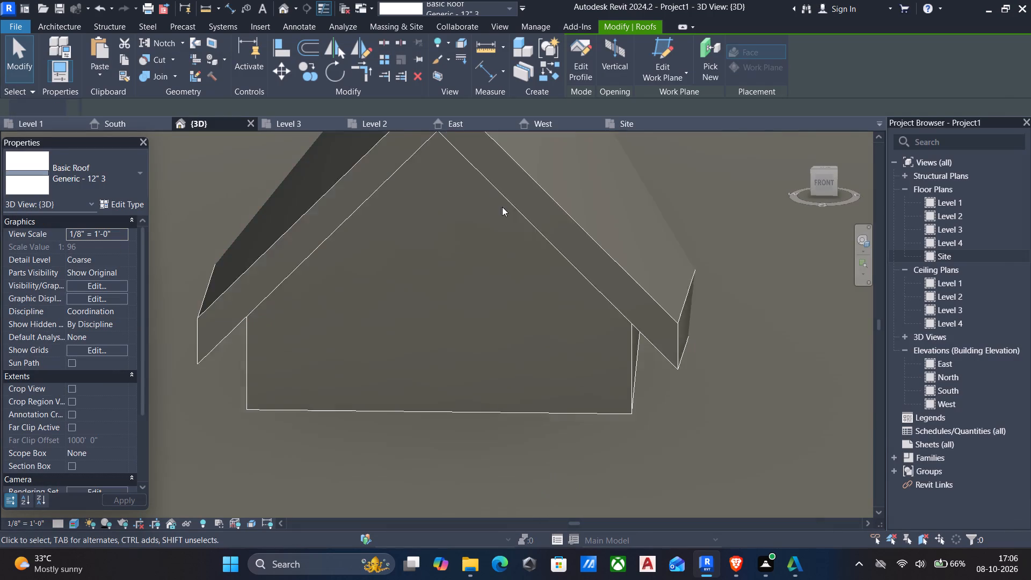
# Start a Dormer opening on the main hip roof, with the 3D view set to the Wireframe visual style.
pyautogui.scroll(-10, 502, 208)
pyautogui.middleClick(502, 219)
pyautogui.keyDown('shift'); pyautogui.moveTo(502, 219); pyautogui.dragTo(511, 200, button='middle'); pyautogui.keyUp('shift')
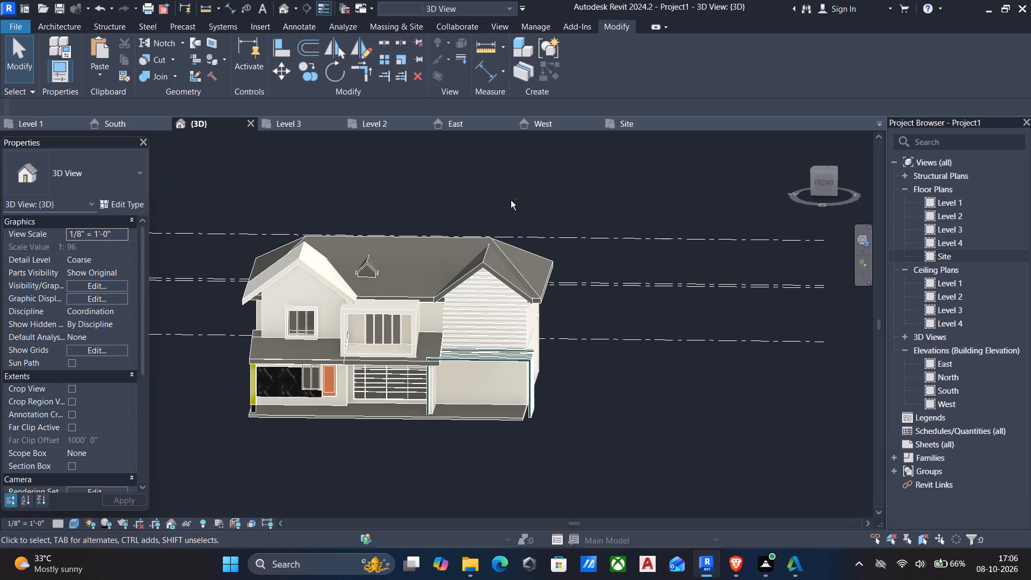
pyautogui.scroll(6, 398, 248)
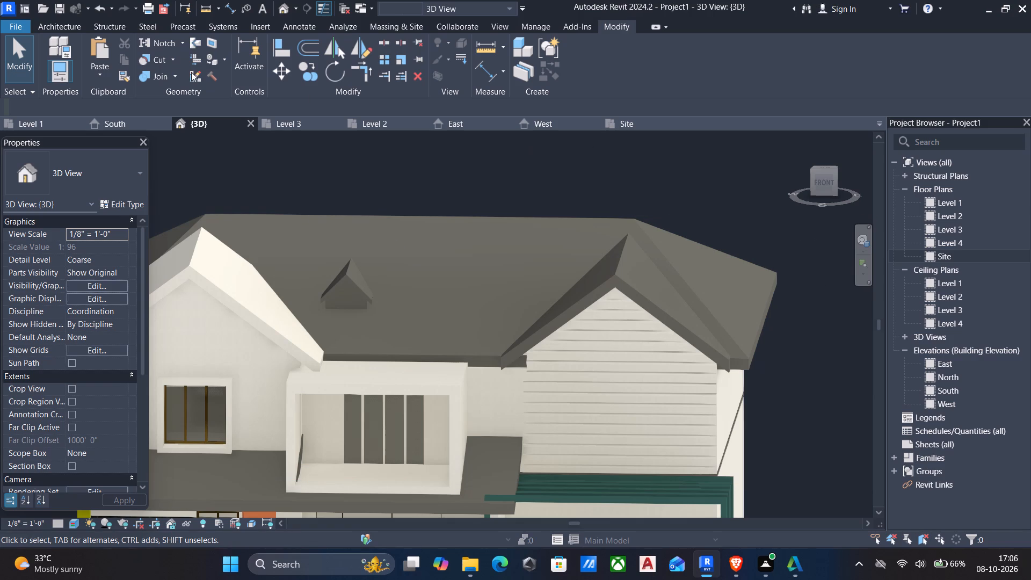
pyautogui.click(62, 30)
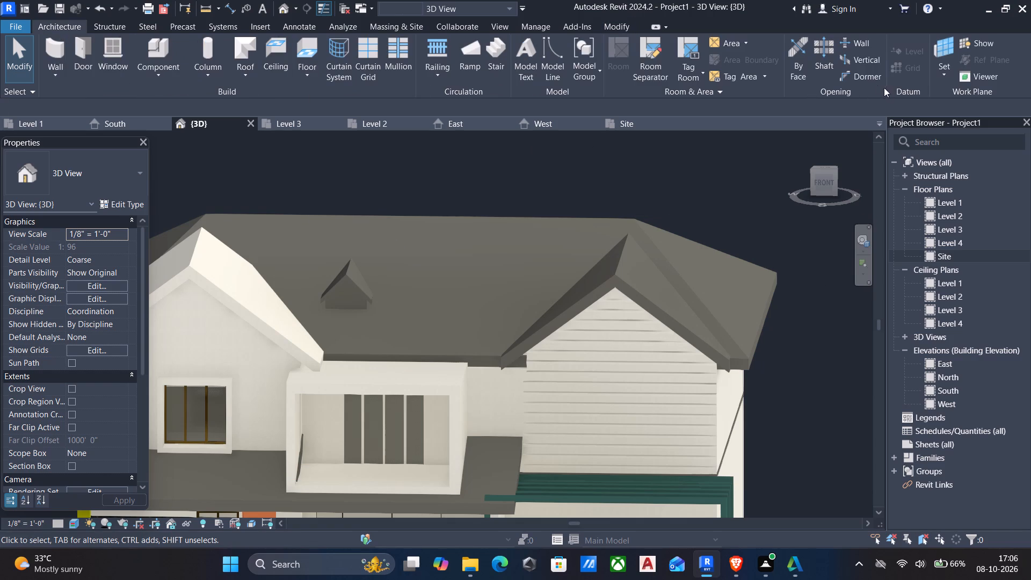
pyautogui.click(859, 77)
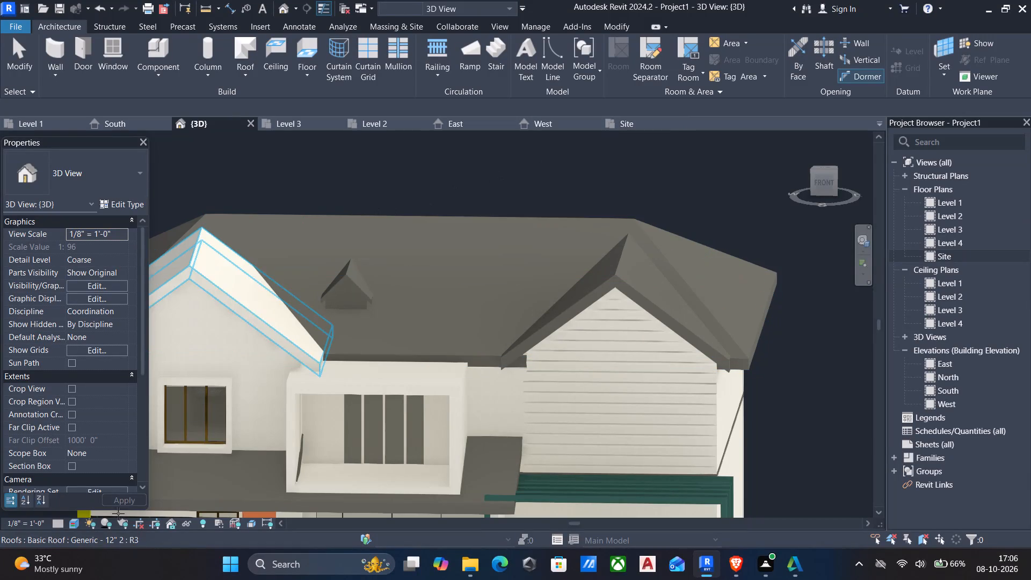
pyautogui.click(69, 522)
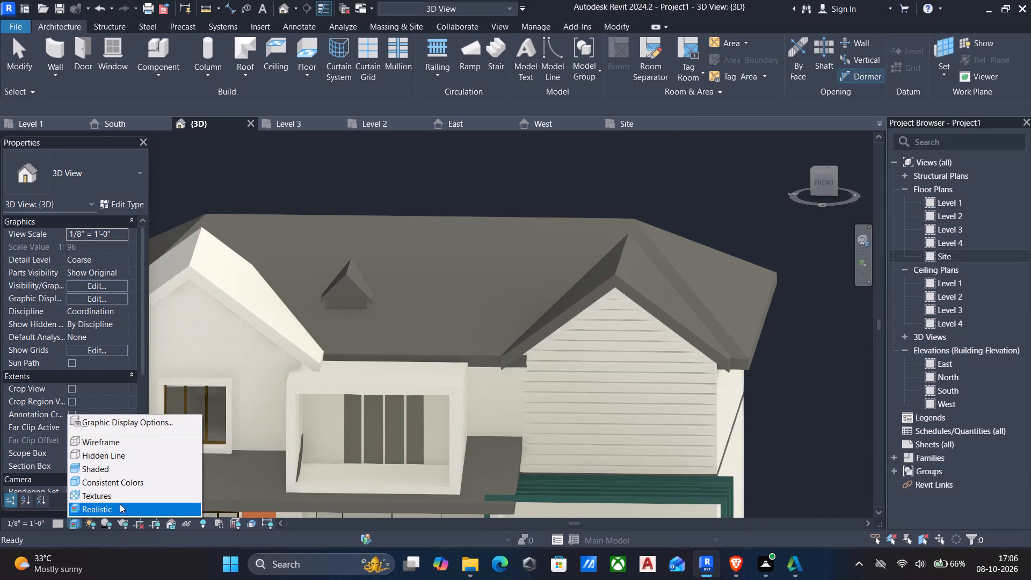
pyautogui.click(117, 445)
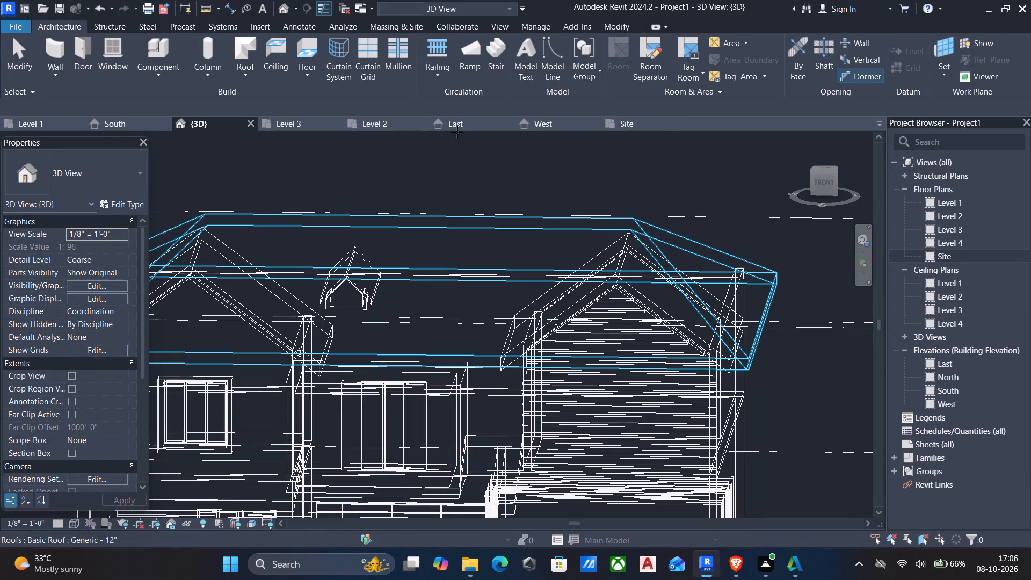
pyautogui.click(426, 221)
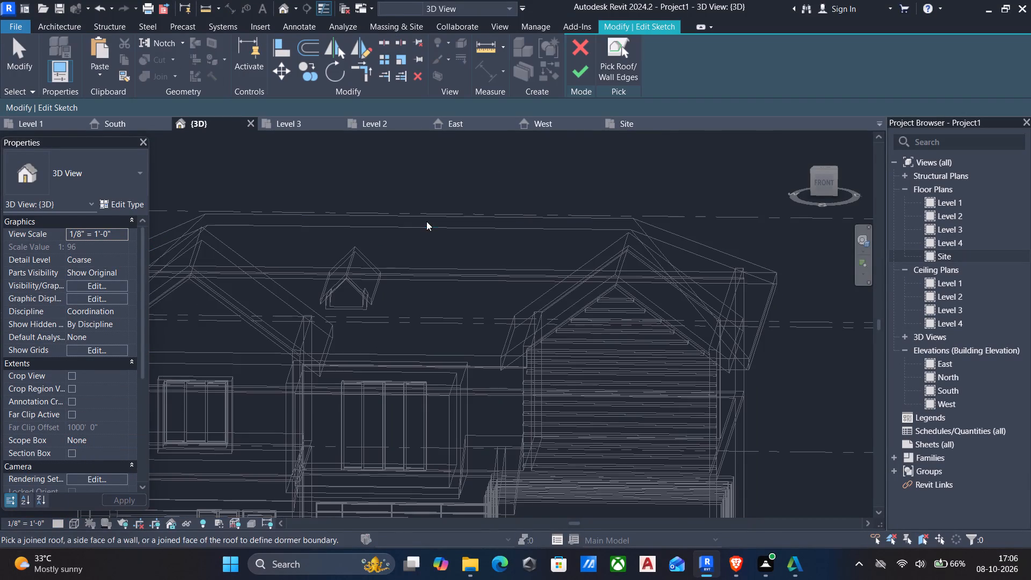
# Pick the inner faces of the dormer's front wall and both side walls as opening boundary lines.
pyautogui.scroll(6, 345, 308)
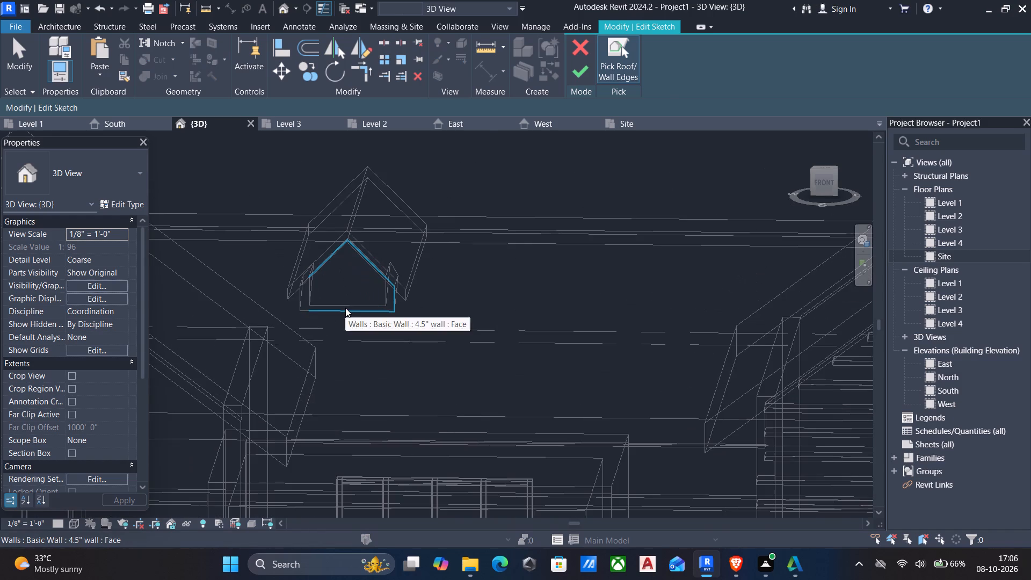
pyautogui.click(336, 305)
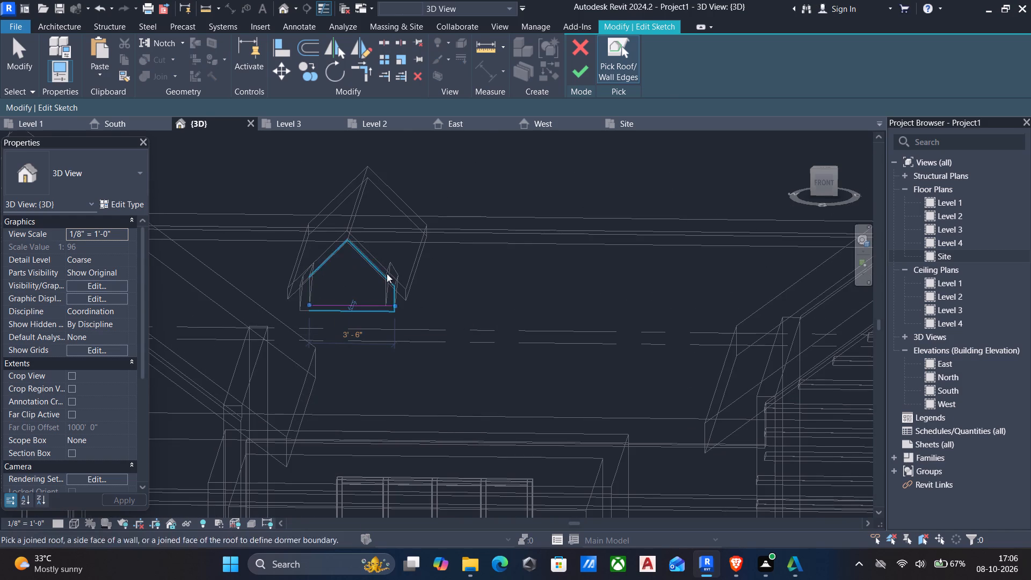
pyautogui.scroll(5, 376, 262)
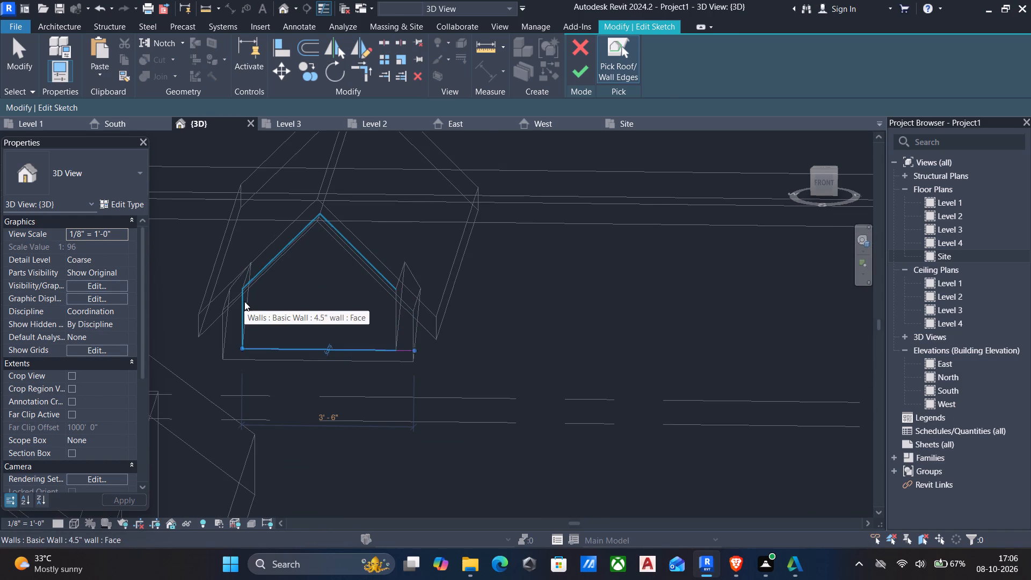
pyautogui.scroll(4, 248, 301)
pyautogui.click(248, 303)
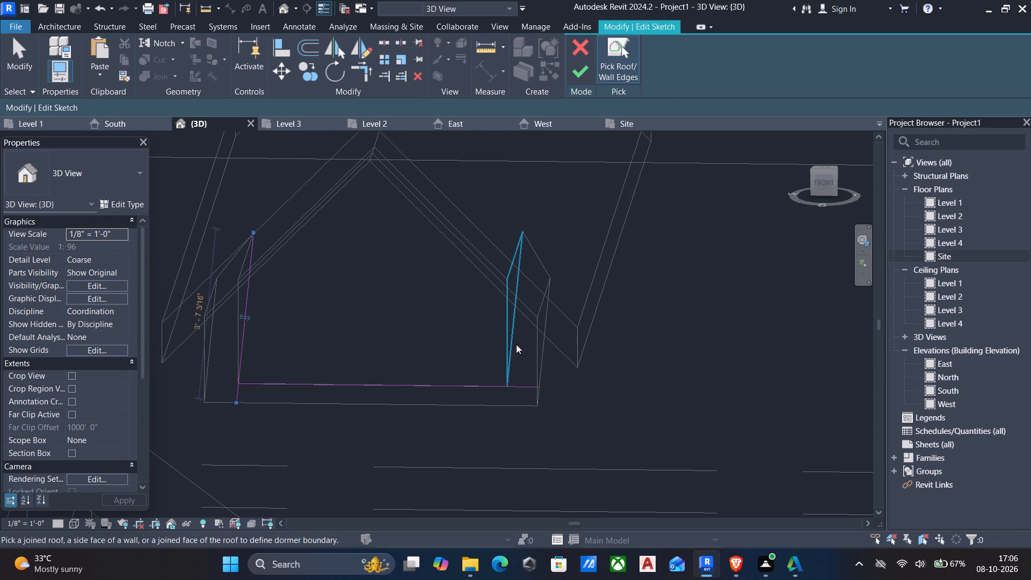
pyautogui.click(512, 332)
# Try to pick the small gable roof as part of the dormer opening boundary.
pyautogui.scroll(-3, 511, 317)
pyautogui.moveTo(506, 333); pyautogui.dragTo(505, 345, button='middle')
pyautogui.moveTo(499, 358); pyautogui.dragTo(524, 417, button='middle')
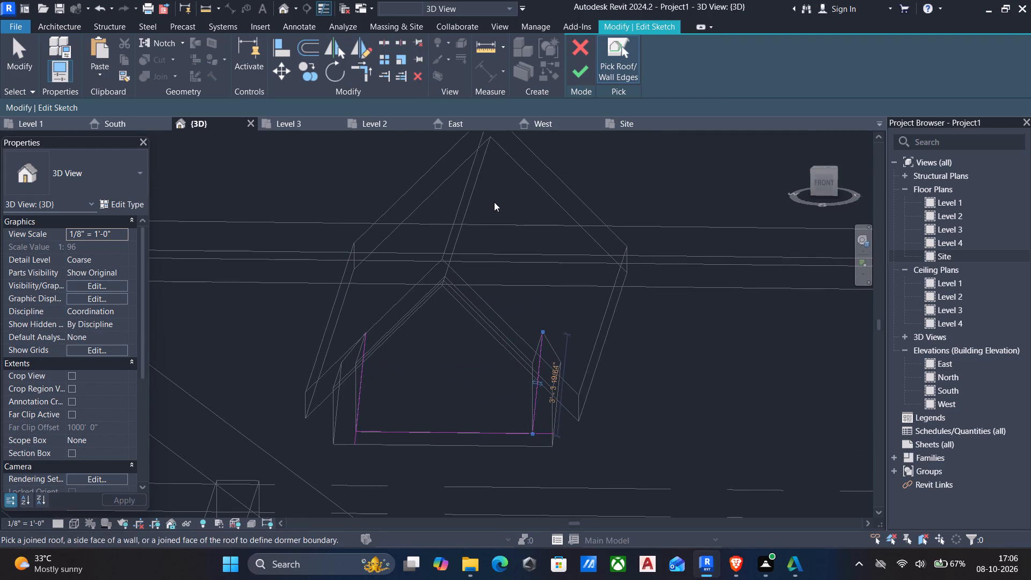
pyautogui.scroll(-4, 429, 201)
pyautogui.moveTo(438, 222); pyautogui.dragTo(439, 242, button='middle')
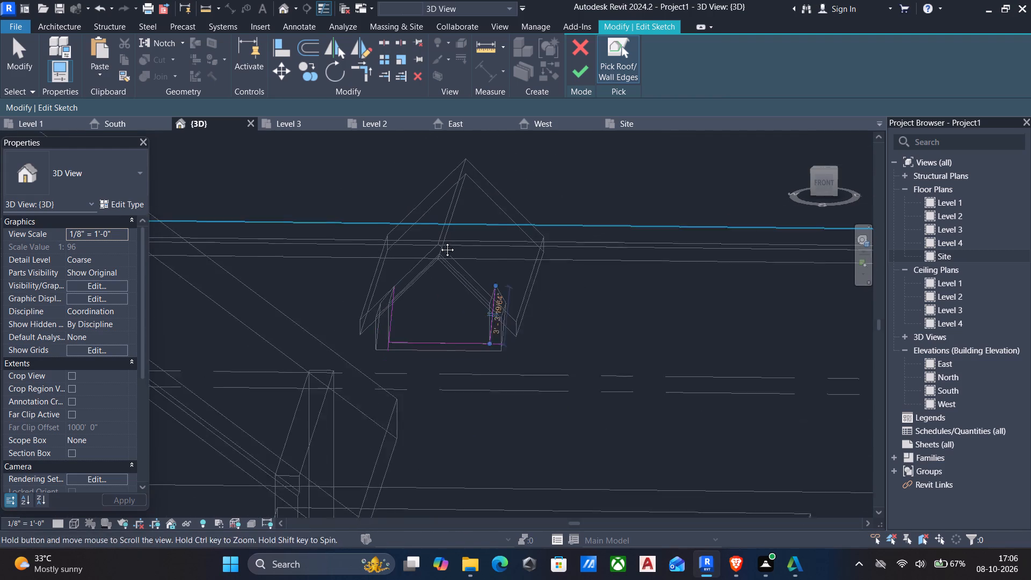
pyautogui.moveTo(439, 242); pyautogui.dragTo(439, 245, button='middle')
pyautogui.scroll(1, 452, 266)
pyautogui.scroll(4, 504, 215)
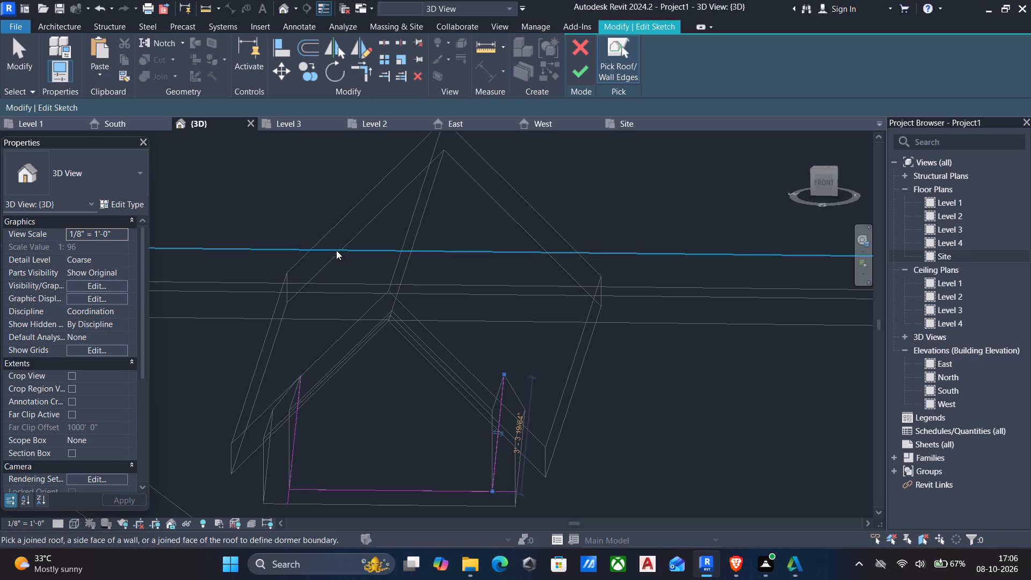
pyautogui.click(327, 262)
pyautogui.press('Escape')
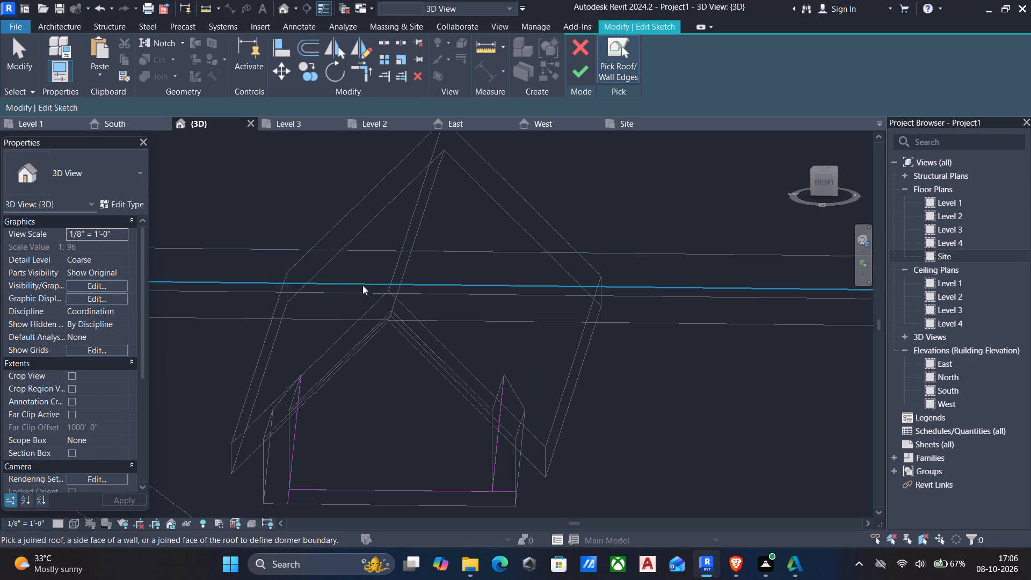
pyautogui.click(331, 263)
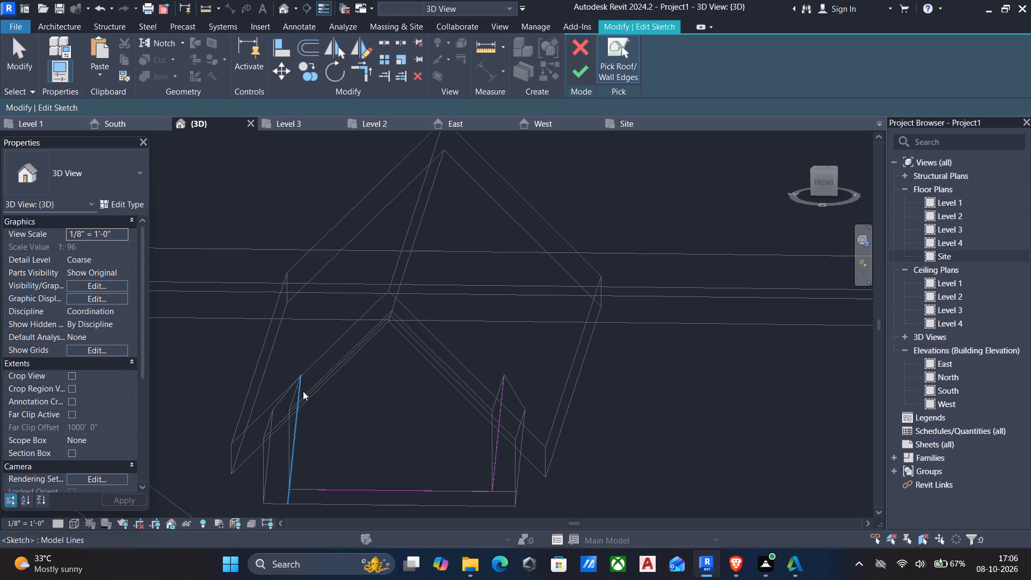
# Add the front wall's outer face to the dormer boundary, unpicking and re-picking the left side wall's inner face.
pyautogui.click(301, 394)
pyautogui.scroll(-2, 386, 367)
pyautogui.moveTo(387, 367); pyautogui.dragTo(384, 356, button='middle')
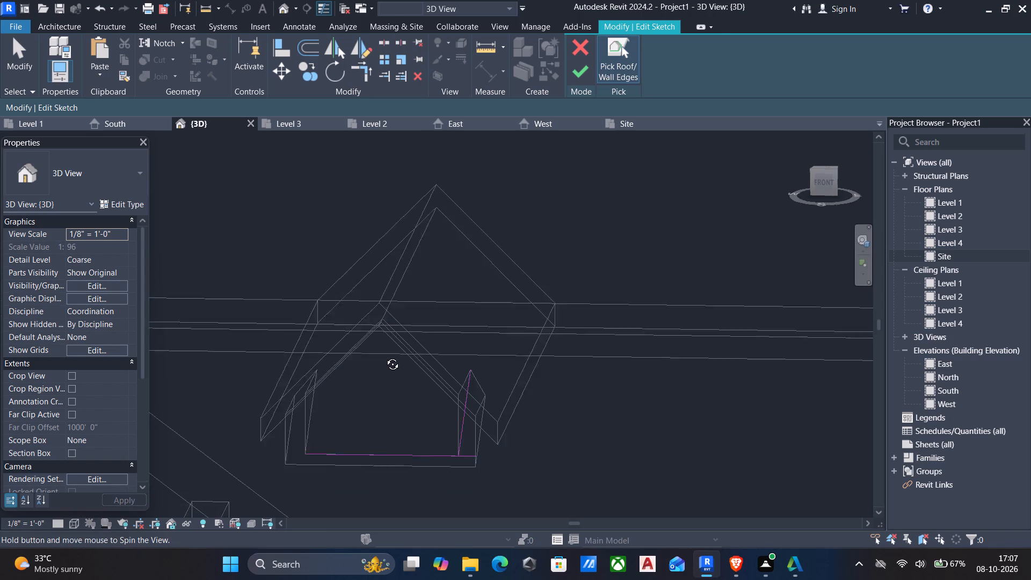
pyautogui.moveTo(384, 356); pyautogui.dragTo(339, 365, button='middle')
pyautogui.scroll(2, 247, 345)
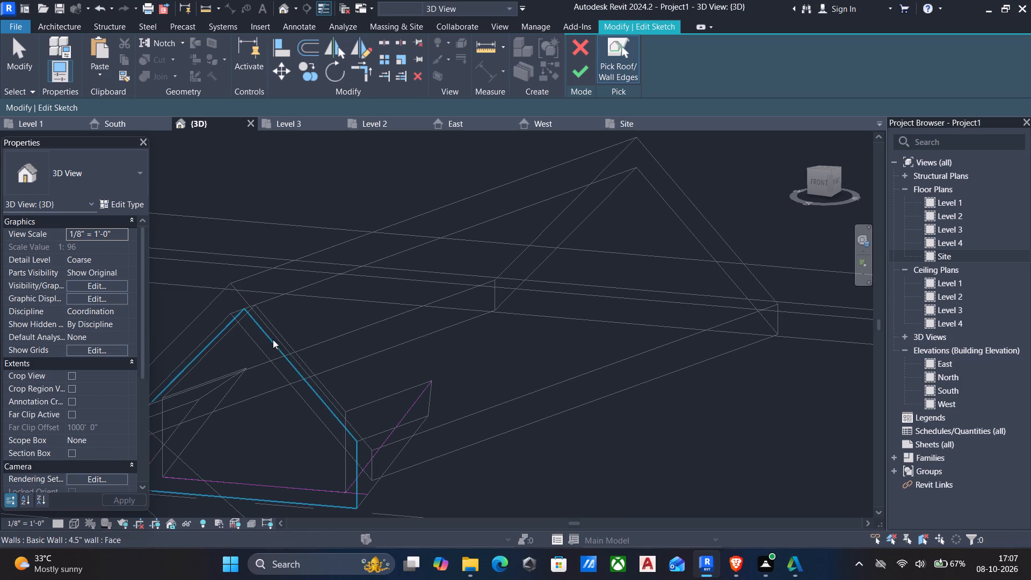
pyautogui.click(277, 333)
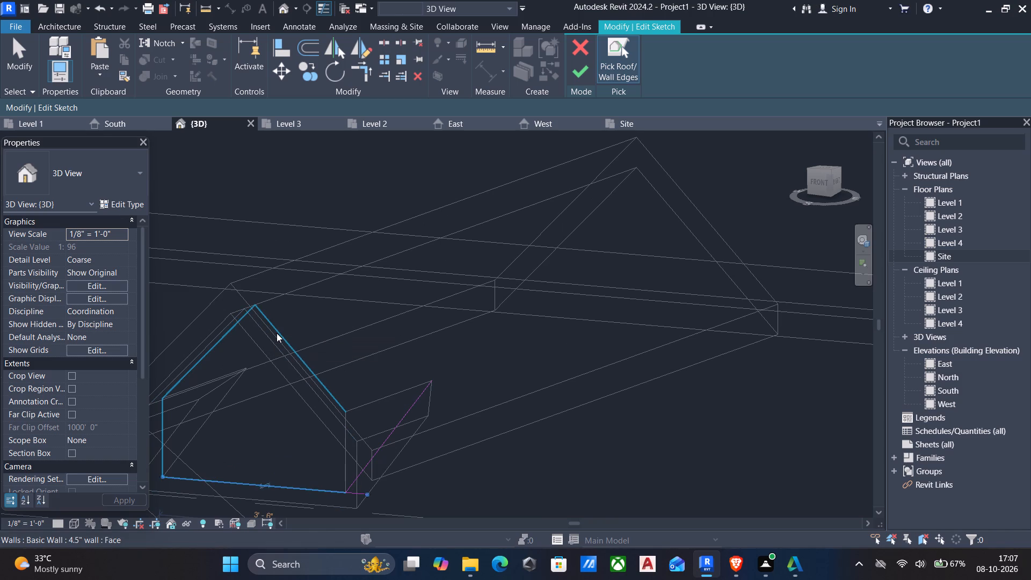
pyautogui.scroll(-1, 349, 375)
pyautogui.click(229, 342)
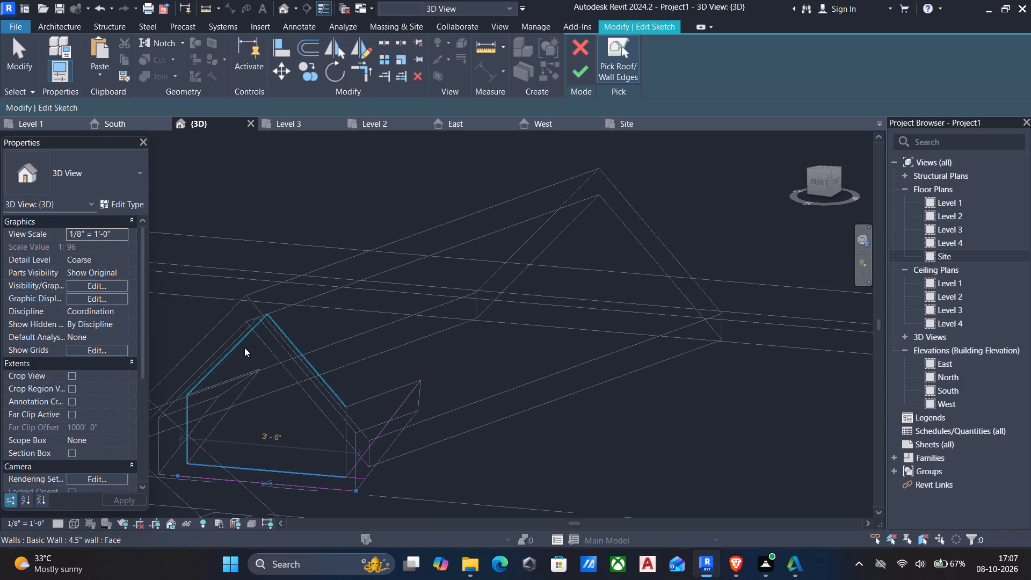
pyautogui.scroll(-1, 284, 365)
pyautogui.keyDown('shift'); pyautogui.moveTo(284, 371); pyautogui.dragTo(307, 373, button='middle'); pyautogui.keyUp('shift')
pyautogui.scroll(-1, 280, 371)
pyautogui.moveTo(264, 380); pyautogui.dragTo(347, 340, button='middle')
pyautogui.scroll(3, 325, 356)
pyautogui.press('Escape')
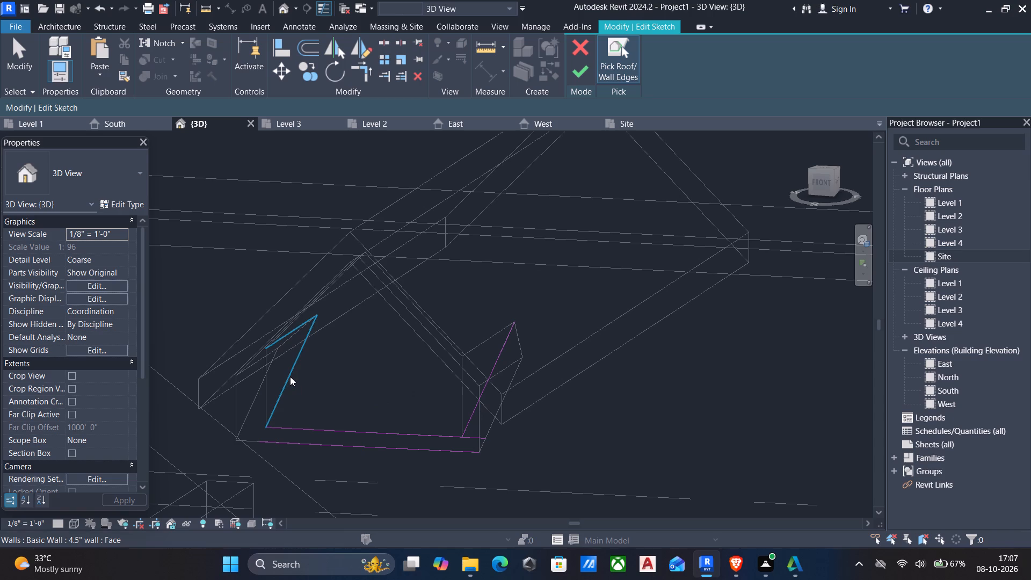
pyautogui.click(289, 376)
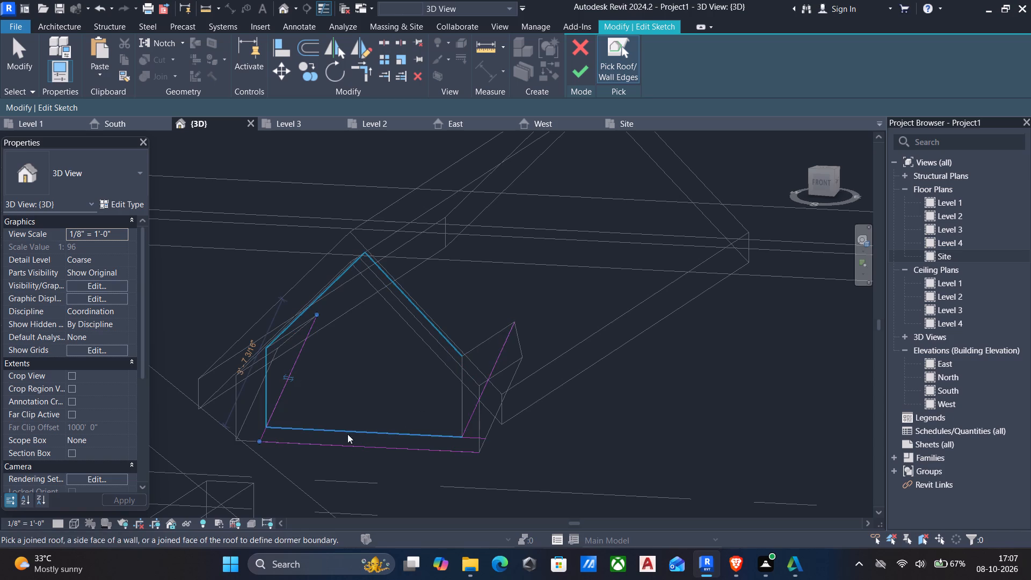
# Delete the boundary line along the front wall's inner face, keeping the one on its outer face.
pyautogui.moveTo(365, 432); pyautogui.dragTo(355, 432)
pyautogui.press('Delete')
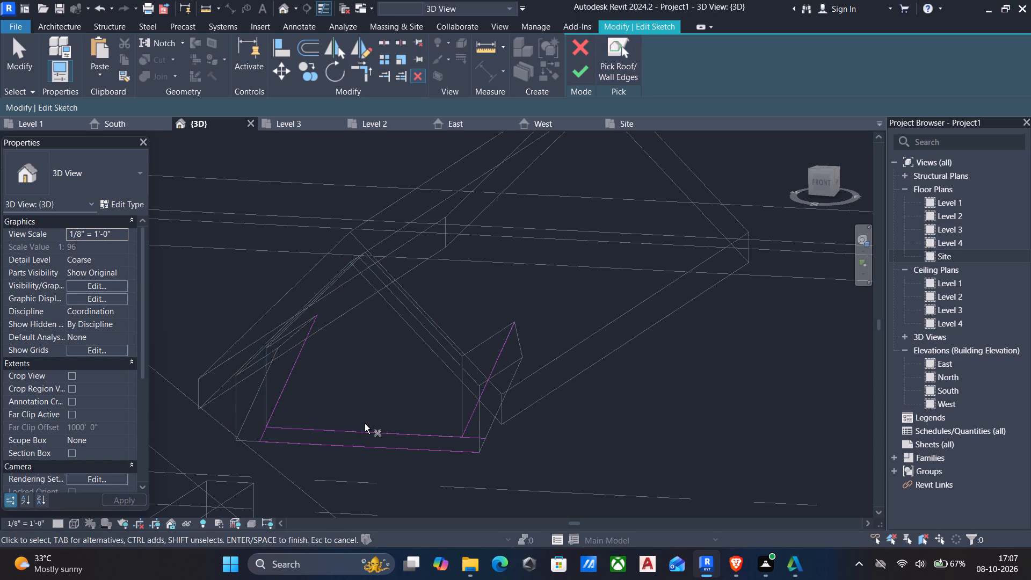
pyautogui.click(365, 432)
pyautogui.press('Delete')
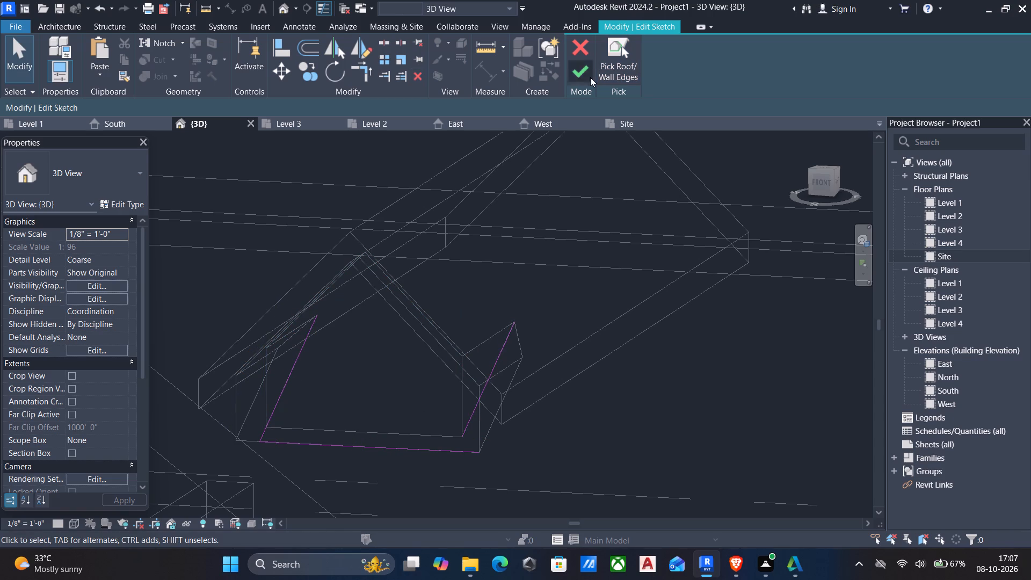
# Resume picking roof and wall edges for the dormer opening boundary, picking the front wall's outer face, its inner face, and its outer face again.
pyautogui.click(614, 57)
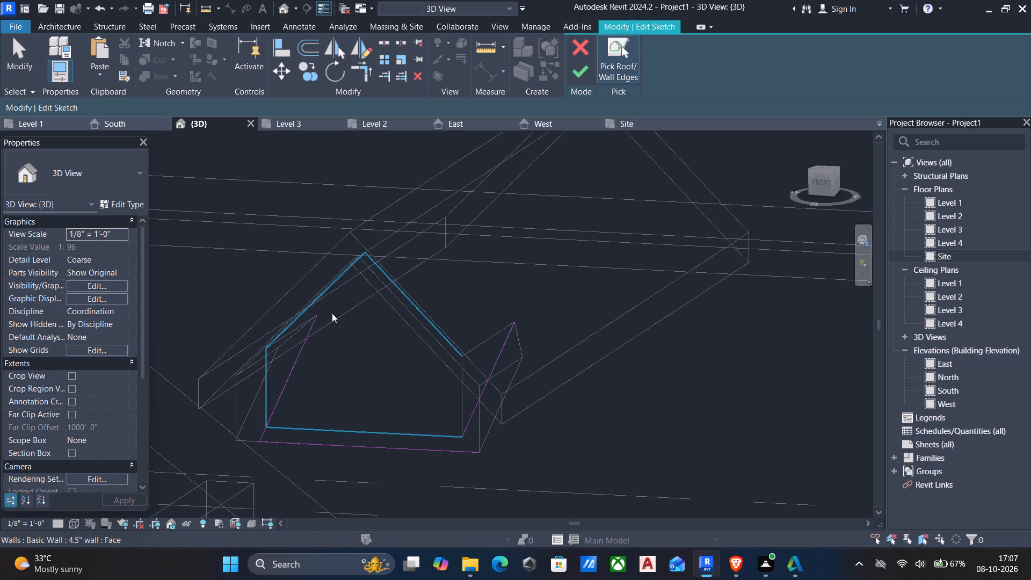
pyautogui.scroll(-1, 423, 328)
pyautogui.keyDown('shift'); pyautogui.moveTo(423, 328); pyautogui.dragTo(441, 293, button='middle'); pyautogui.keyUp('shift')
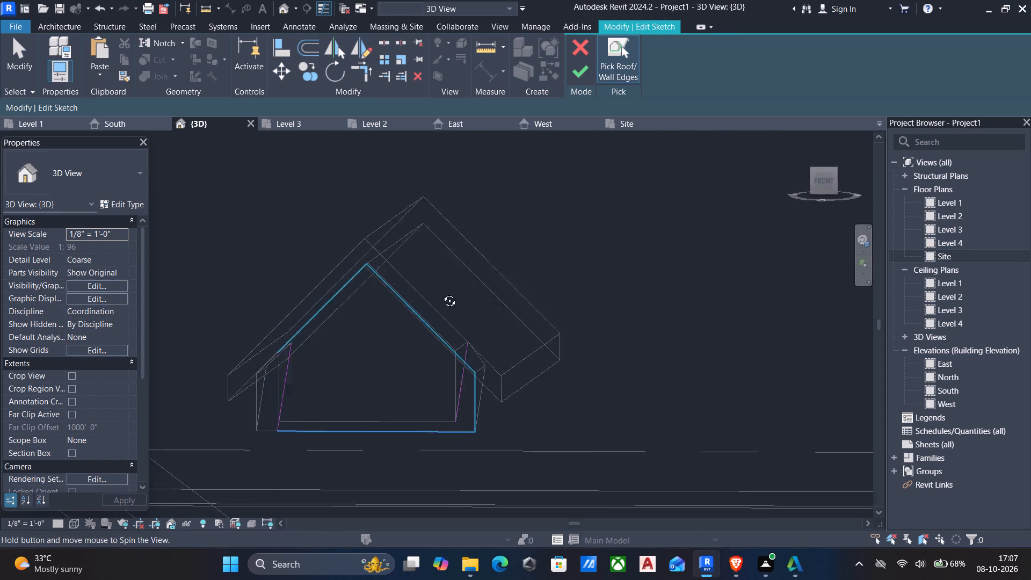
pyautogui.keyDown('shift'); pyautogui.moveTo(441, 293); pyautogui.dragTo(376, 358, button='middle'); pyautogui.keyUp('shift')
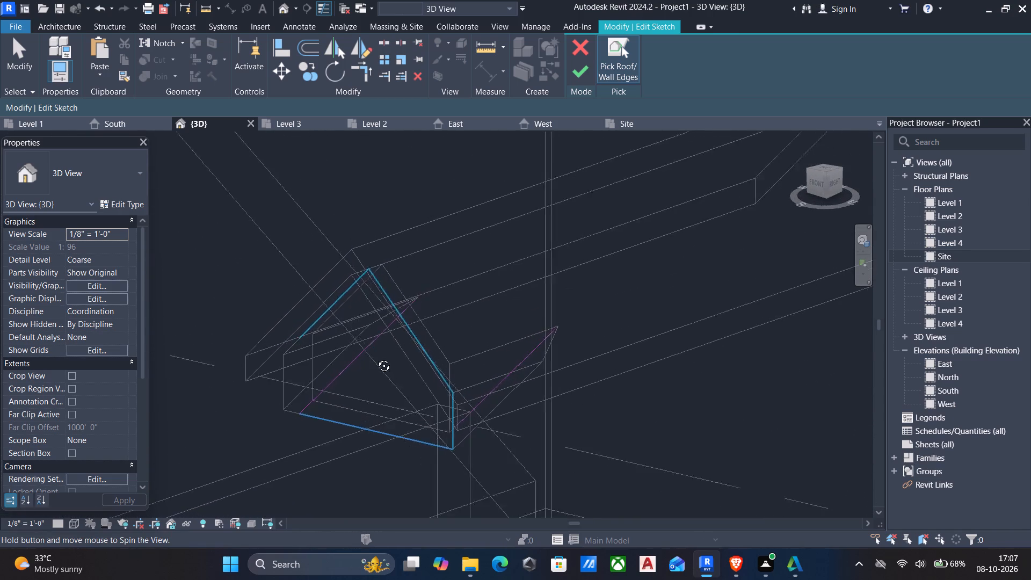
pyautogui.keyDown('shift'); pyautogui.moveTo(376, 358); pyautogui.dragTo(478, 329, button='middle'); pyautogui.keyUp('shift')
pyautogui.scroll(2, 456, 328)
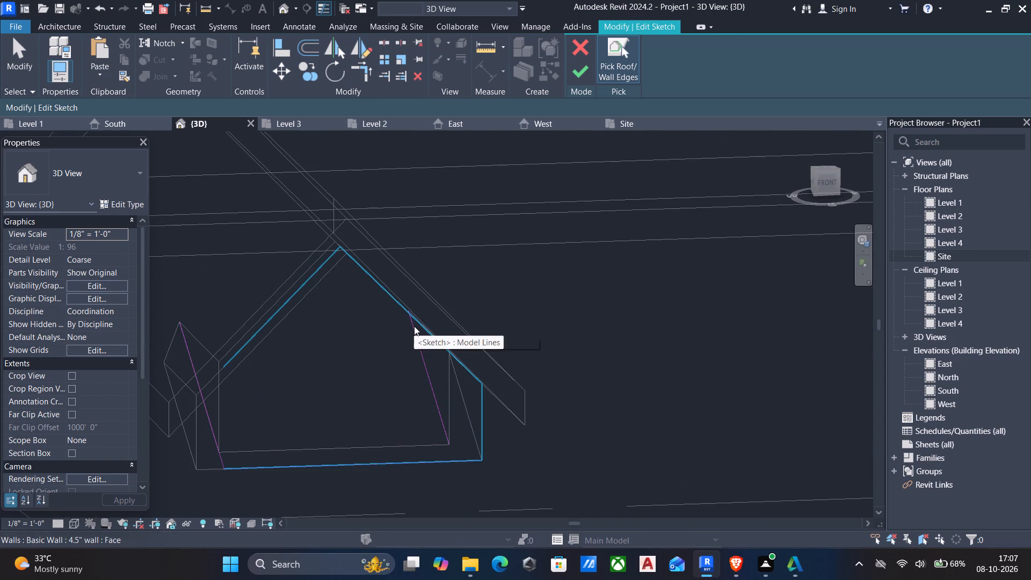
pyautogui.click(413, 318)
pyautogui.scroll(-1, 332, 334)
pyautogui.keyDown('shift'); pyautogui.moveTo(331, 334); pyautogui.dragTo(260, 349, button='middle'); pyautogui.keyUp('shift')
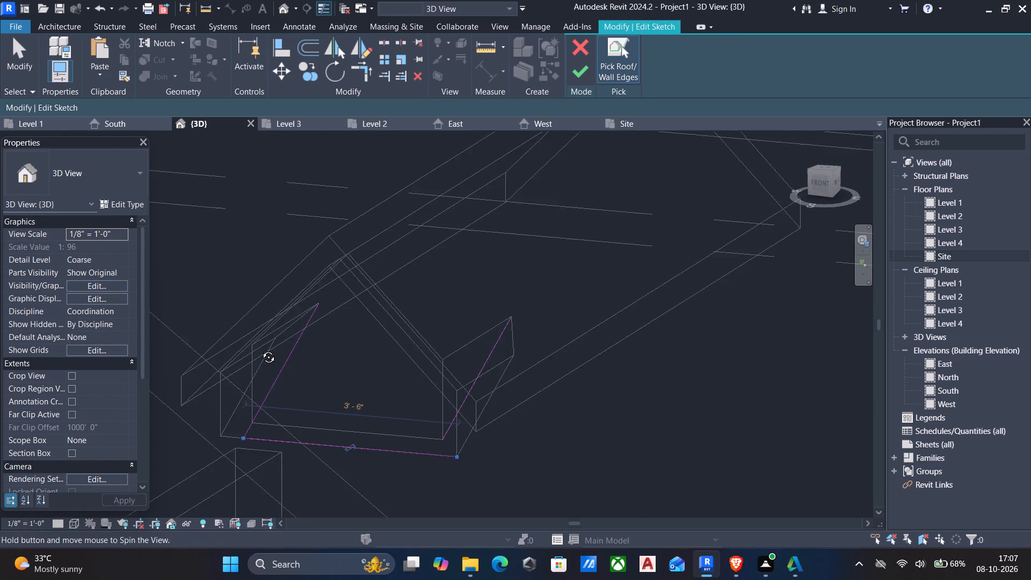
pyautogui.keyDown('shift'); pyautogui.moveTo(260, 349); pyautogui.dragTo(248, 354, button='middle'); pyautogui.keyUp('shift')
pyautogui.click(368, 276)
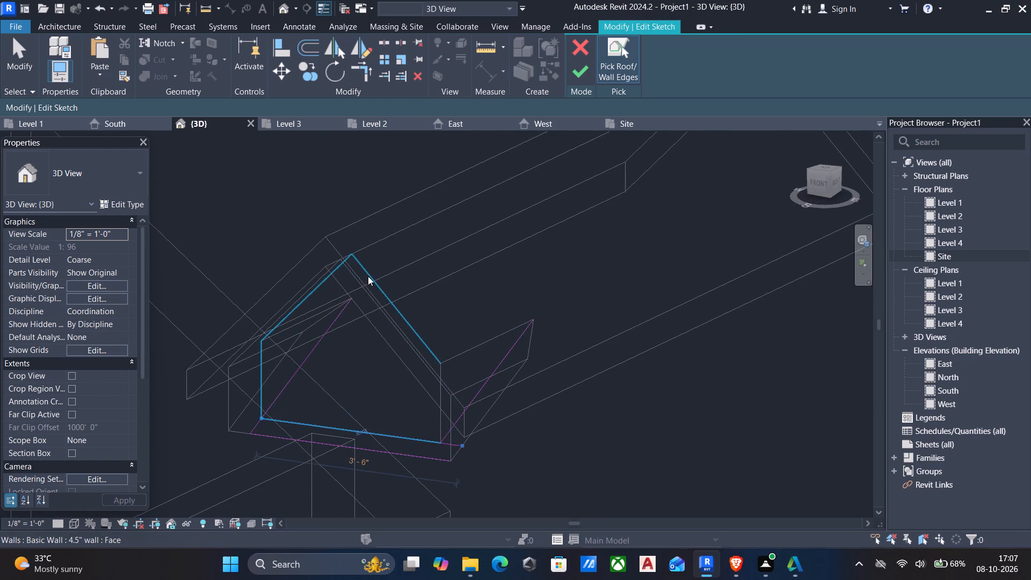
pyautogui.click(306, 290)
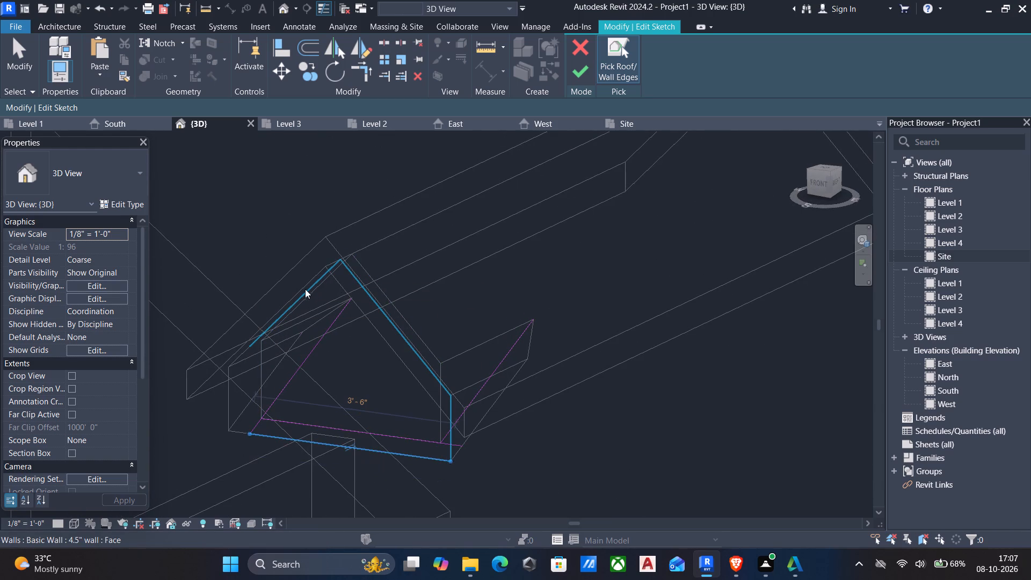
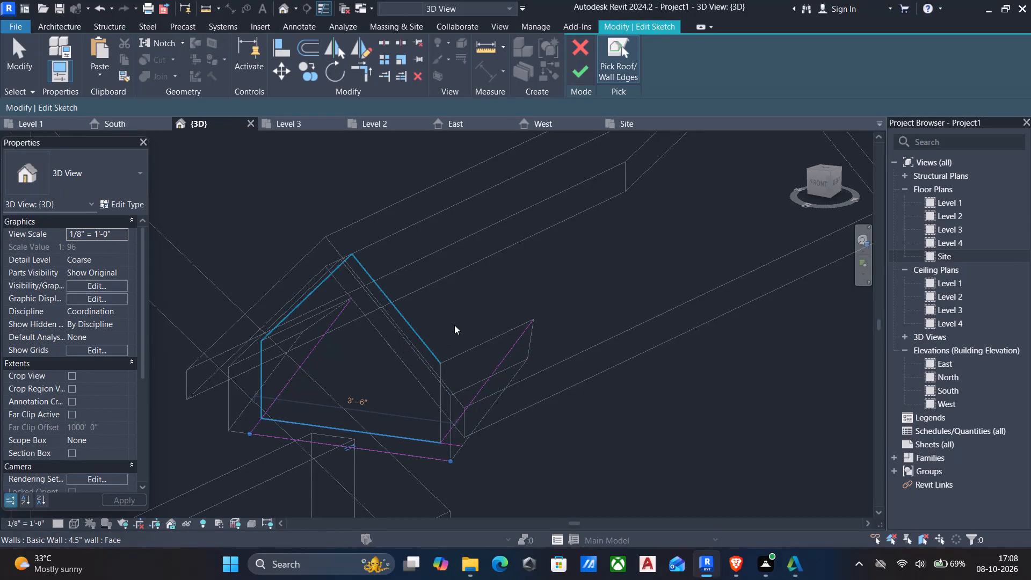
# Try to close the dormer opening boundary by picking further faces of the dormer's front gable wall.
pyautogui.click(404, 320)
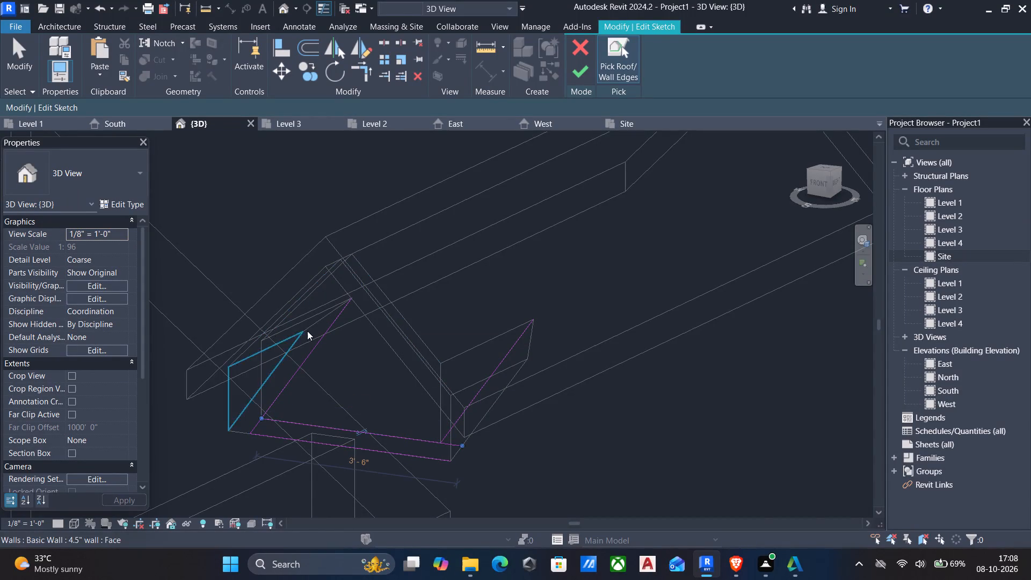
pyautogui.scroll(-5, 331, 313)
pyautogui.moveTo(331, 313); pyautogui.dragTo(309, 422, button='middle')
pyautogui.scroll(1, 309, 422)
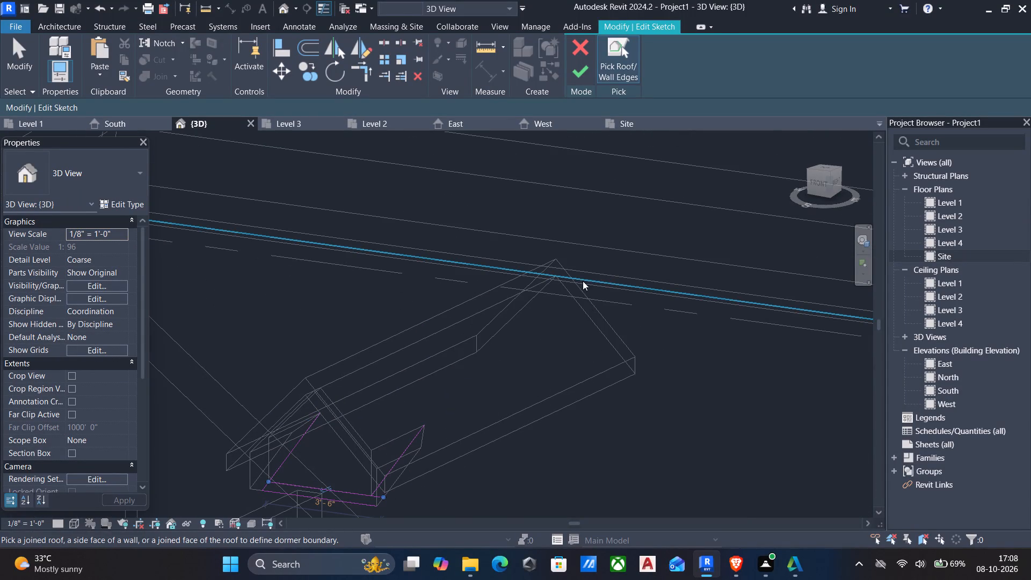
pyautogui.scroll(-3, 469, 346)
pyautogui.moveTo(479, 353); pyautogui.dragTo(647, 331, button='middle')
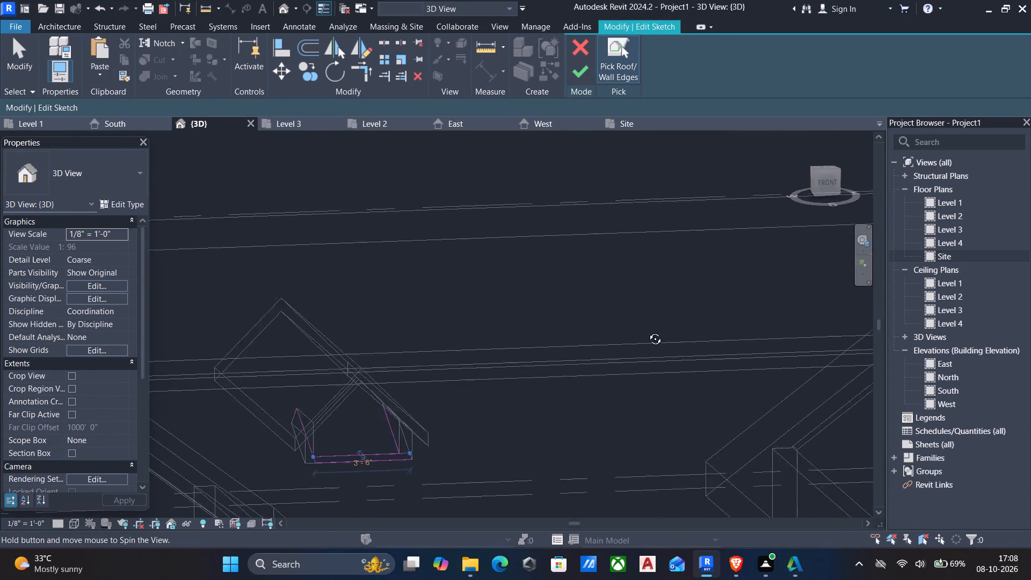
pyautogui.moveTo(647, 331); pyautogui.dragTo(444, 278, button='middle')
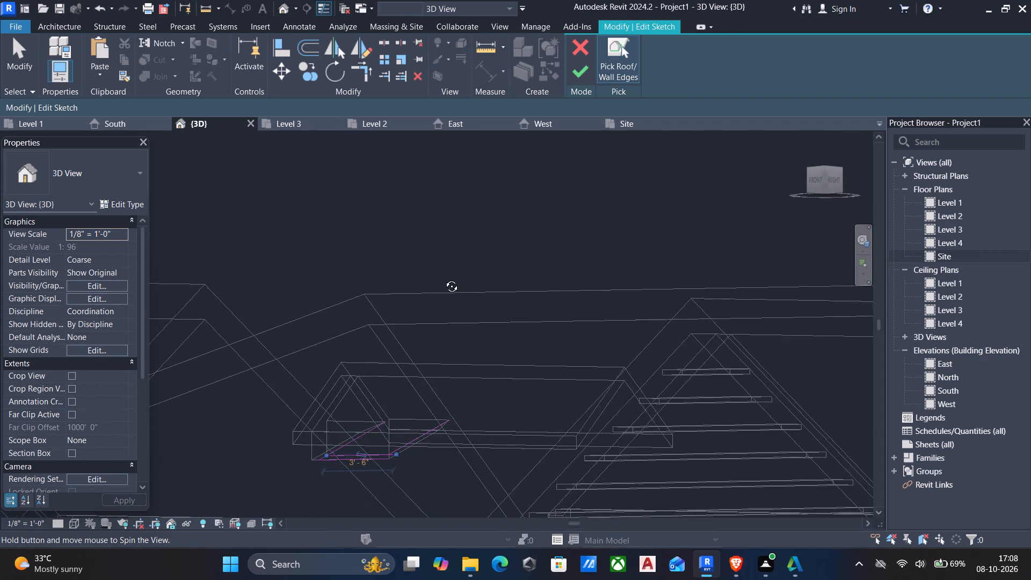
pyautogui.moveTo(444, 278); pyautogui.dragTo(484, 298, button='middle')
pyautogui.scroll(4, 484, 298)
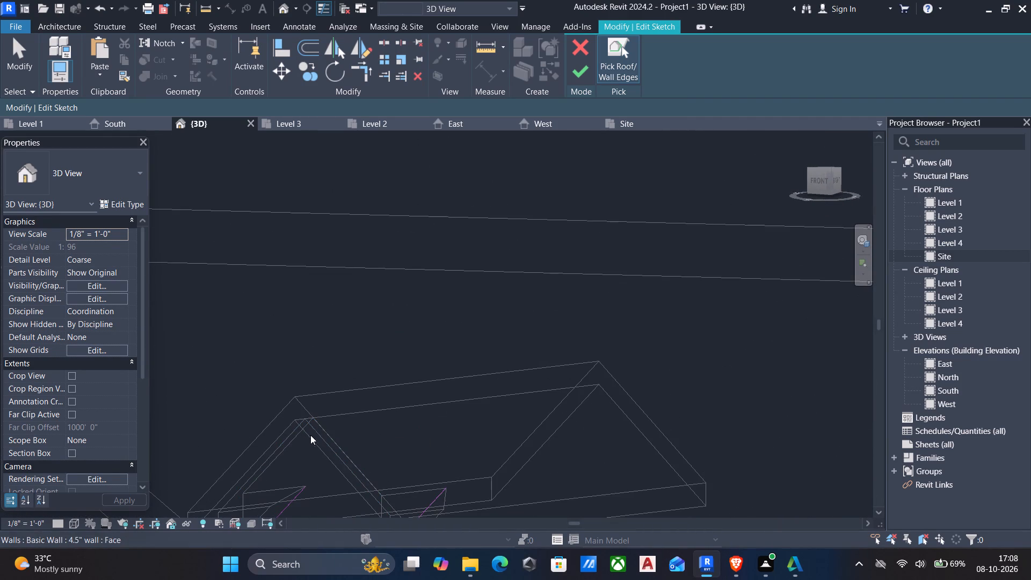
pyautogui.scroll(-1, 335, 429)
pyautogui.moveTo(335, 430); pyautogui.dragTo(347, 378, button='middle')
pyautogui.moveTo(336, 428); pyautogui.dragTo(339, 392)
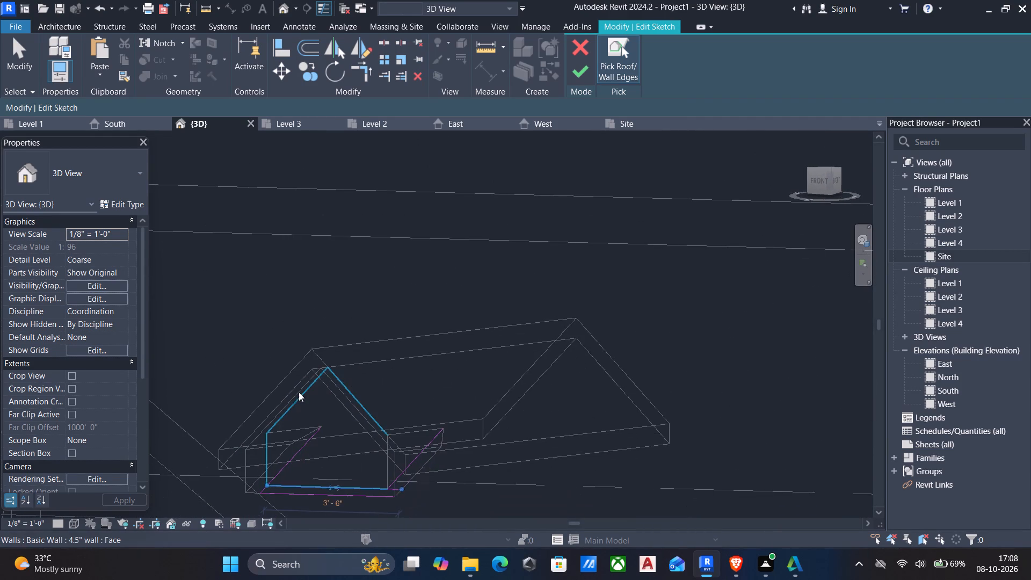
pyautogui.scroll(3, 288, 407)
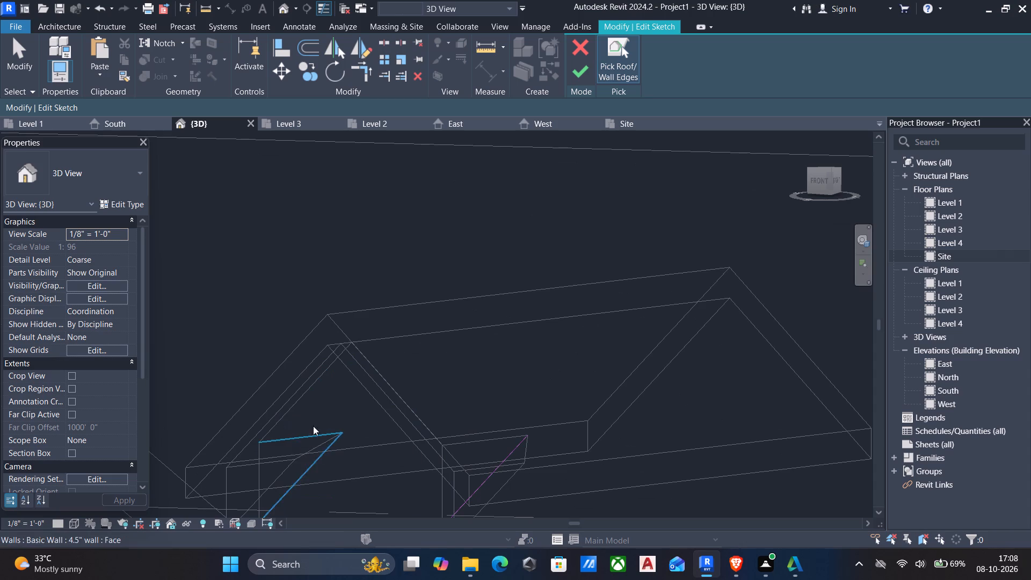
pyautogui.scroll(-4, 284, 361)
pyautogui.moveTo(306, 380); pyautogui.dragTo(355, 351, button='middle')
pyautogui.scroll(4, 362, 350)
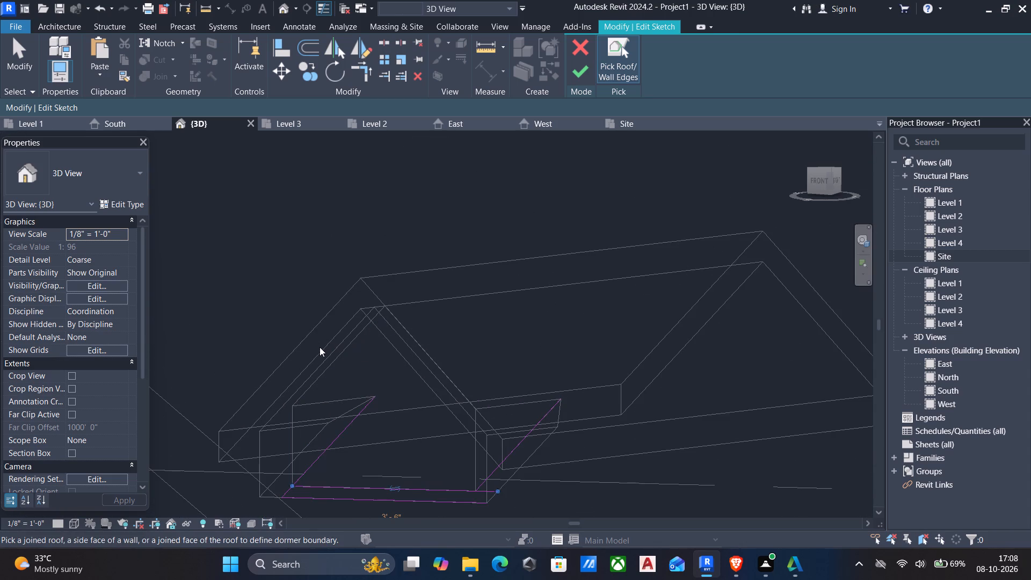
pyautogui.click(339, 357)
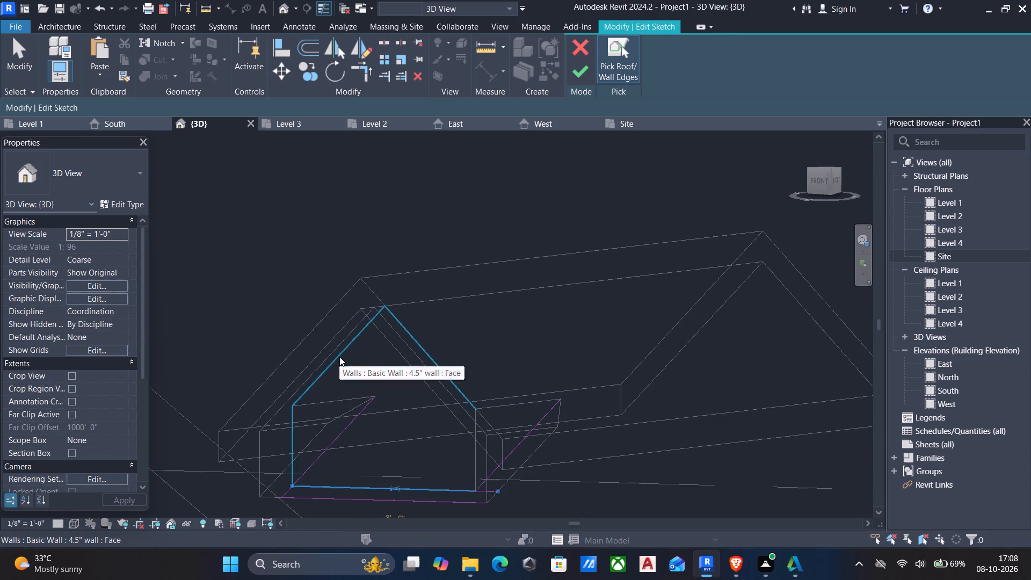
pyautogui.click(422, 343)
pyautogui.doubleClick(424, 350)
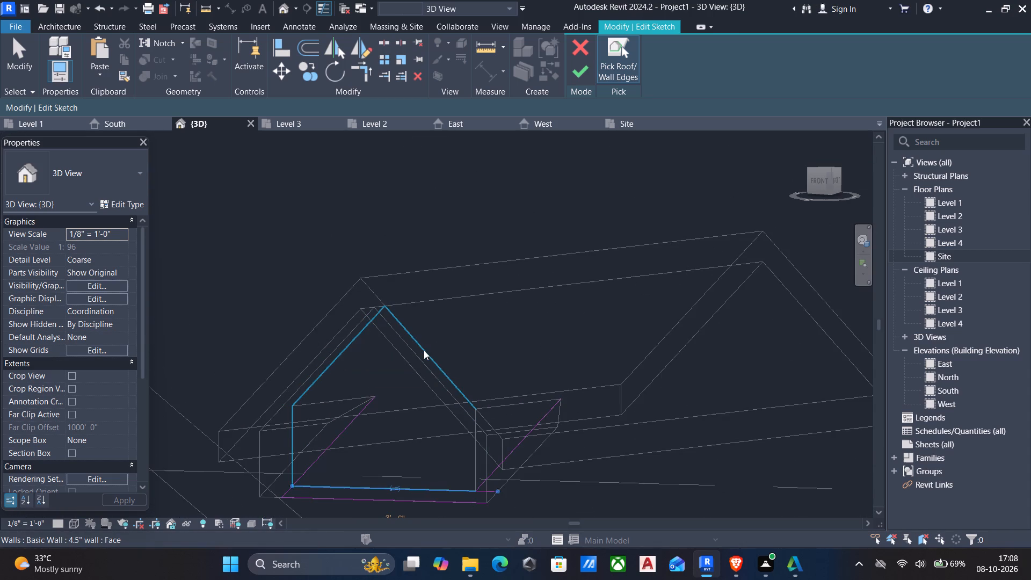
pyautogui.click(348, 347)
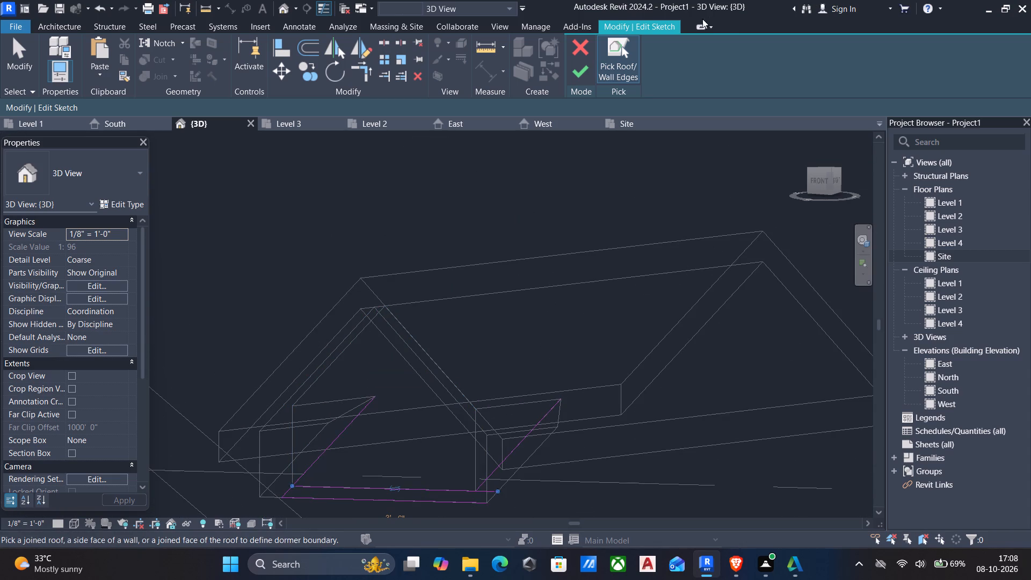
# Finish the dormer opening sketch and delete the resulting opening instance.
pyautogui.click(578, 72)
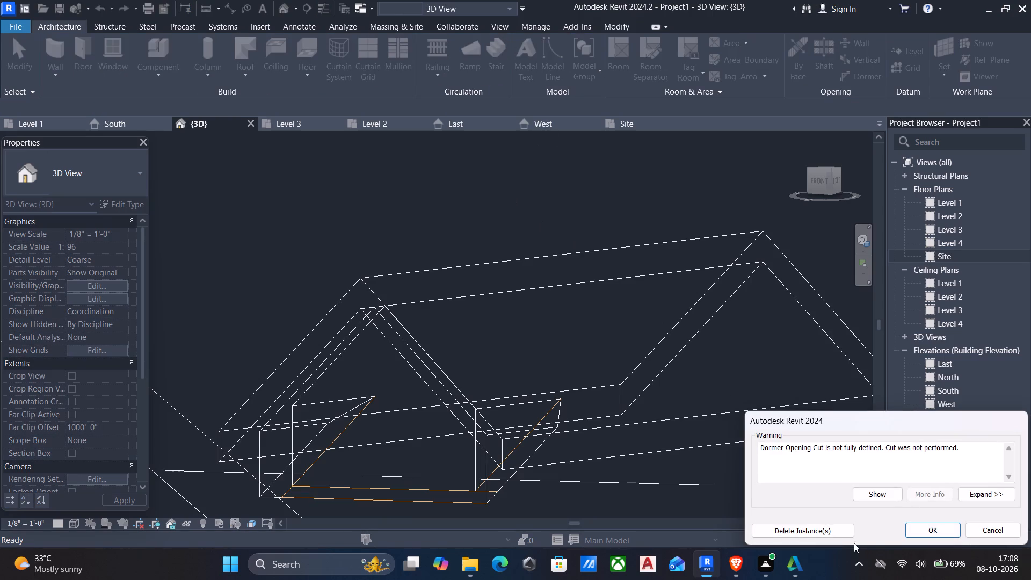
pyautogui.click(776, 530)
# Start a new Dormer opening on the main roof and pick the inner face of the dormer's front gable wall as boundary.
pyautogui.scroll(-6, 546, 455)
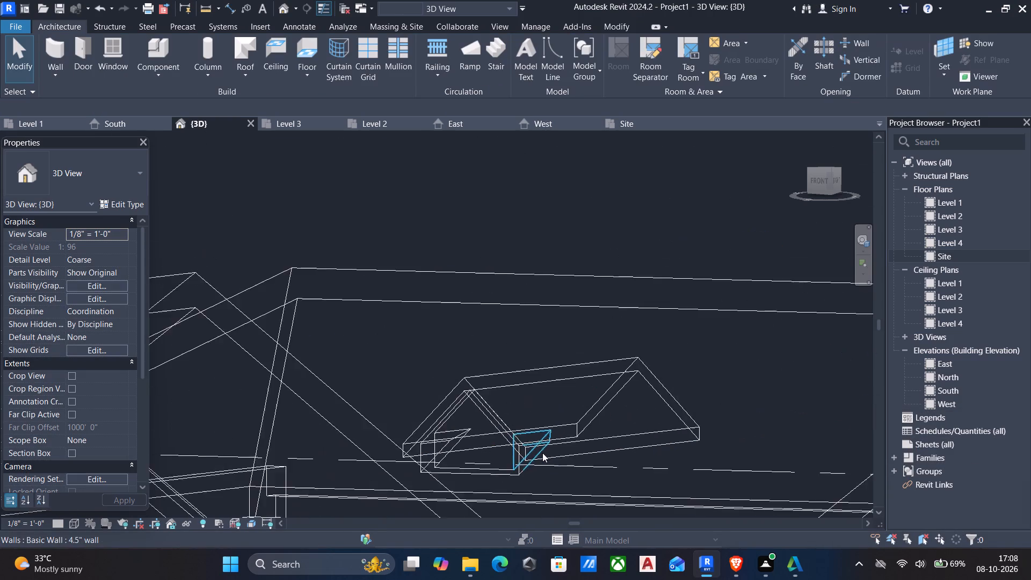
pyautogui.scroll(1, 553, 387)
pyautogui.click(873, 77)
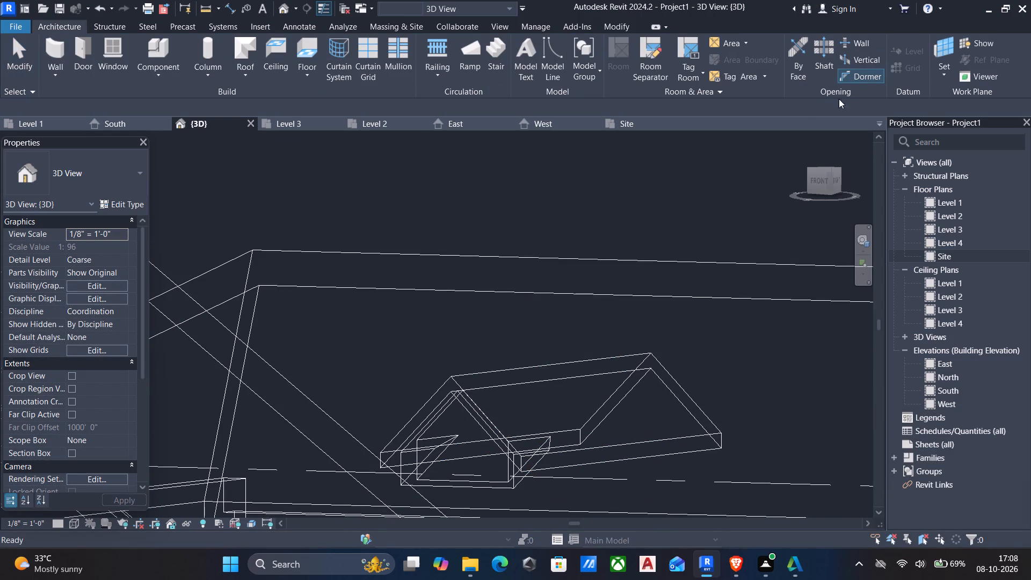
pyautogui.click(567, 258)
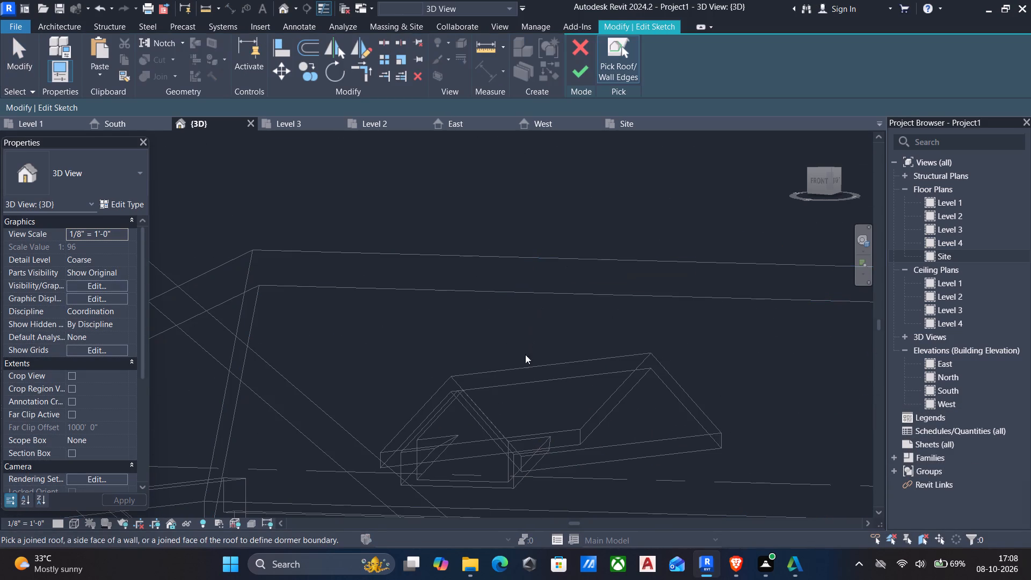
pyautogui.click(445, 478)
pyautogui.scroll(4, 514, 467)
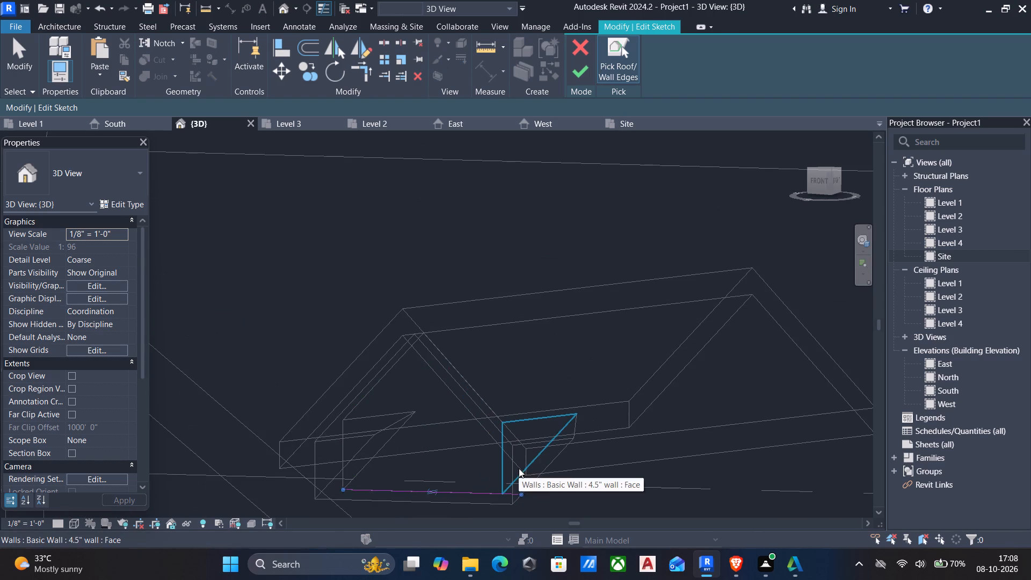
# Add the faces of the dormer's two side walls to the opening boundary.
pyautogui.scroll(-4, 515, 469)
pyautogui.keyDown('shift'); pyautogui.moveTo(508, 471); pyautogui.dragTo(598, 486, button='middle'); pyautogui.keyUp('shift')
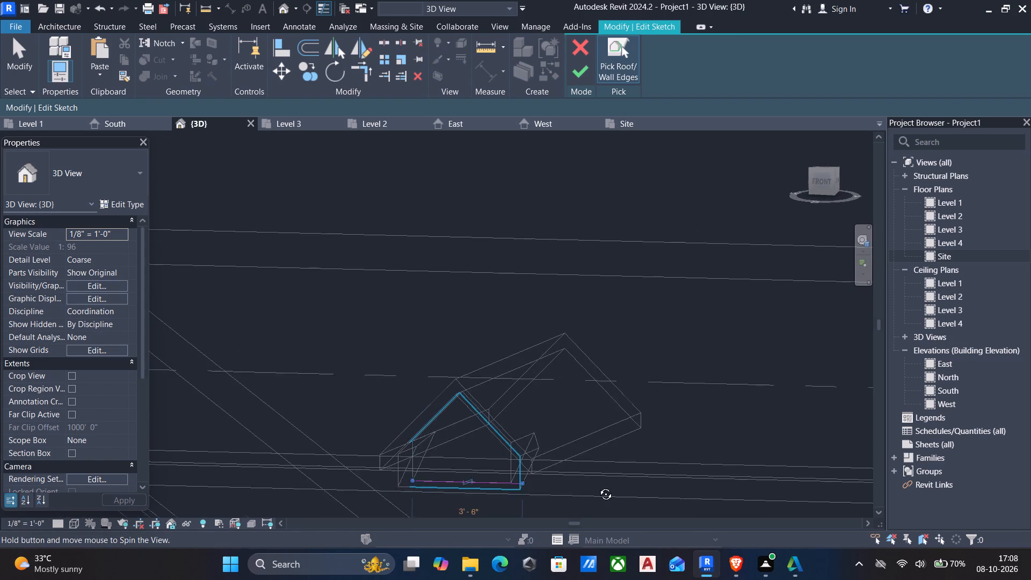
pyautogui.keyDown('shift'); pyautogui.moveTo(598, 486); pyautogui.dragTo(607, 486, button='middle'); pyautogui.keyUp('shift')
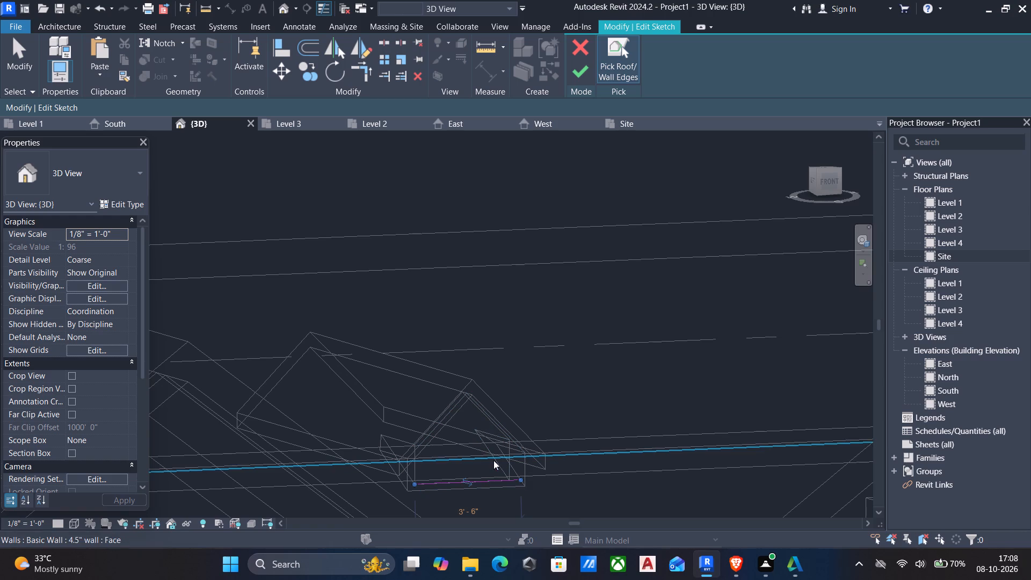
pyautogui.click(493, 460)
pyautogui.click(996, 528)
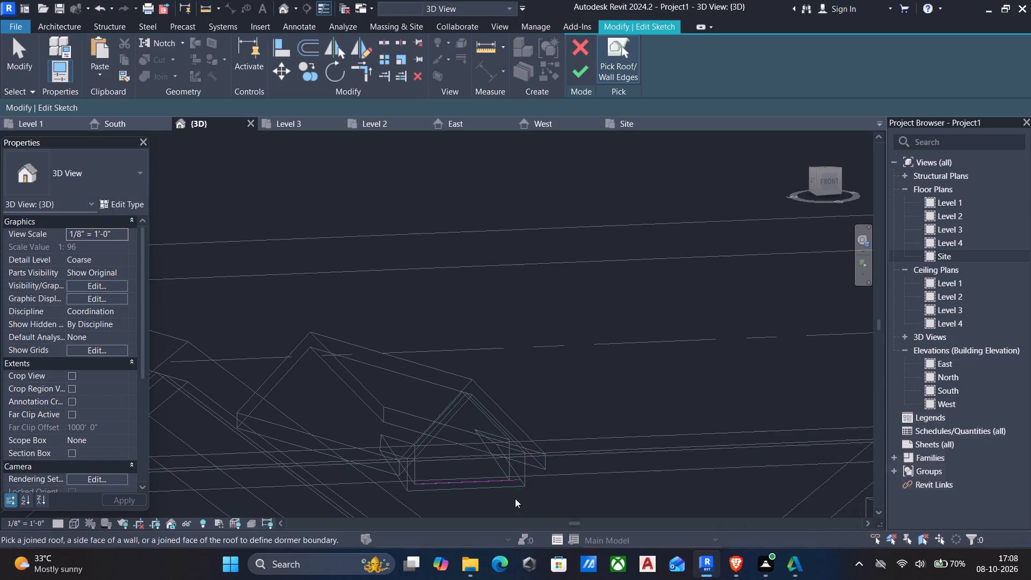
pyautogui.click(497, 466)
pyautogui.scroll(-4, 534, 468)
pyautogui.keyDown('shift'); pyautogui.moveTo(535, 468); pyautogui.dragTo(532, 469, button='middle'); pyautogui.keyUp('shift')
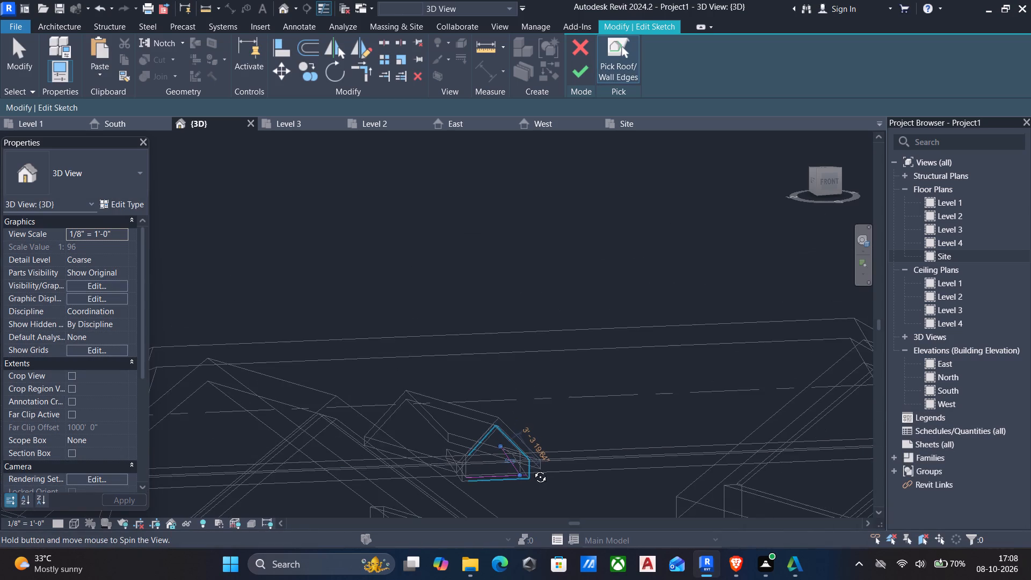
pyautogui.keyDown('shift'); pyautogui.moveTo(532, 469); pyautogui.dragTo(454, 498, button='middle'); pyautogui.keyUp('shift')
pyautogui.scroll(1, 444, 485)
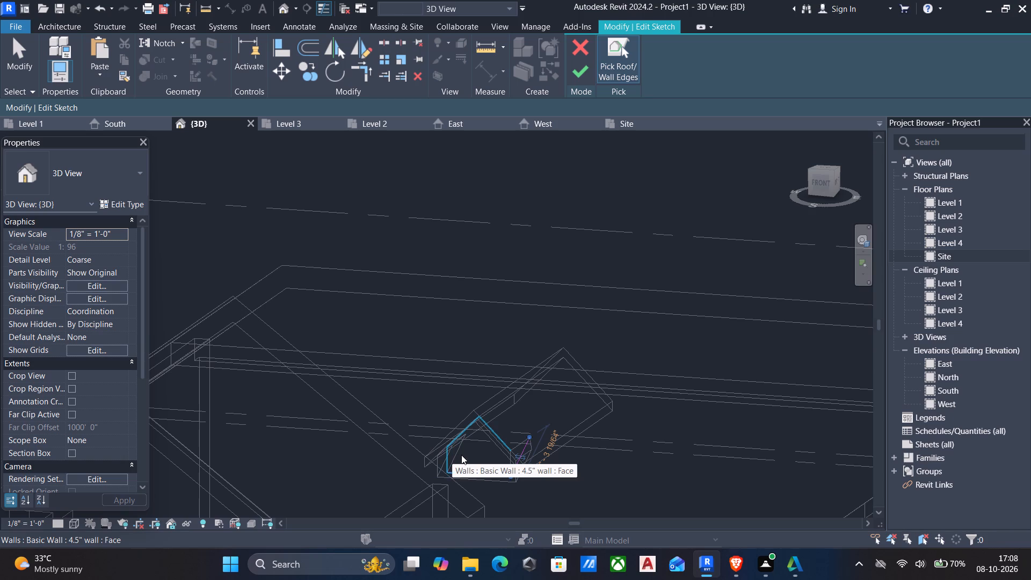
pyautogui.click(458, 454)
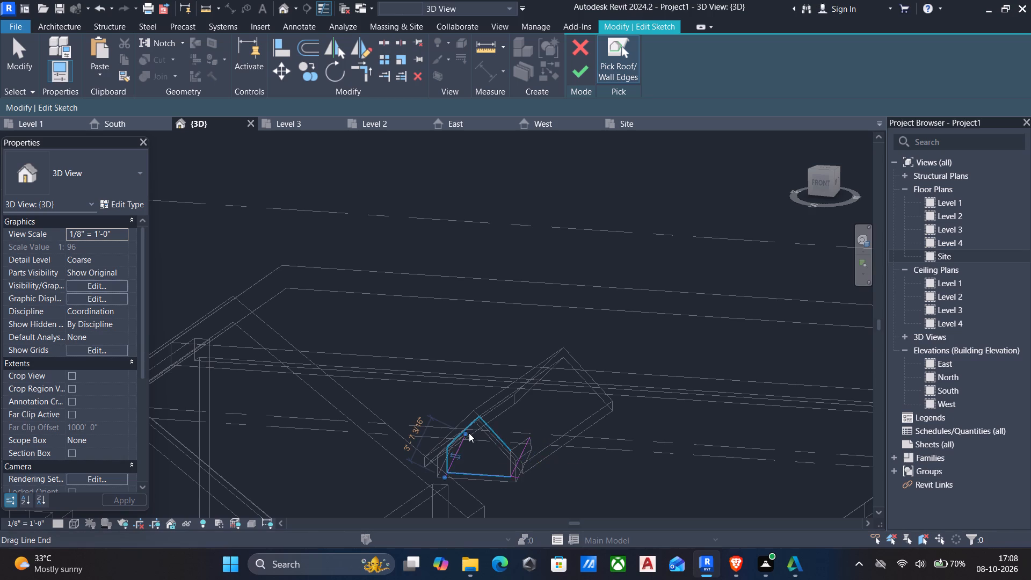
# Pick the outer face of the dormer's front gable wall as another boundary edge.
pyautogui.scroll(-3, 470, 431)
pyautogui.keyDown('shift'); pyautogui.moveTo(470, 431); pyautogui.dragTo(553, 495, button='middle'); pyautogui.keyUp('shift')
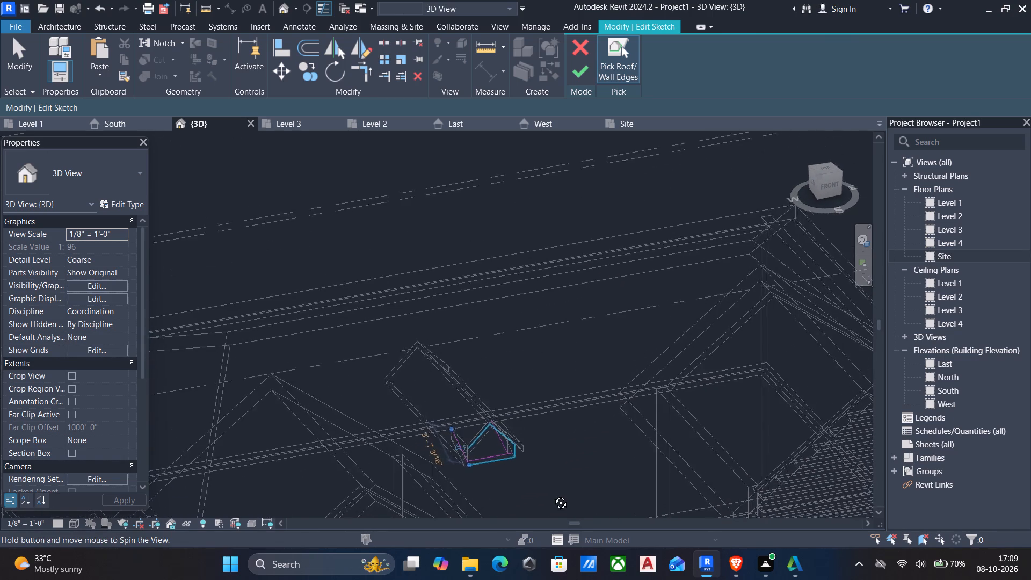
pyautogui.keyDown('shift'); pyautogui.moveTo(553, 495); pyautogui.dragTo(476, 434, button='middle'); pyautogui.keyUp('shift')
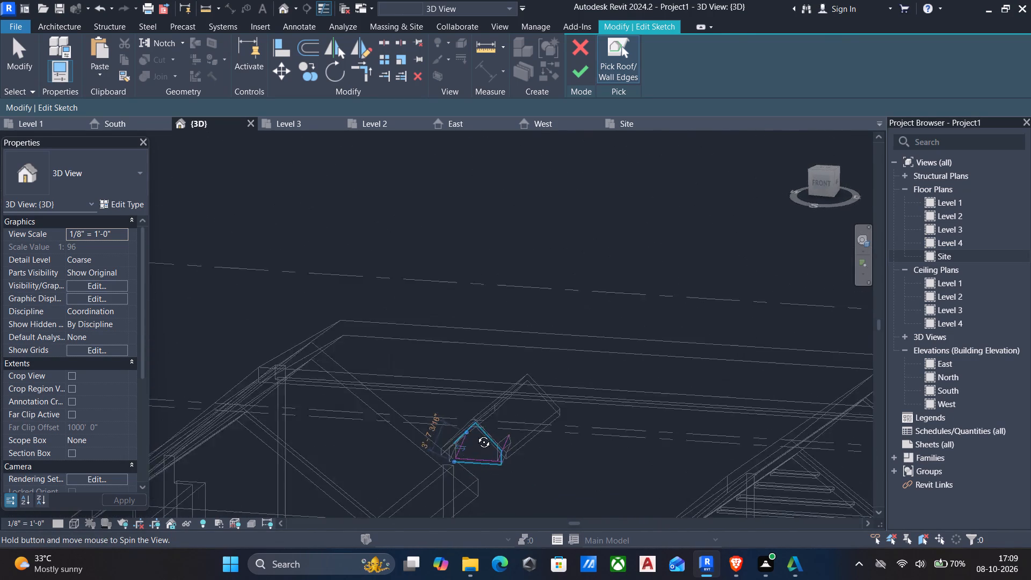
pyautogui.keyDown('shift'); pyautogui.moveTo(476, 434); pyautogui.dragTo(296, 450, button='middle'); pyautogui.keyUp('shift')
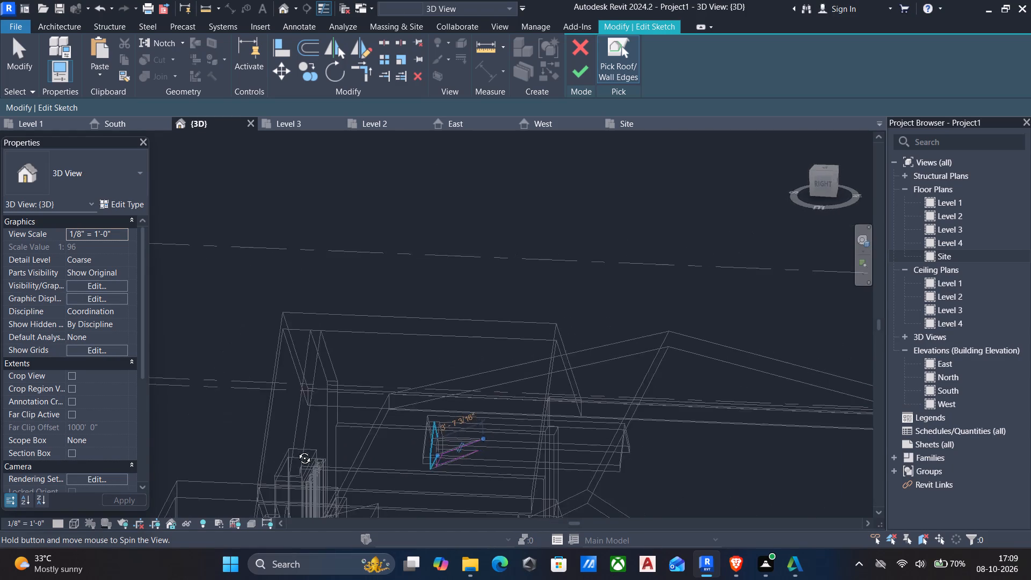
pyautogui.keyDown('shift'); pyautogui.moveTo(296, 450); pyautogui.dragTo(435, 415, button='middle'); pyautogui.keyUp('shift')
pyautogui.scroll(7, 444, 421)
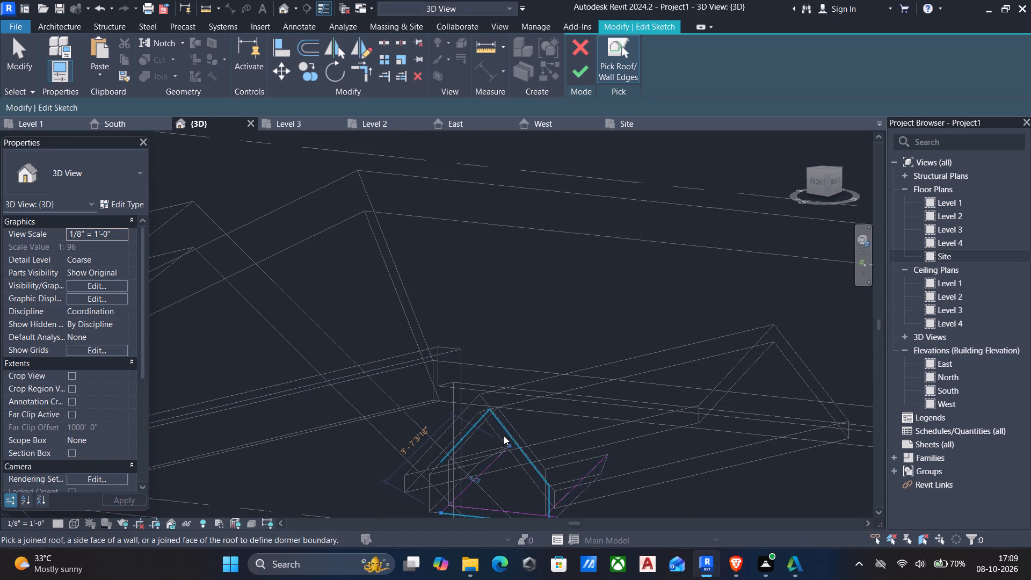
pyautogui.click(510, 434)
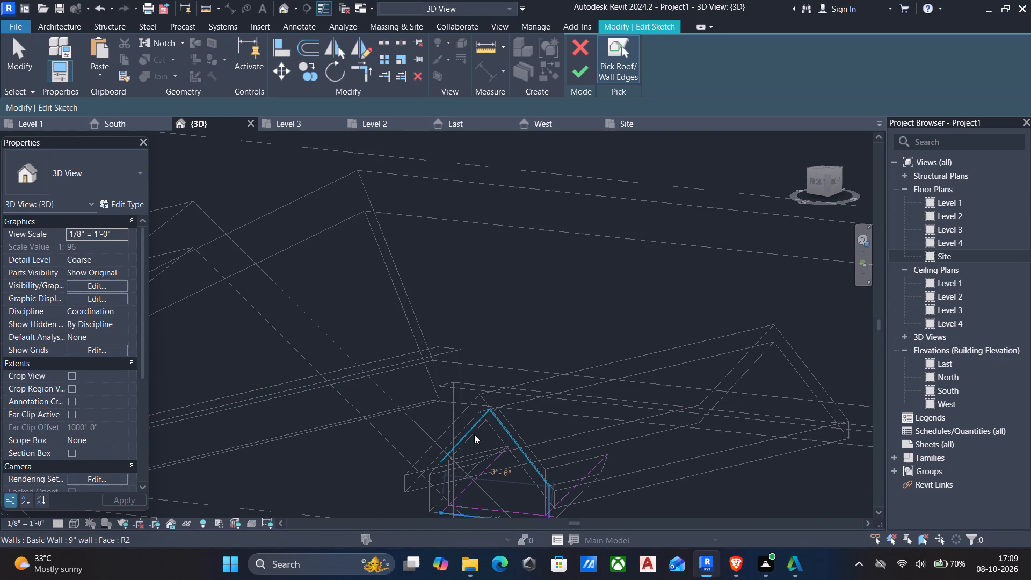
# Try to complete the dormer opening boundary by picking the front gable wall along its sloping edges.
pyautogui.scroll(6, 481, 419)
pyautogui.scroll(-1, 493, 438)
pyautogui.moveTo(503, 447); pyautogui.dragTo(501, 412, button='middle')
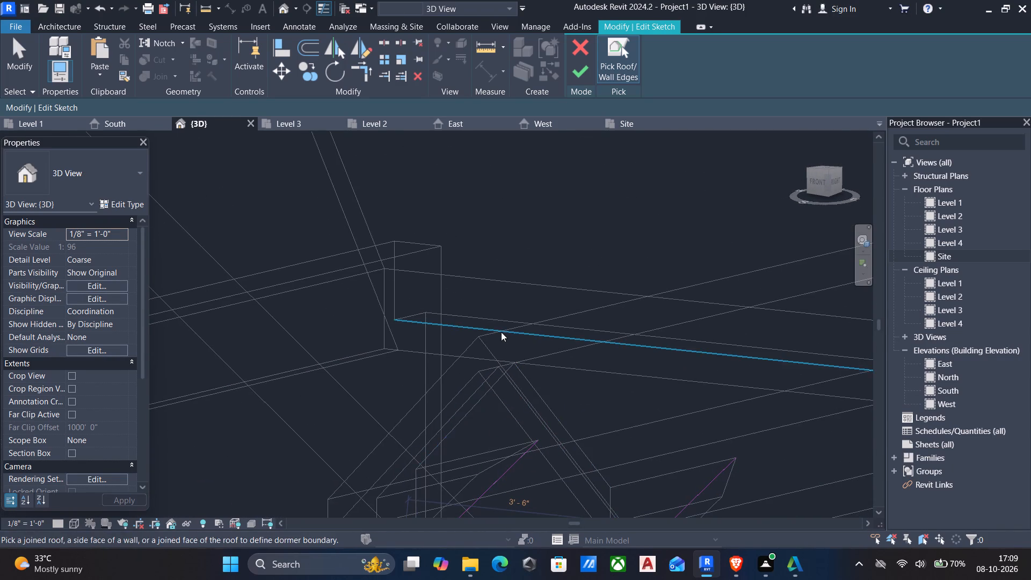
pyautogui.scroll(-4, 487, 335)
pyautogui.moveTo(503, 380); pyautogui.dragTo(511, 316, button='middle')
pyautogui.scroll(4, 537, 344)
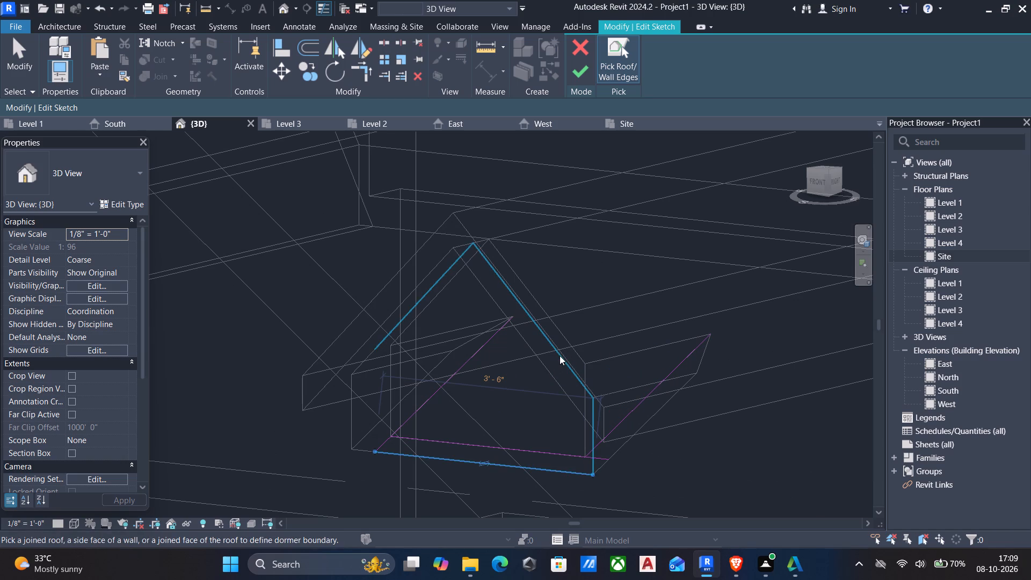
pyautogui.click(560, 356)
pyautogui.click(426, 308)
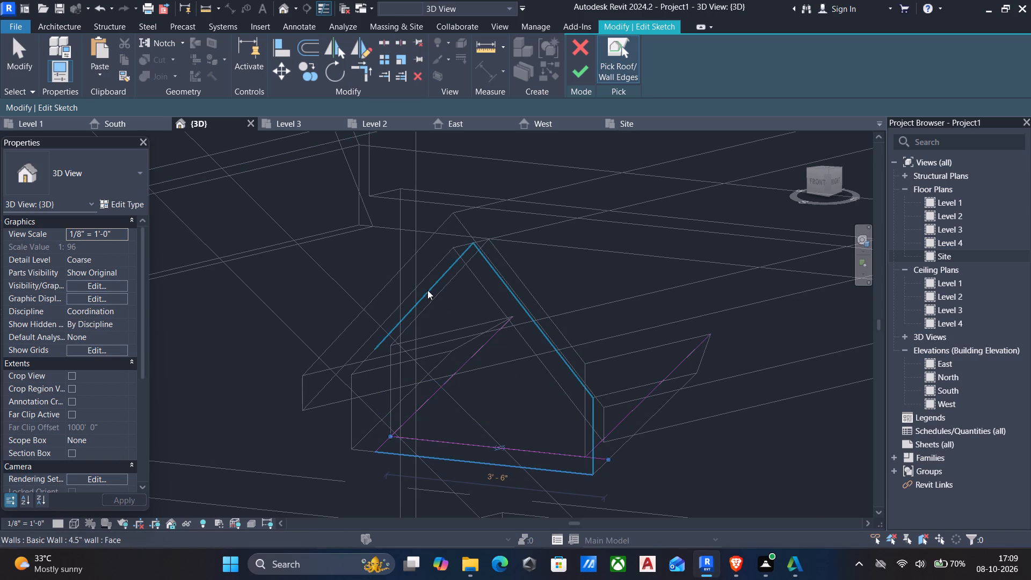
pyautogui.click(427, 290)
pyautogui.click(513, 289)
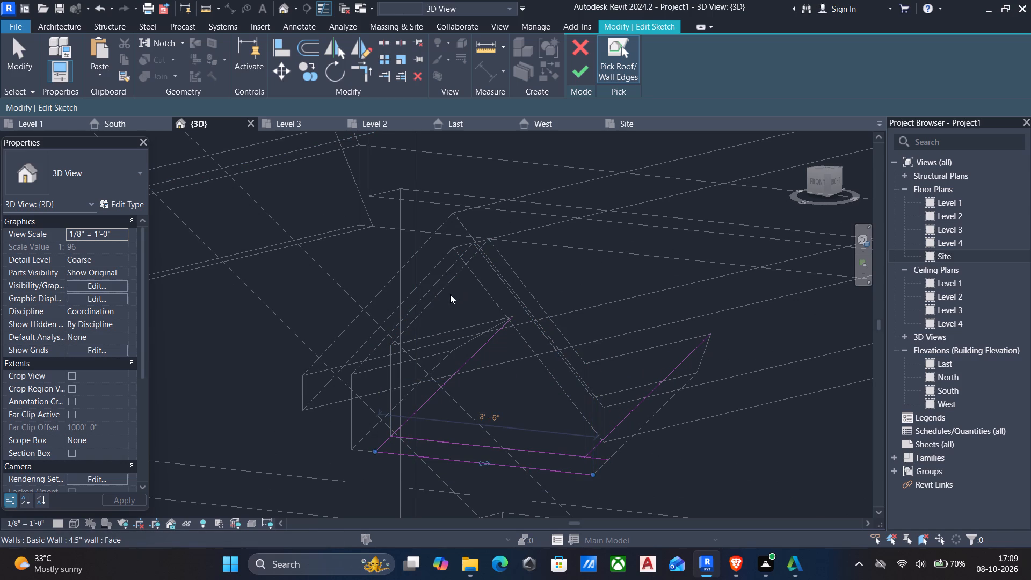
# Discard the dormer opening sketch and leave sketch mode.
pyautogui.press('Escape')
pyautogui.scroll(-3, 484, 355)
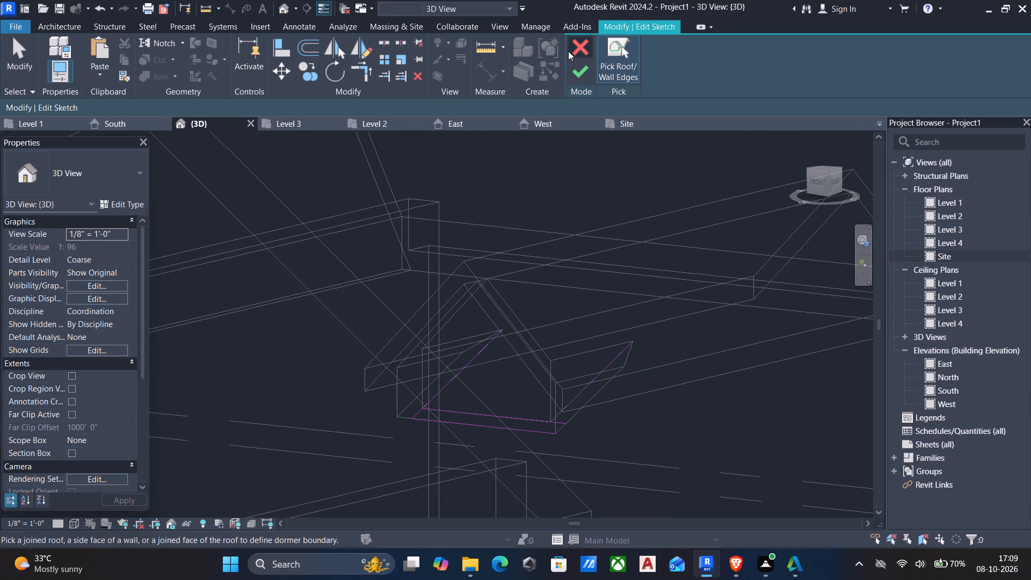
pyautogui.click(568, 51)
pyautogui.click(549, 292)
# Switch the 3D view's visual style to Shaded.
pyautogui.scroll(-2, 544, 291)
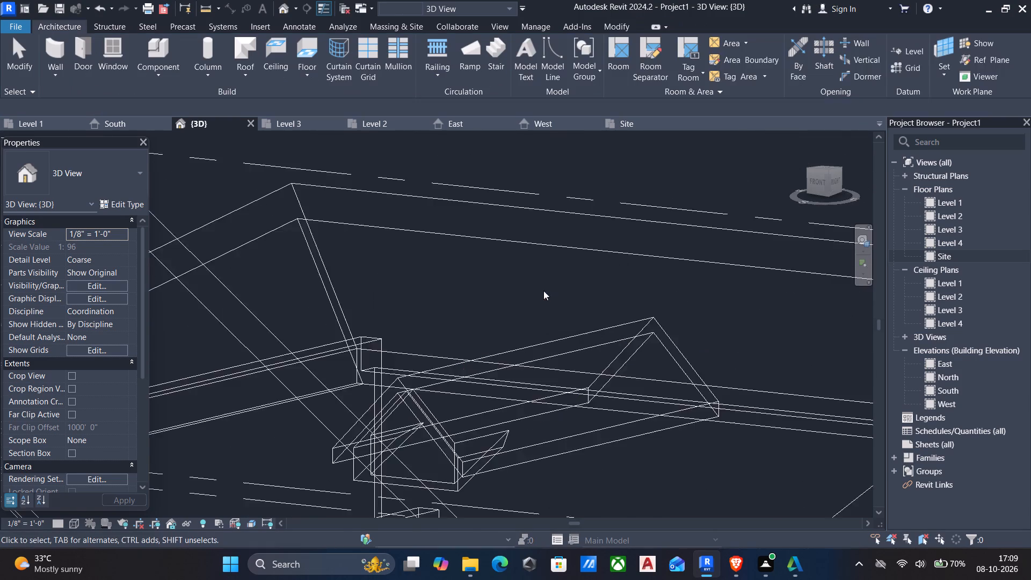
pyautogui.scroll(-4, 543, 291)
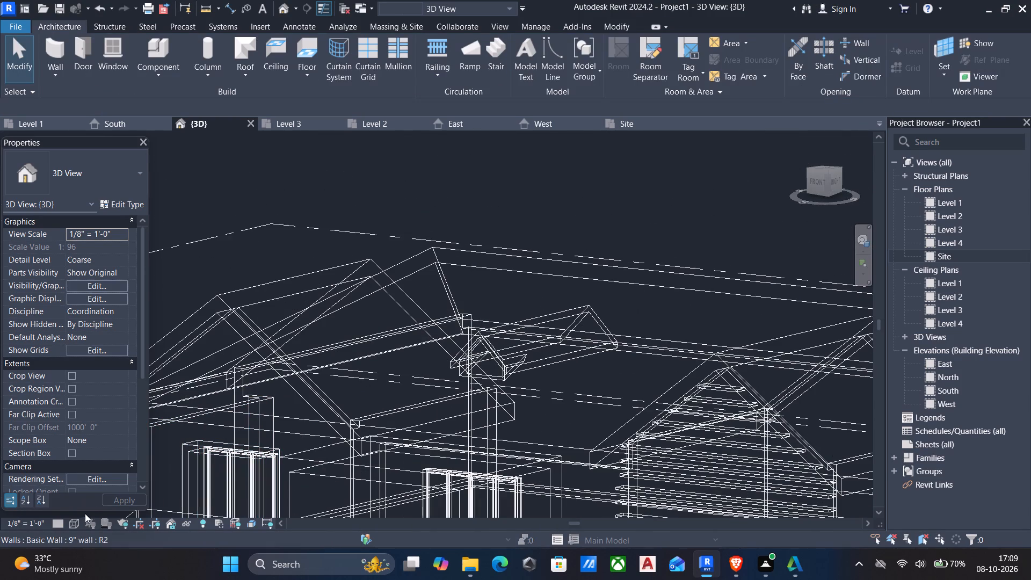
pyautogui.click(71, 520)
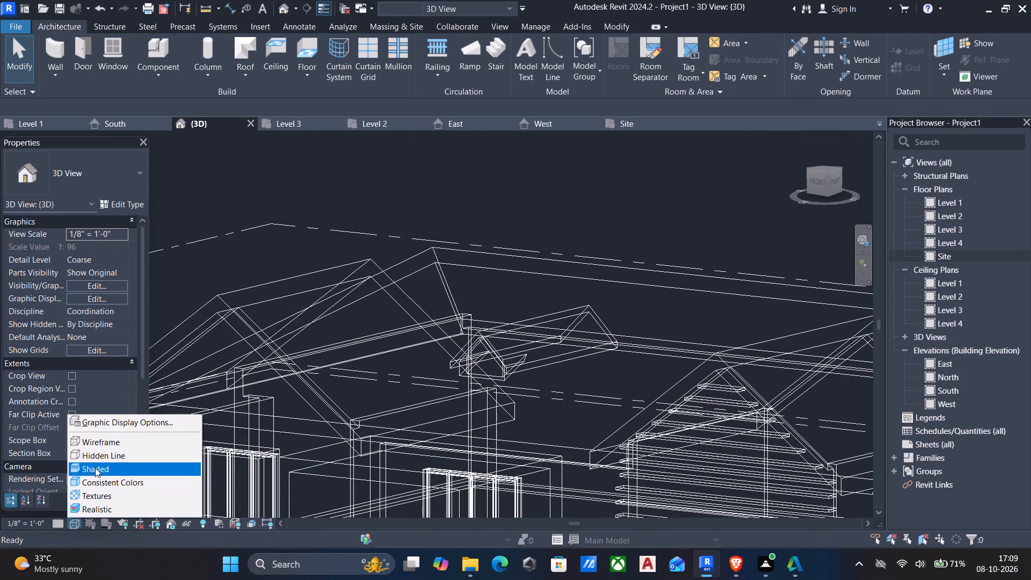
pyautogui.click(95, 468)
# Start placing a window and duplicate the Fixed 36" x 48" type as a new type named 2' X 2'.
pyautogui.scroll(-3, 219, 438)
pyautogui.keyDown('shift'); pyautogui.moveTo(239, 438); pyautogui.dragTo(293, 425, button='middle'); pyautogui.keyUp('shift')
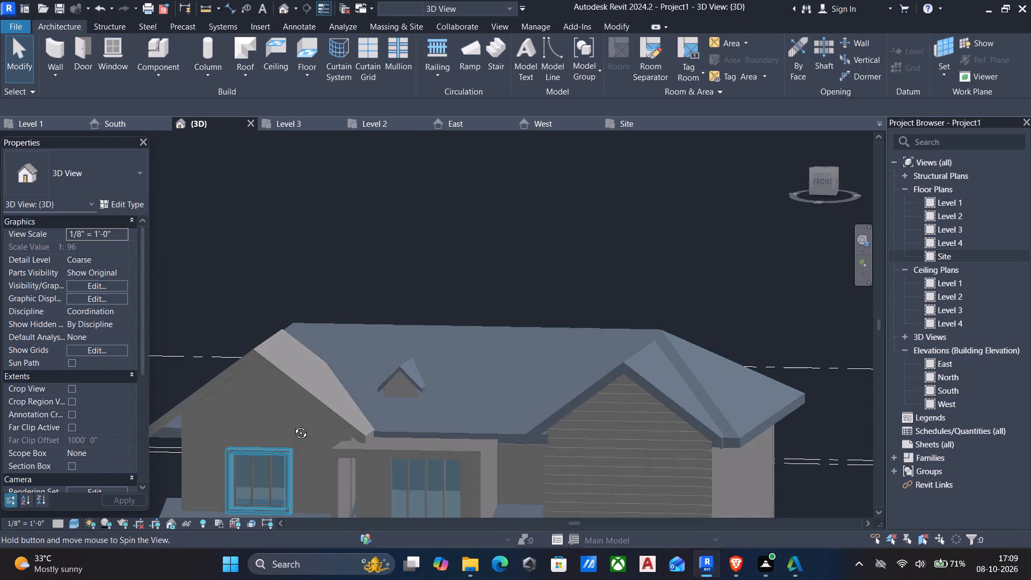
pyautogui.keyDown('shift'); pyautogui.moveTo(293, 425); pyautogui.dragTo(284, 436, button='middle'); pyautogui.keyUp('shift')
pyautogui.scroll(1, 284, 436)
pyautogui.scroll(2, 404, 379)
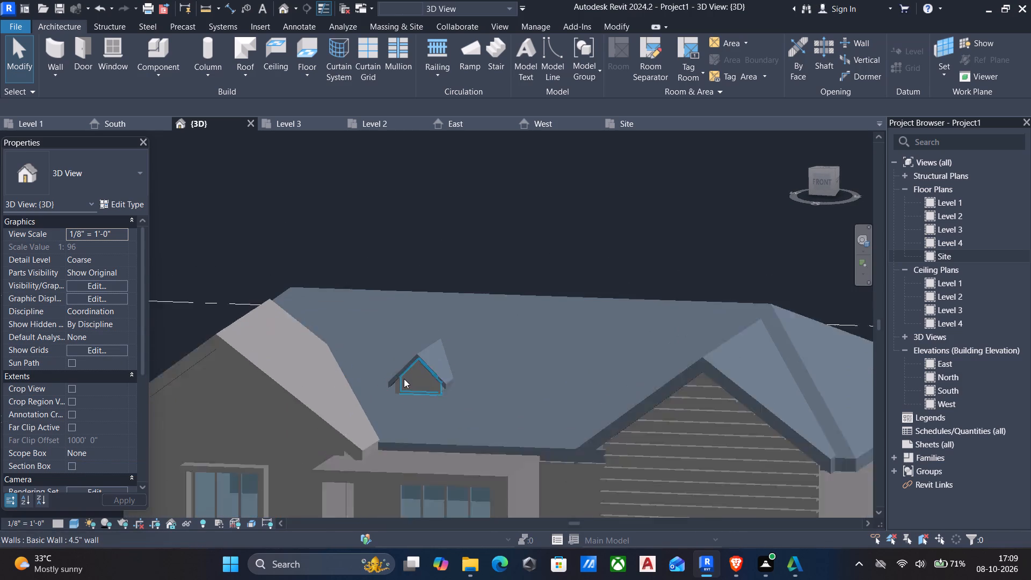
pyautogui.scroll(3, 404, 379)
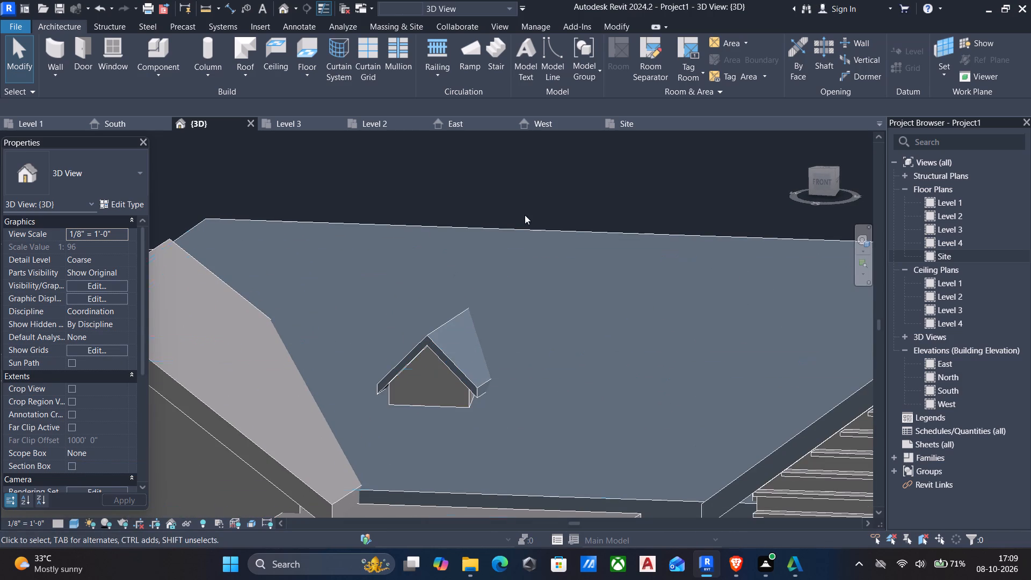
pyautogui.write('WN')
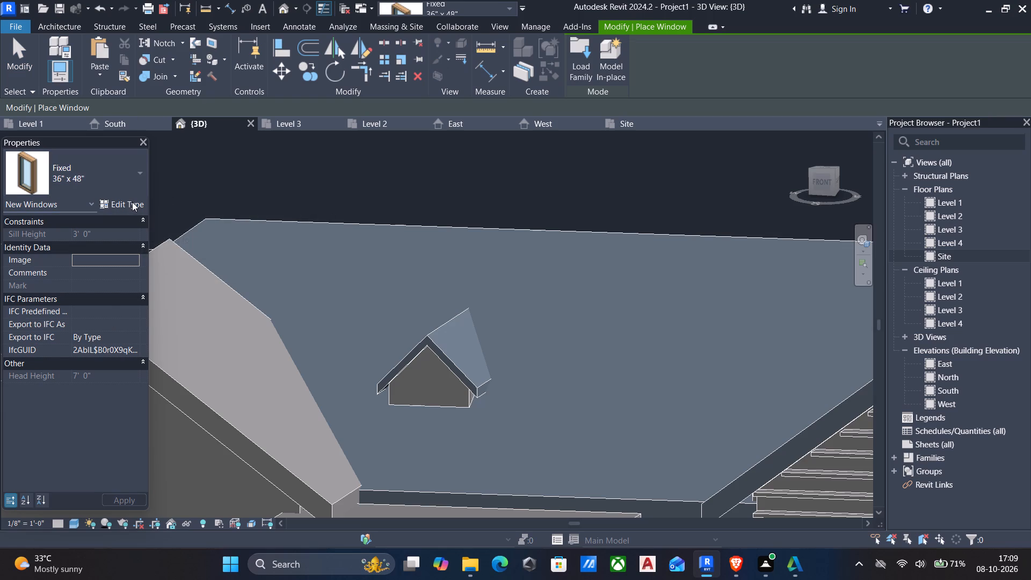
pyautogui.click(132, 202)
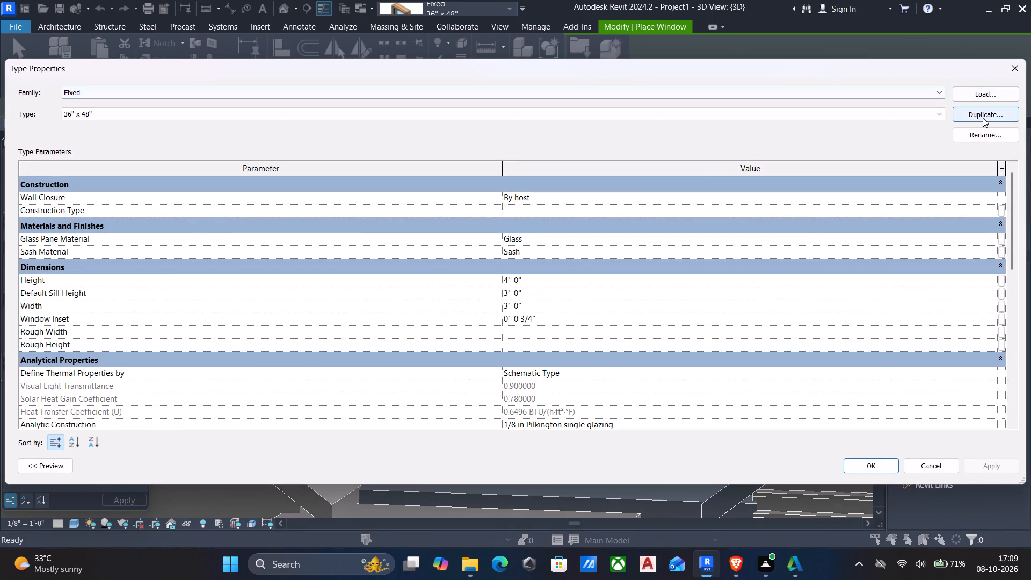
pyautogui.click(974, 115)
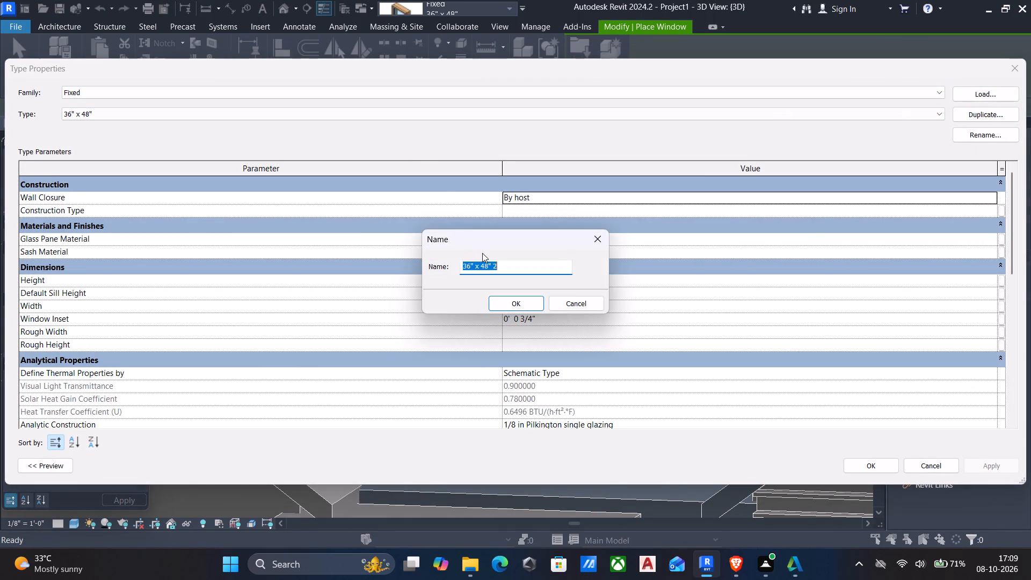
pyautogui.press('BackSpace')
pyautogui.write("2'2")
pyautogui.press('BackSpace')
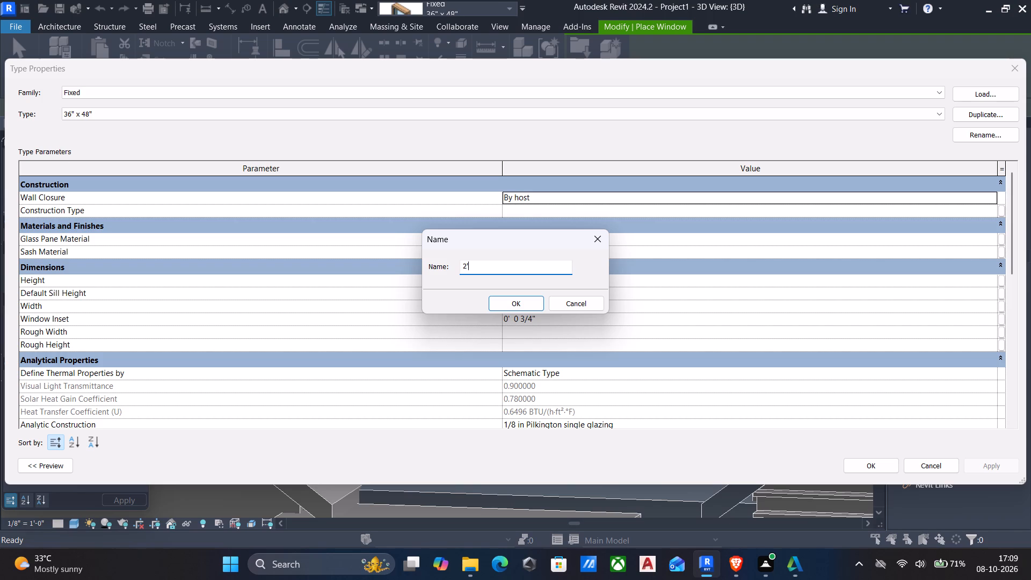
pyautogui.press('space')
pyautogui.write('X')
pyautogui.press('space')
pyautogui.write("2'")
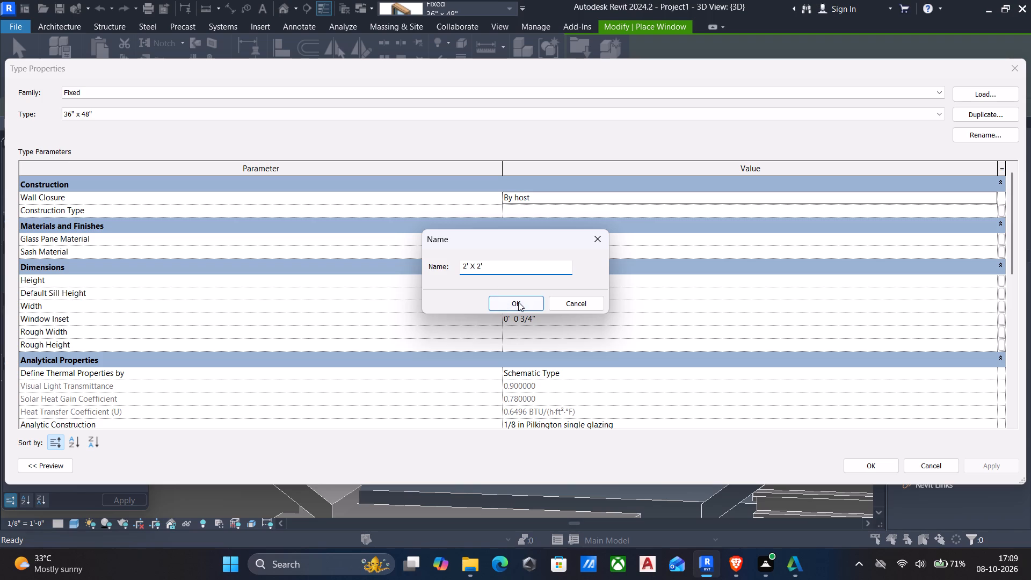
pyautogui.click(518, 302)
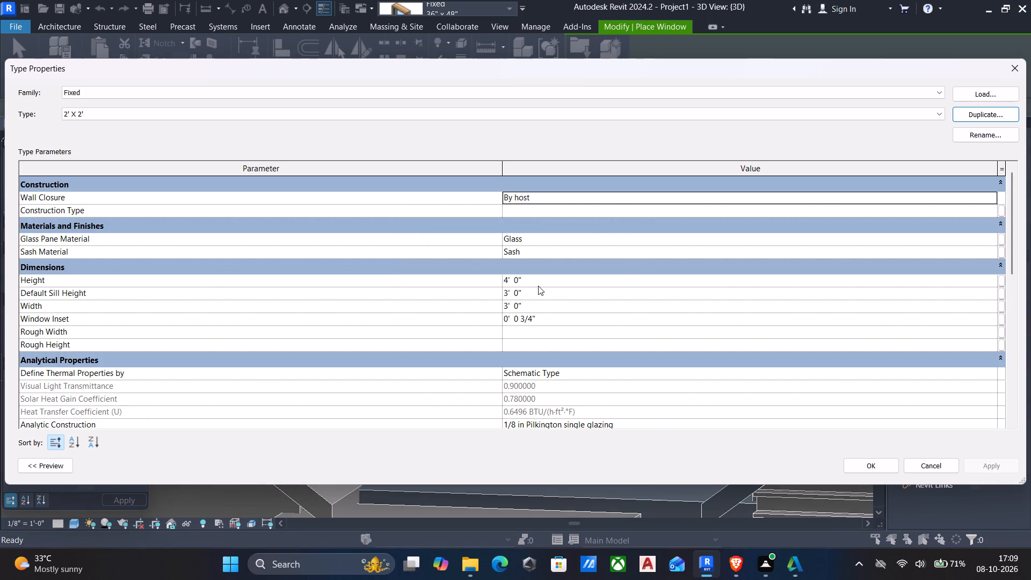
# Set the new 2' X 2' window type's height and default sill height to 2' and accept the type.
pyautogui.click(538, 282)
pyautogui.write("2'")
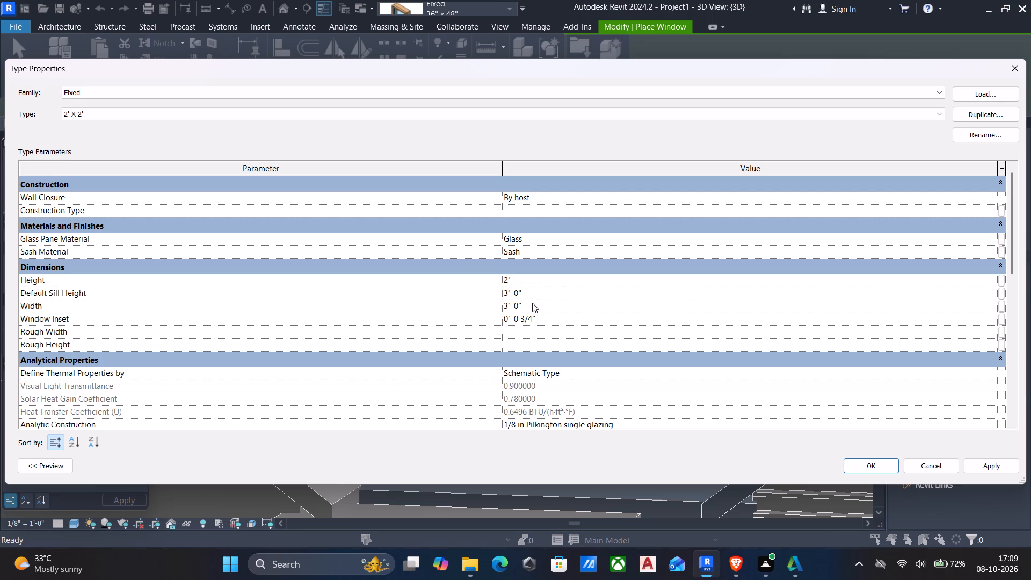
pyautogui.click(535, 293)
pyautogui.press('2')
pyautogui.press("'")
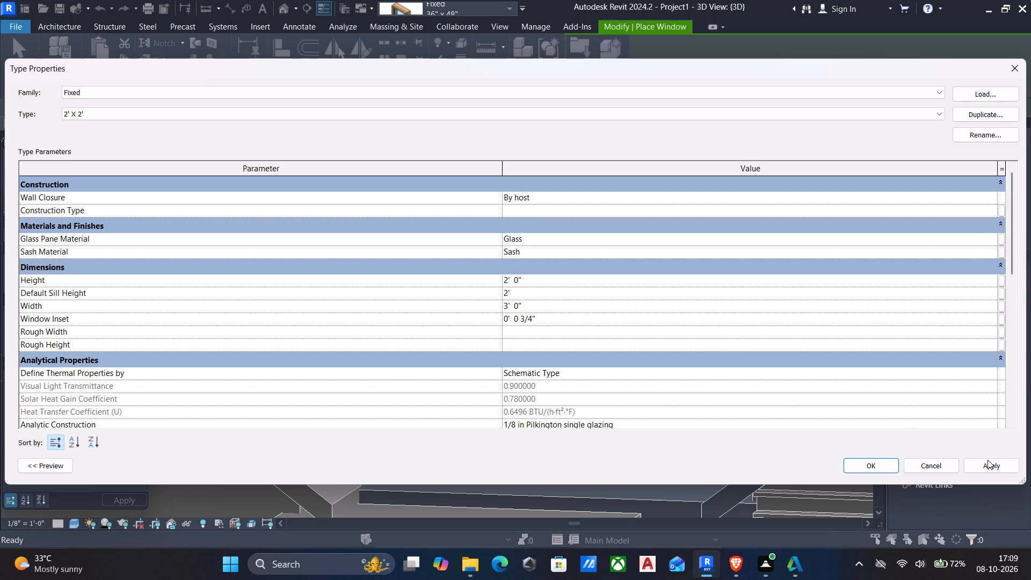
pyautogui.click(993, 466)
pyautogui.click(873, 461)
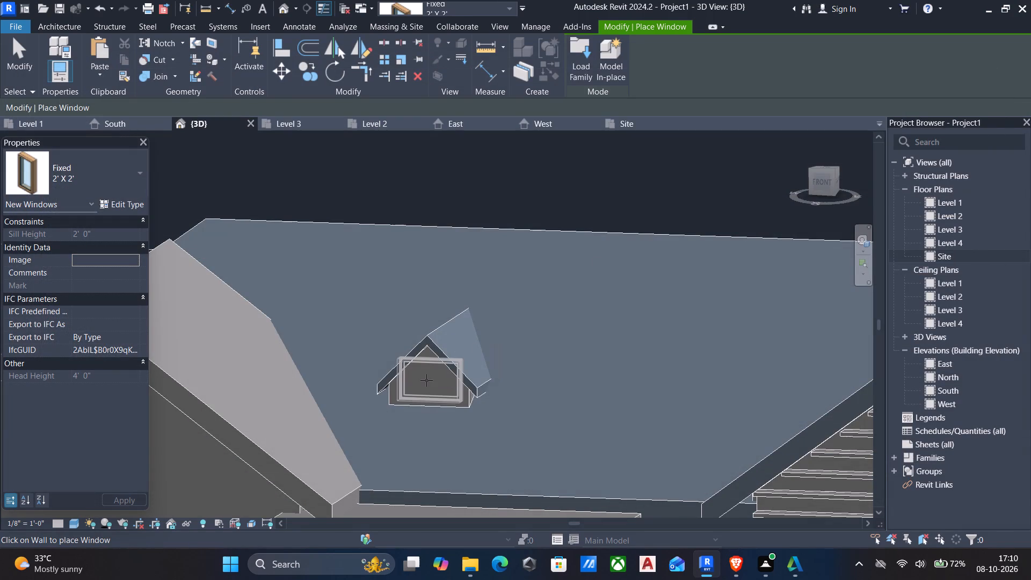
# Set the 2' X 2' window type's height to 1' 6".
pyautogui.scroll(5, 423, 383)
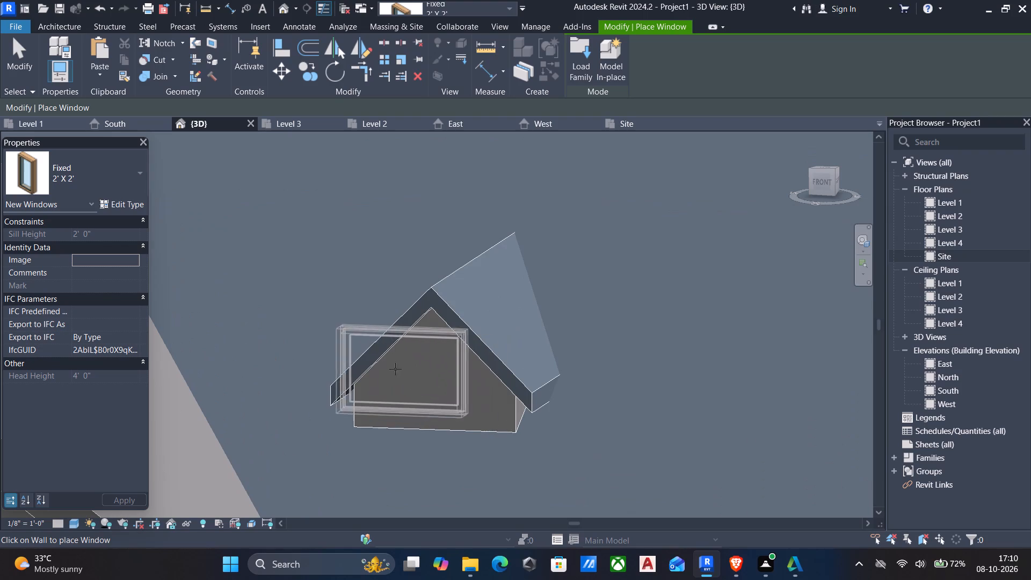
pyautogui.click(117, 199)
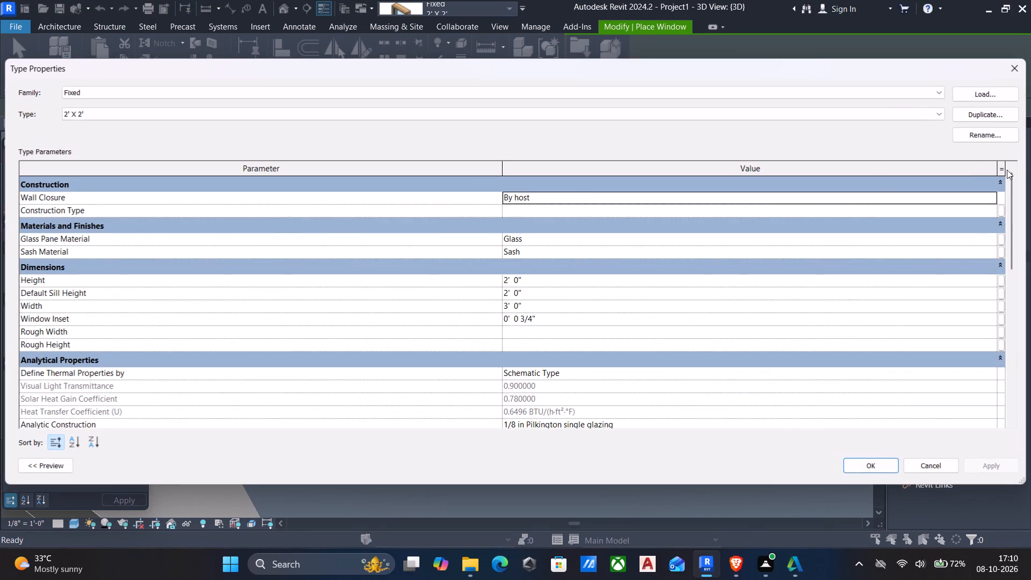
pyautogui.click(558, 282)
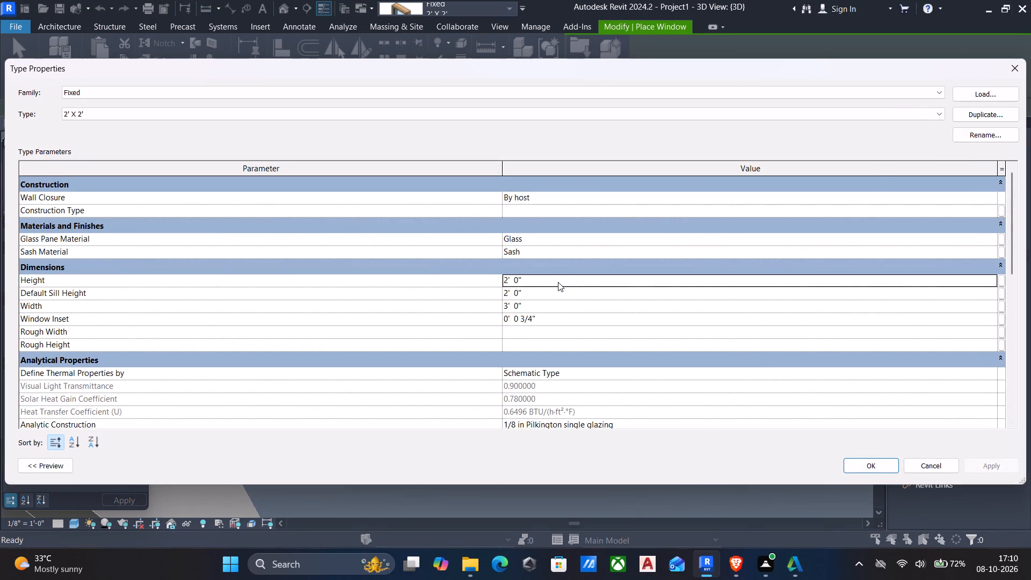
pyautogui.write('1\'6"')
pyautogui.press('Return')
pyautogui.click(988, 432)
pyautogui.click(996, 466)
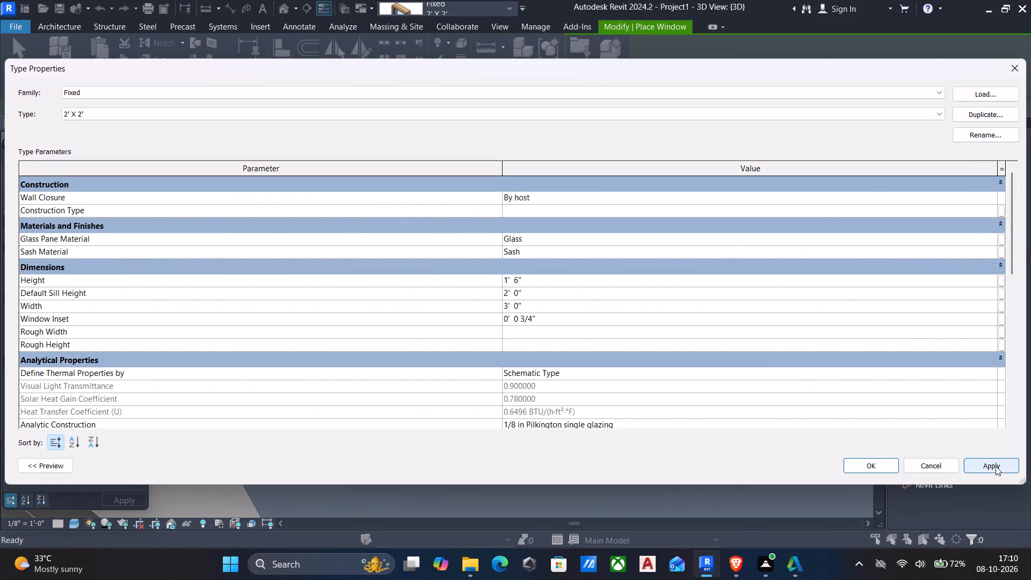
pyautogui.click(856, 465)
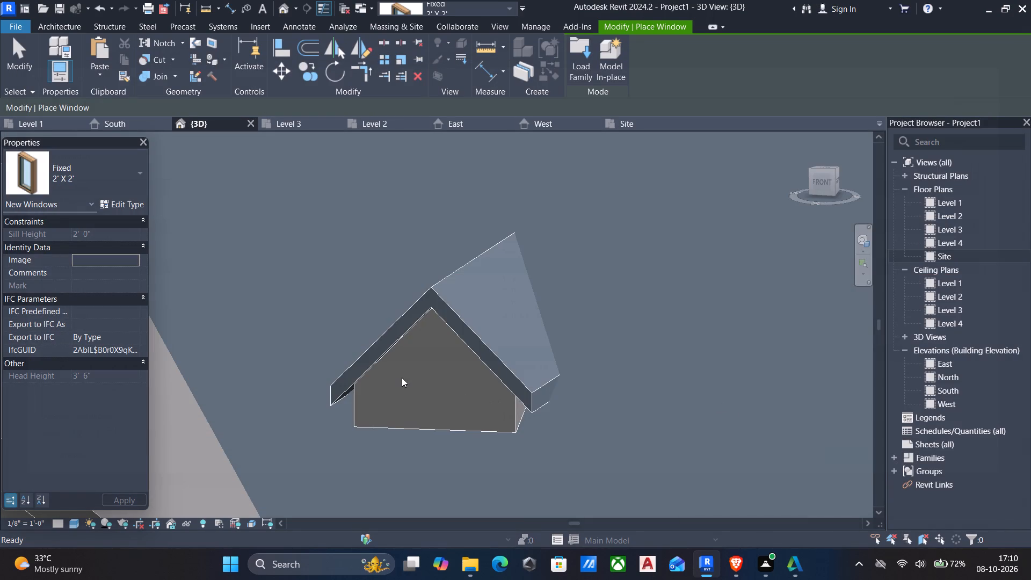
# Place a Fixed 2' X 2' window centred on the small dormer's front gable wall and end window placement.
pyautogui.click(47, 180)
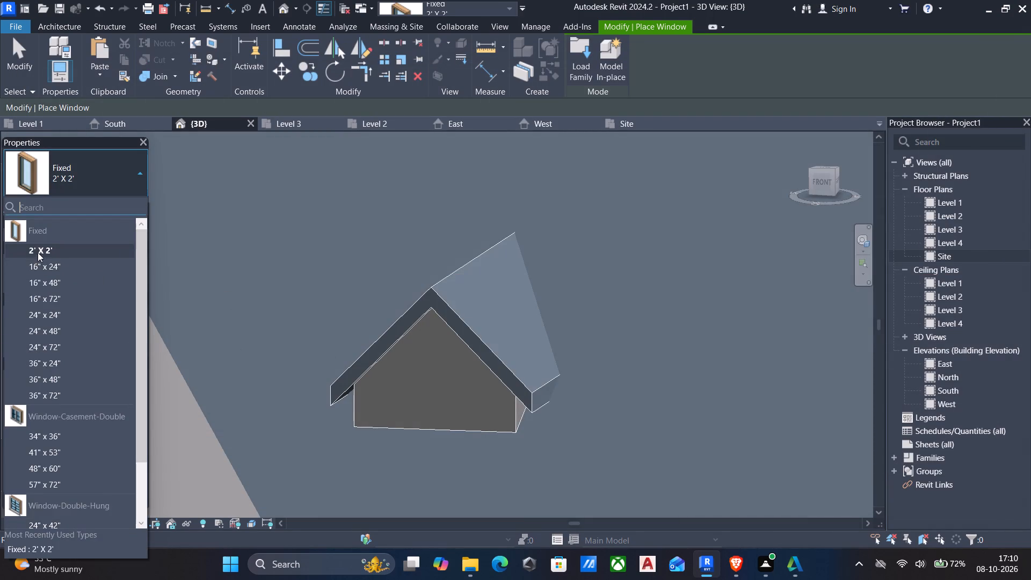
pyautogui.click(43, 251)
pyautogui.scroll(5, 439, 393)
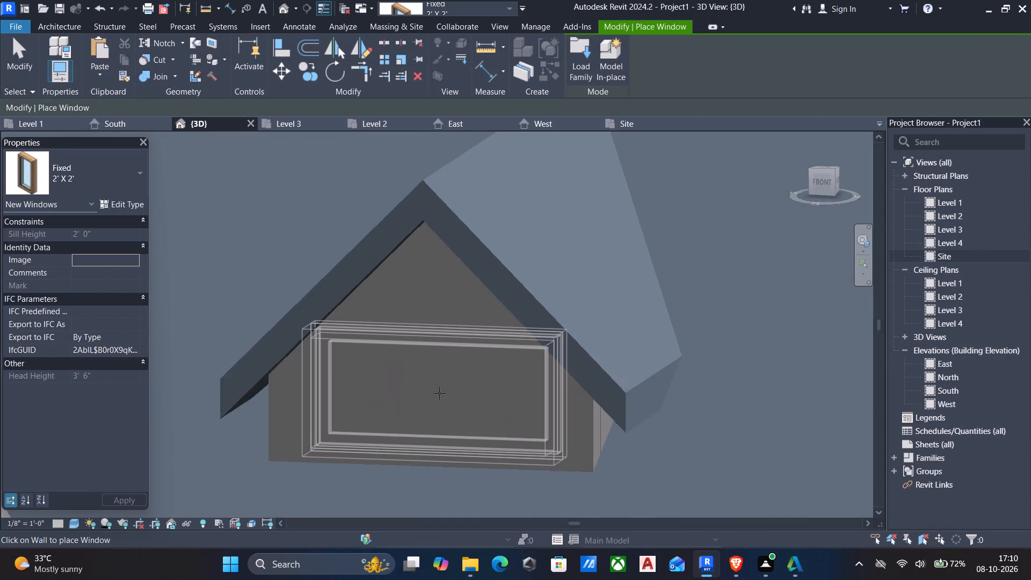
pyautogui.click(437, 395)
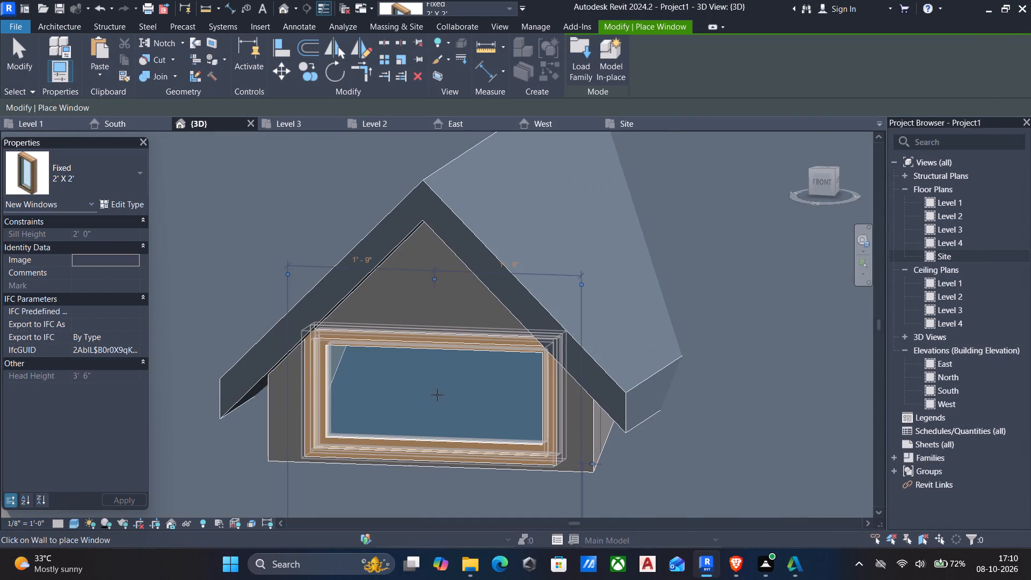
pyautogui.scroll(-5, 437, 395)
pyautogui.press('Escape')
pyautogui.scroll(-4, 447, 403)
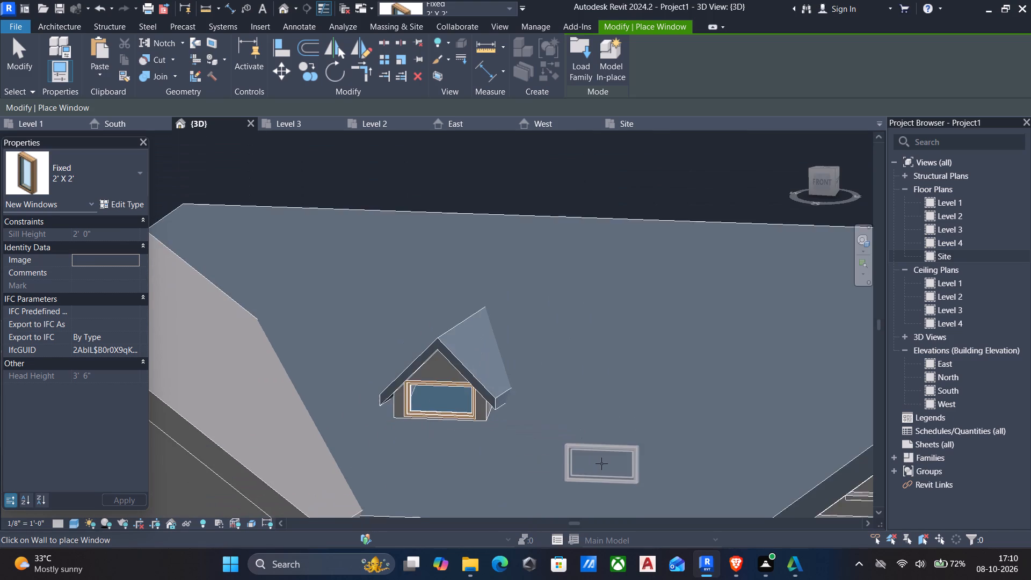
pyautogui.press('Escape')
pyautogui.scroll(-3, 601, 464)
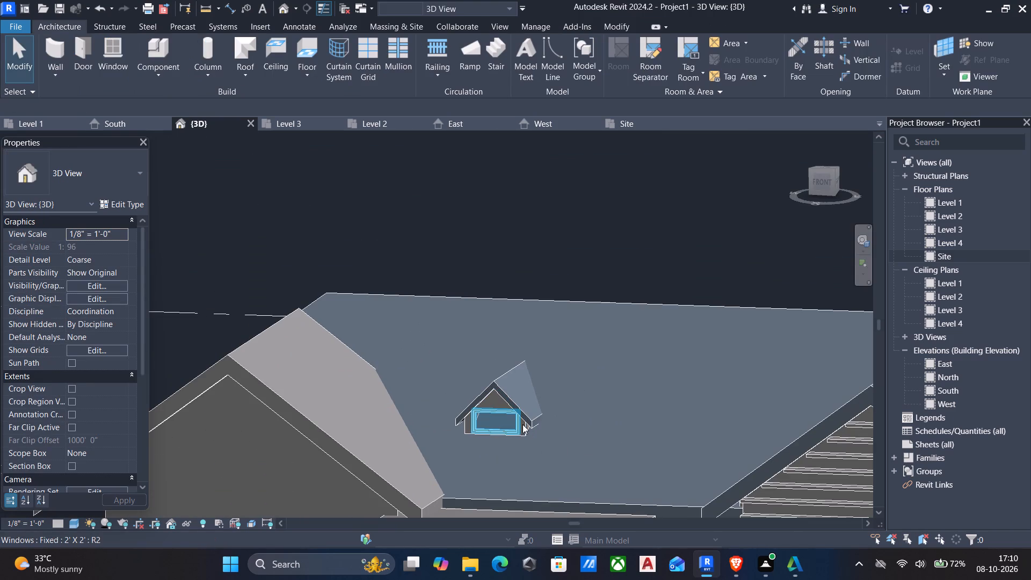
# Set the height and default sill height of the placed dormer window's type to 1'.
pyautogui.click(489, 414)
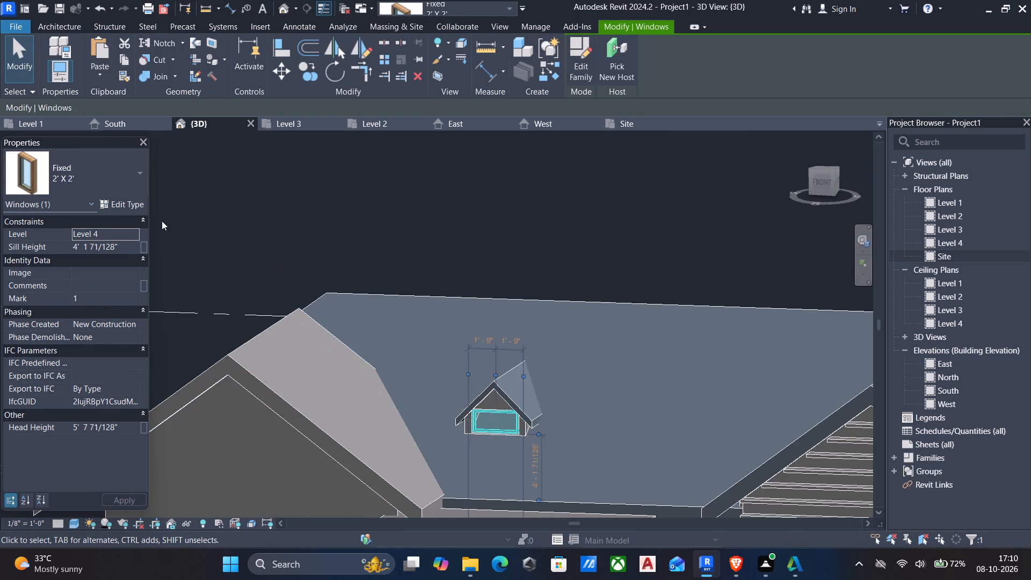
pyautogui.click(122, 198)
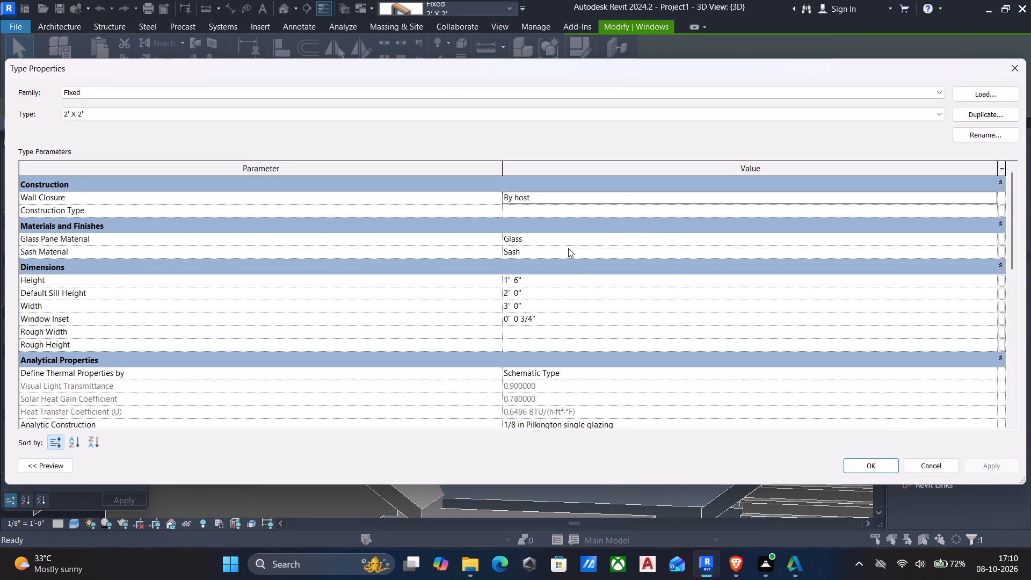
pyautogui.click(558, 279)
pyautogui.write("1'")
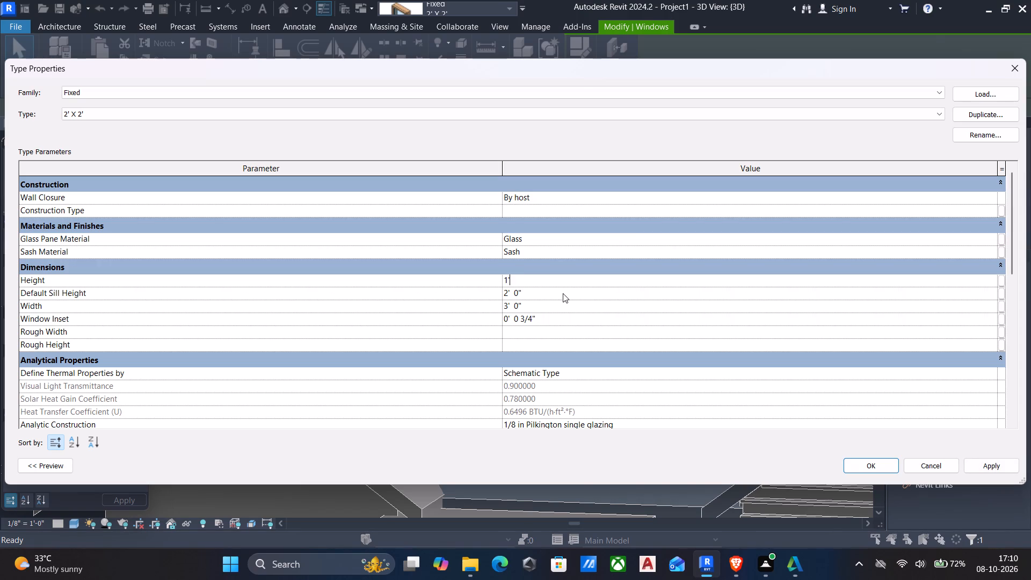
pyautogui.press('Return')
pyautogui.click(547, 299)
pyautogui.write("1'")
pyautogui.press('Return')
pyautogui.click(989, 468)
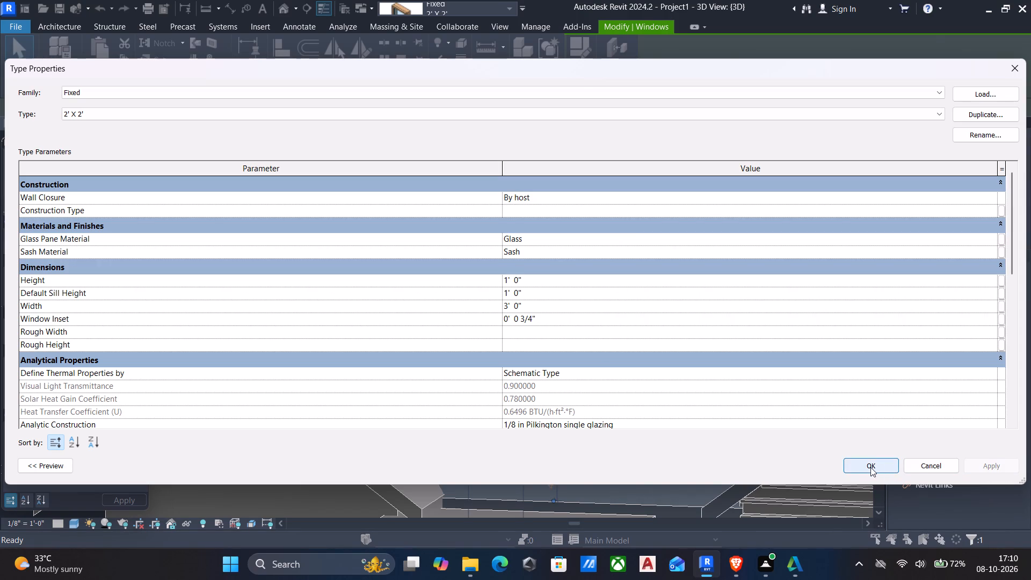
pyautogui.click(870, 467)
pyautogui.press('Escape')
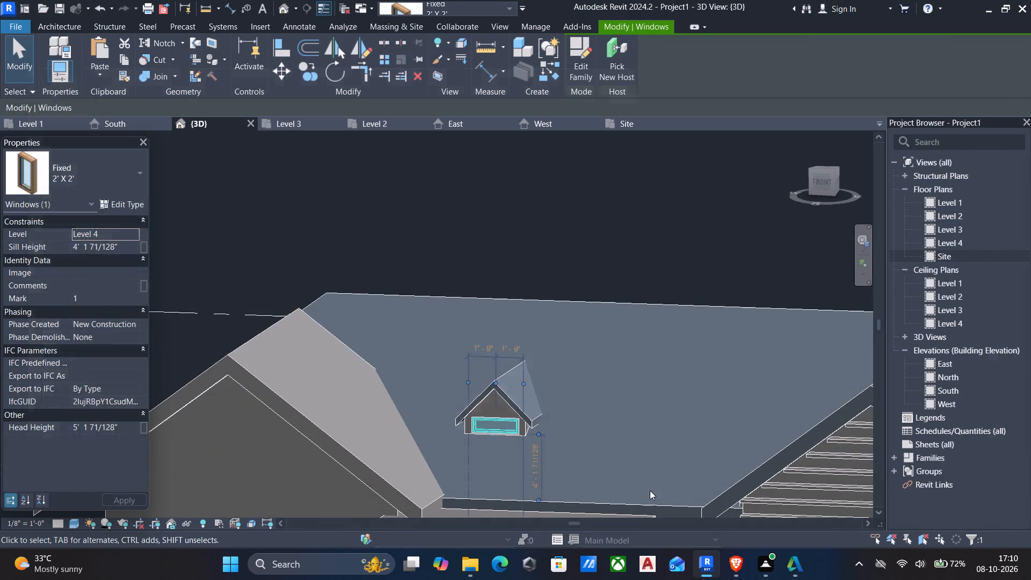
# Nudge the dormer window up about 2 inches on the front gable wall.
pyautogui.click(490, 419)
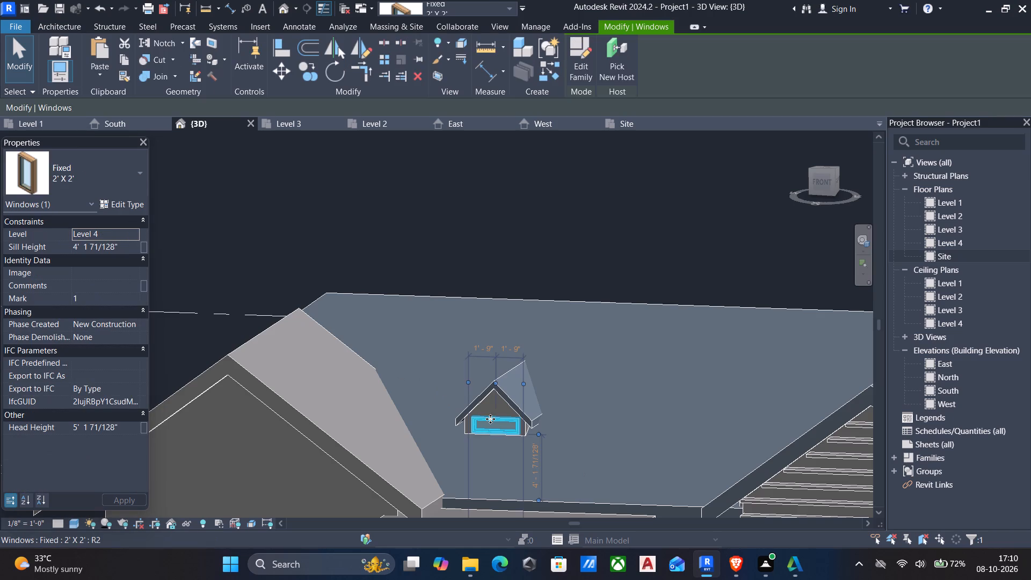
pyautogui.press('Up')
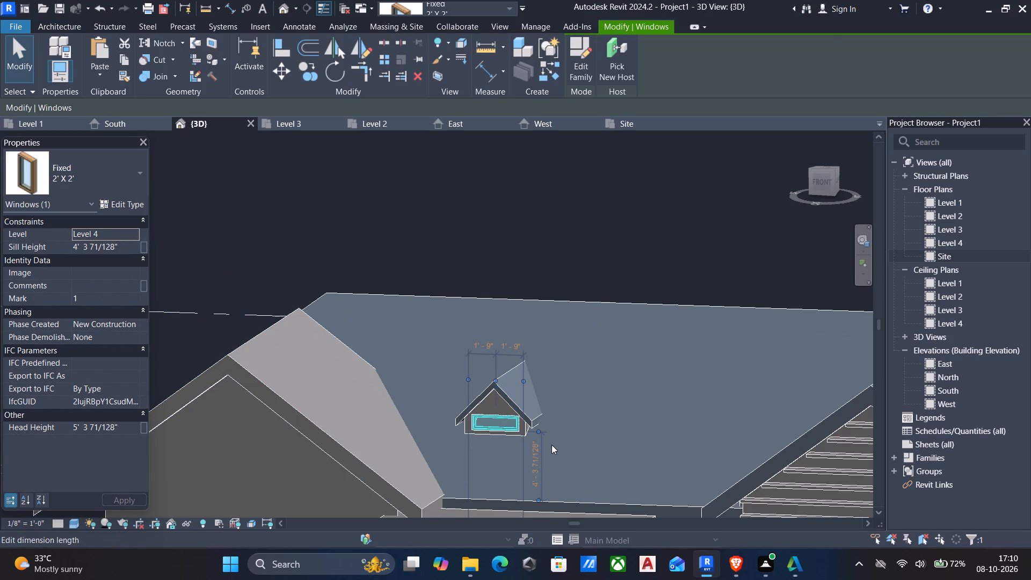
pyautogui.press('Escape')
# Nudge the small dormer's window up 1 inch on the front gable wall and deselect it.
pyautogui.click(503, 415)
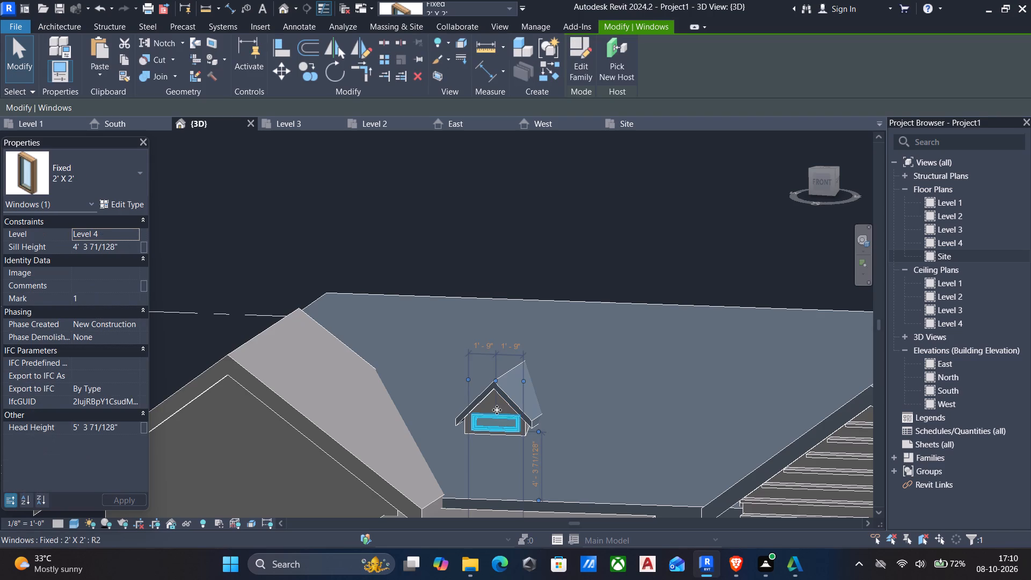
pyautogui.scroll(5, 471, 414)
pyautogui.press('Up')
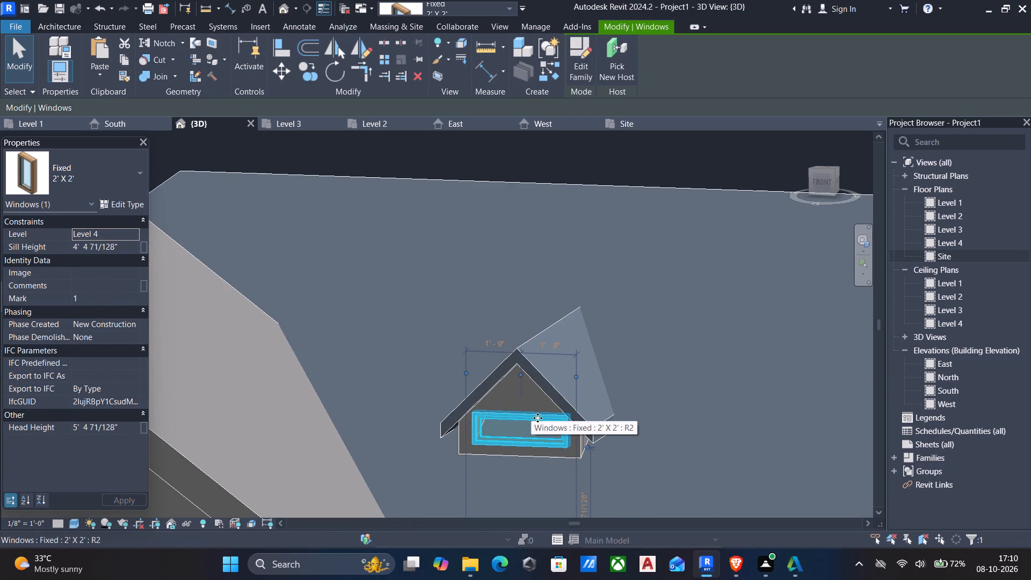
pyautogui.press('Escape')
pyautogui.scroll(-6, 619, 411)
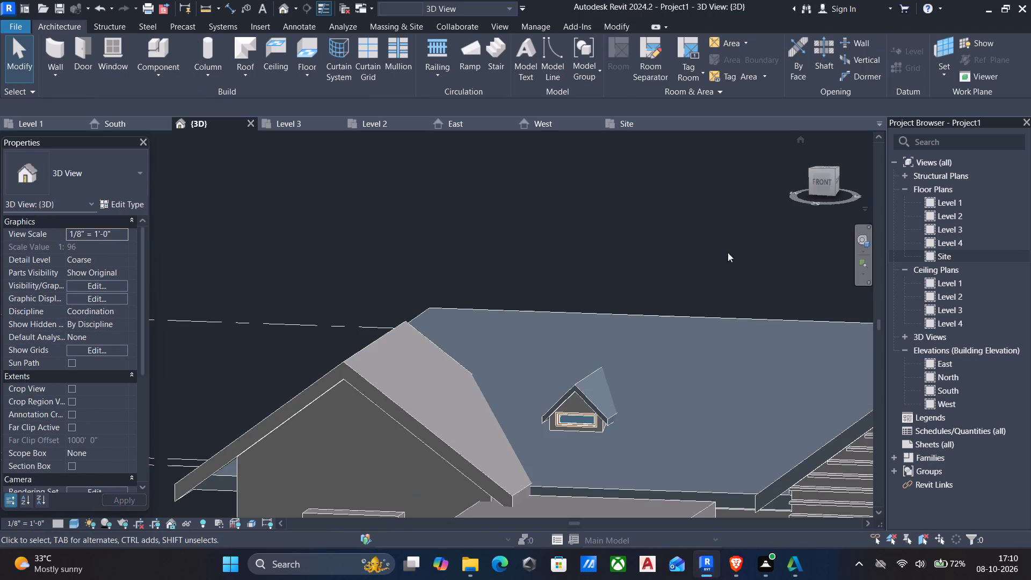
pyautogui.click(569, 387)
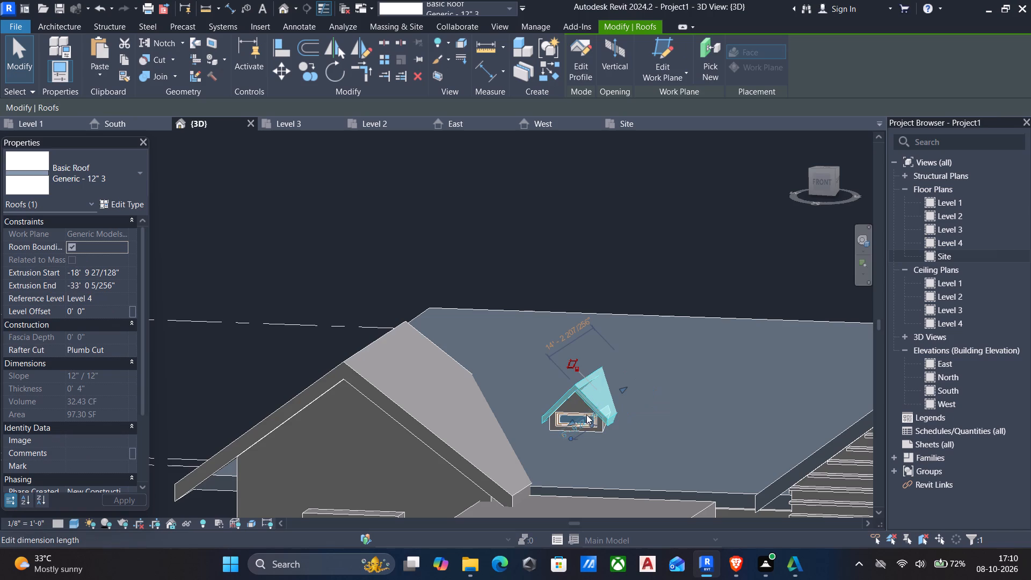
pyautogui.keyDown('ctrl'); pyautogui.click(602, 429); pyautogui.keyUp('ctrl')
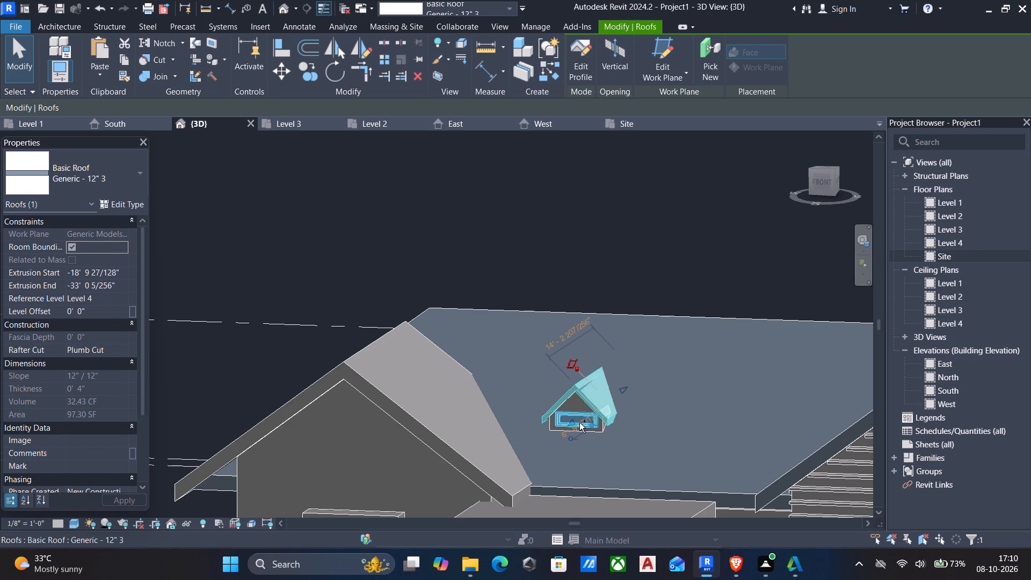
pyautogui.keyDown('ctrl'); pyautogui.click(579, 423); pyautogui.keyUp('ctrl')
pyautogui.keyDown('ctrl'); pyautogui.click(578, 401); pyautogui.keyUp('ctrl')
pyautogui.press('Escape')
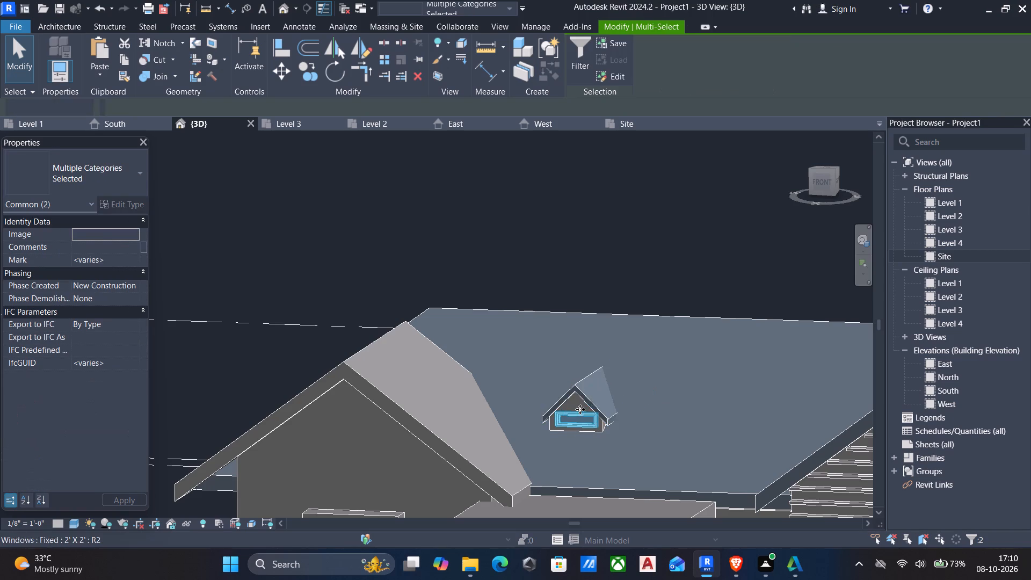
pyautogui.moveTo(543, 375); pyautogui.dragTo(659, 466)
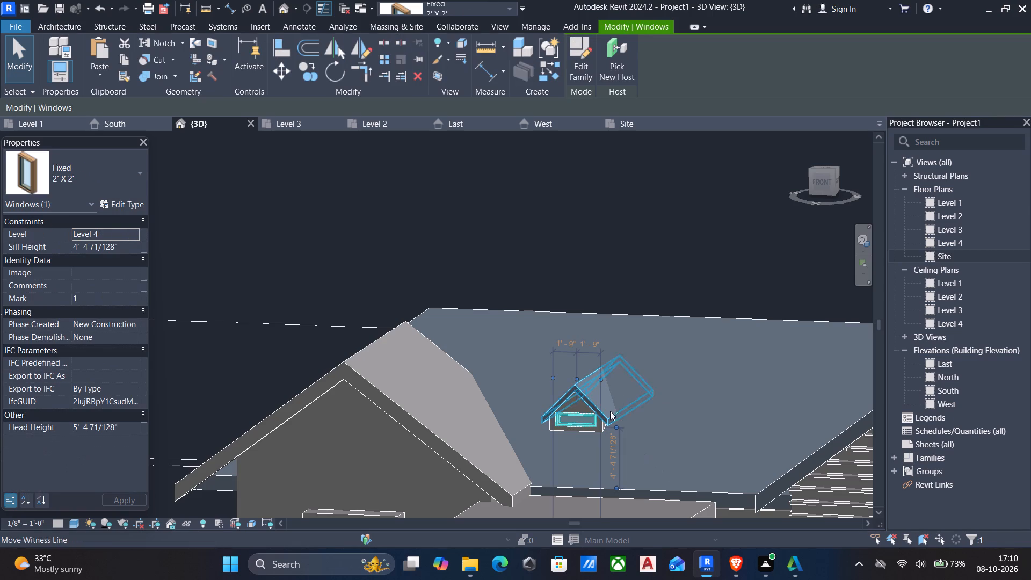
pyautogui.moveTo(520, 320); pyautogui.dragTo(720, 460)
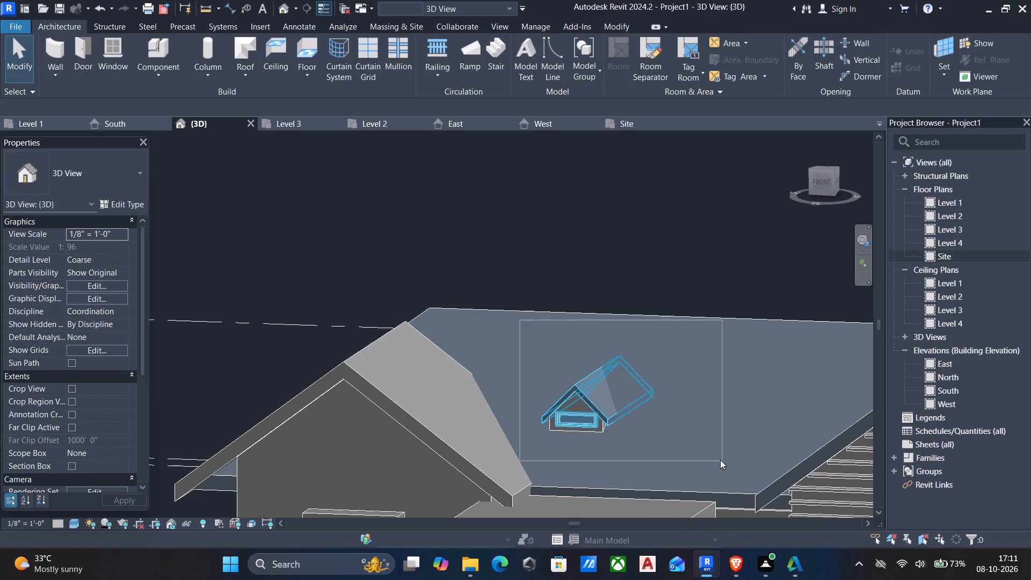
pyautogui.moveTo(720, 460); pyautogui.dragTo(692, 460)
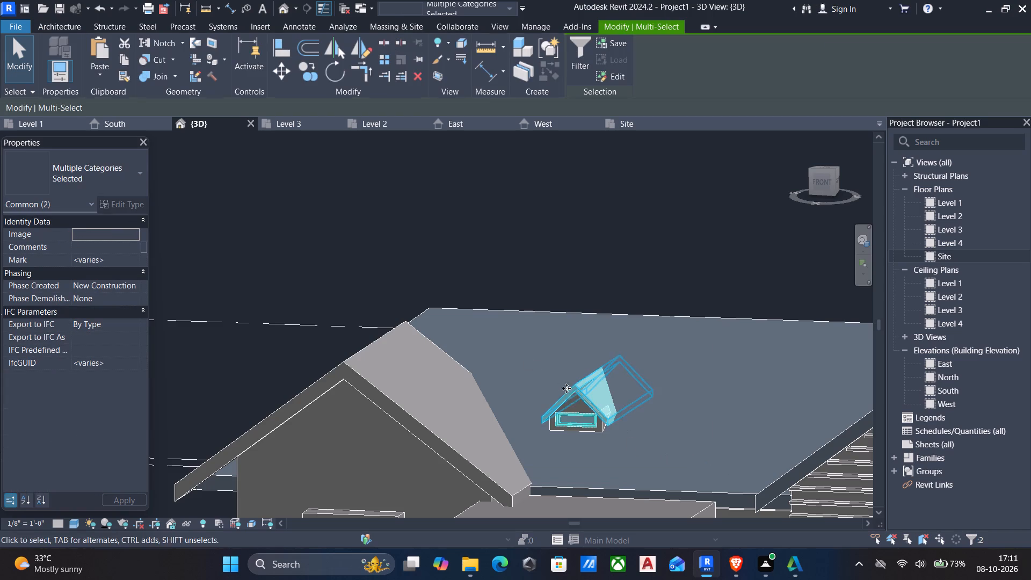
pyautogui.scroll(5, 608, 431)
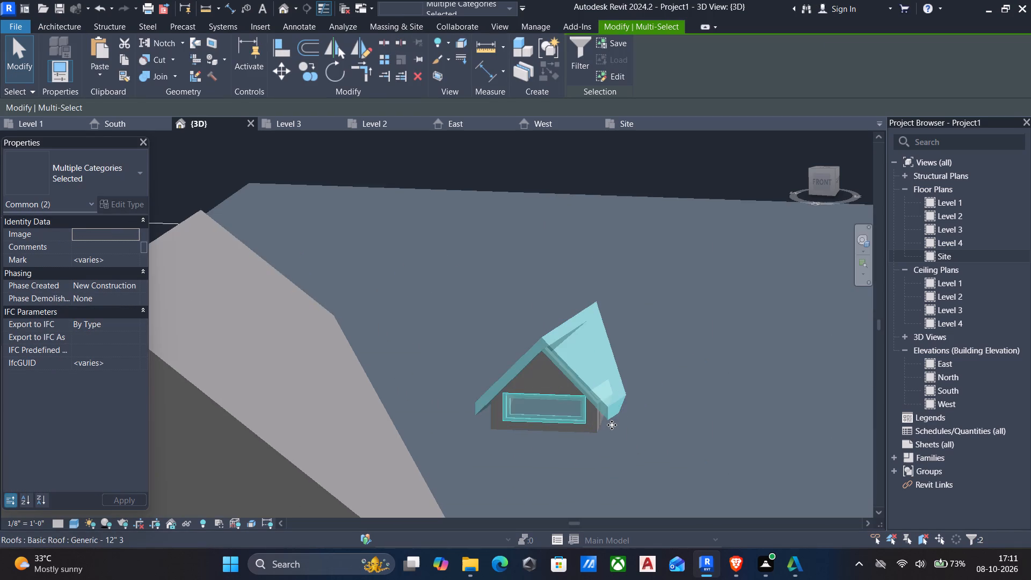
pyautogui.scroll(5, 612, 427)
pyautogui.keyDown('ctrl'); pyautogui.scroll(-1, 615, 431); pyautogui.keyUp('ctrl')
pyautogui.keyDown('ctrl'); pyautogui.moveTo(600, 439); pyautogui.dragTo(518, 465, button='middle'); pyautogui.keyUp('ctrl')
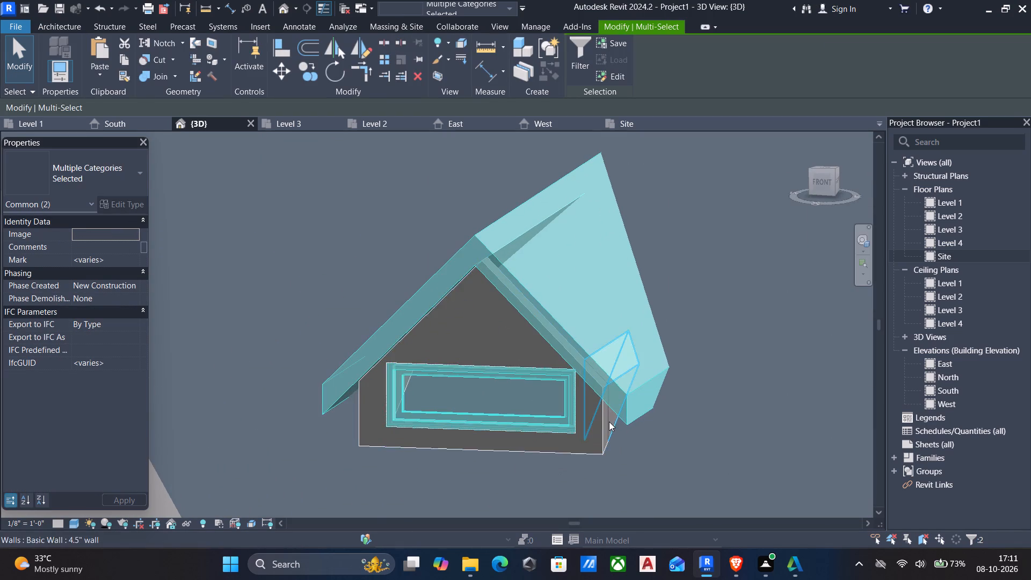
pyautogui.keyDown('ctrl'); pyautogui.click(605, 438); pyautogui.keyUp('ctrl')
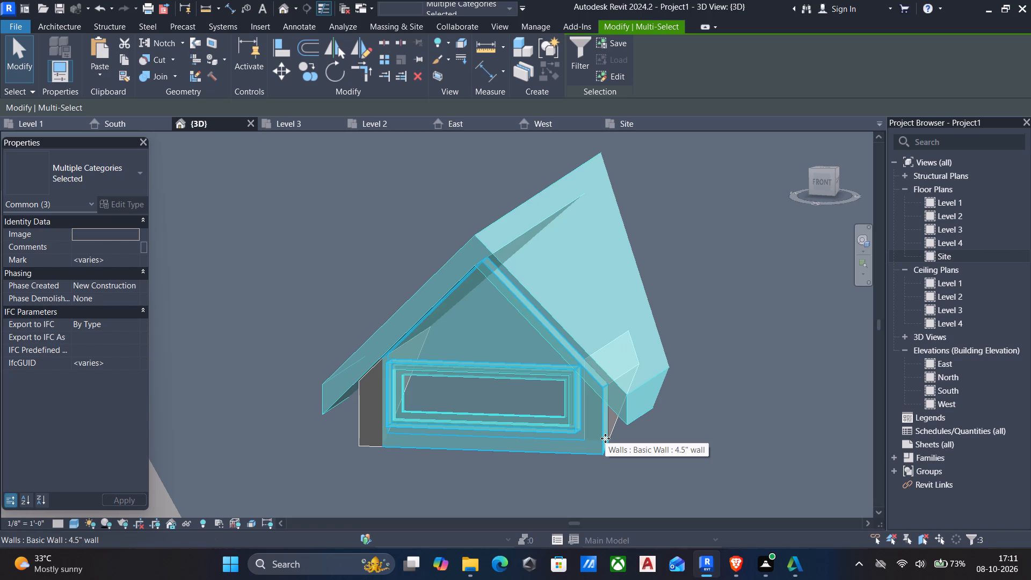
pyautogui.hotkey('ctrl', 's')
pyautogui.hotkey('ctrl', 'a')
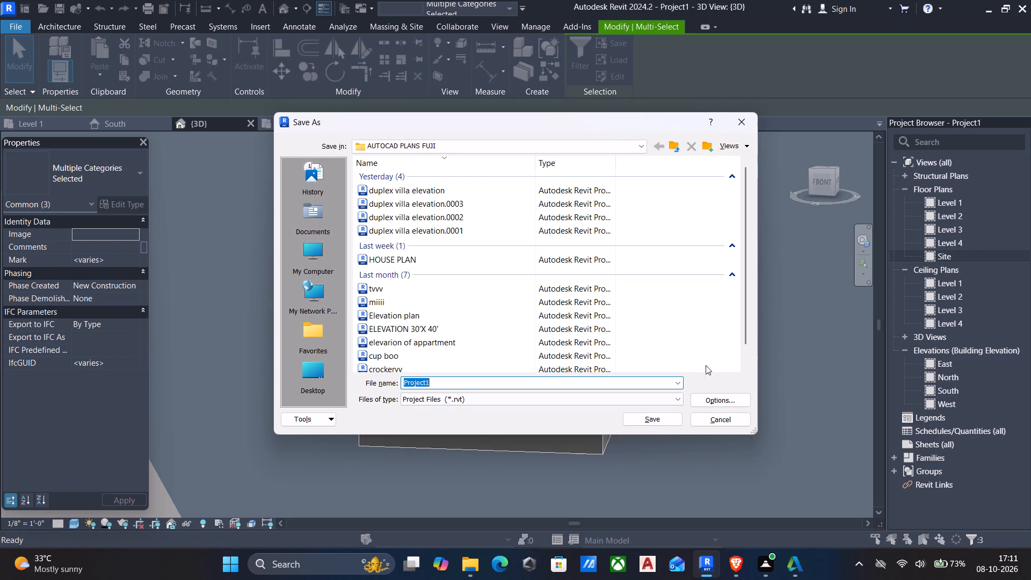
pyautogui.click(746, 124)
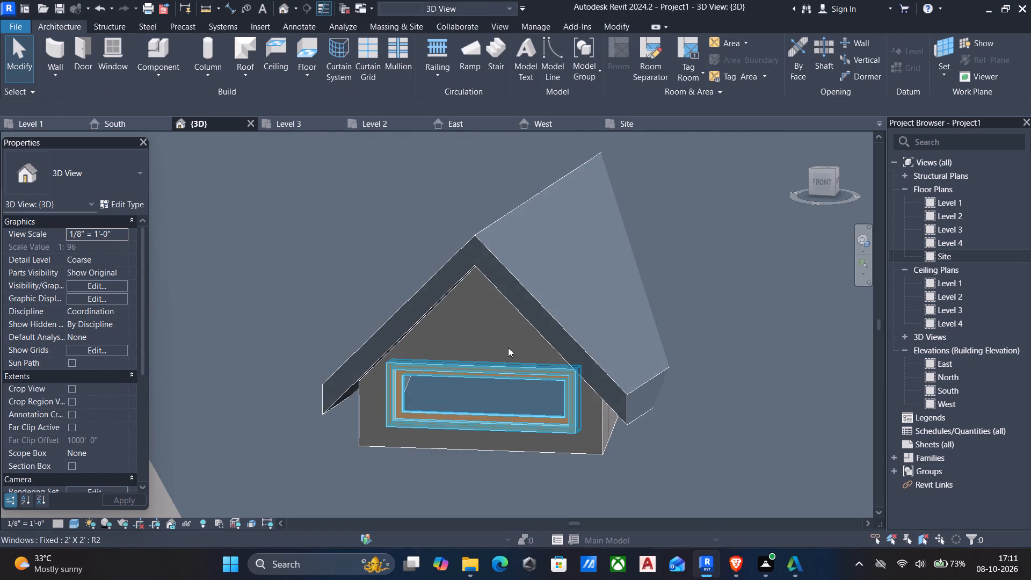
# Copy the whole dormer, with its three 4.5" walls, roof and window, horizontally across the main roof towards the slatted gable.
pyautogui.click(526, 296)
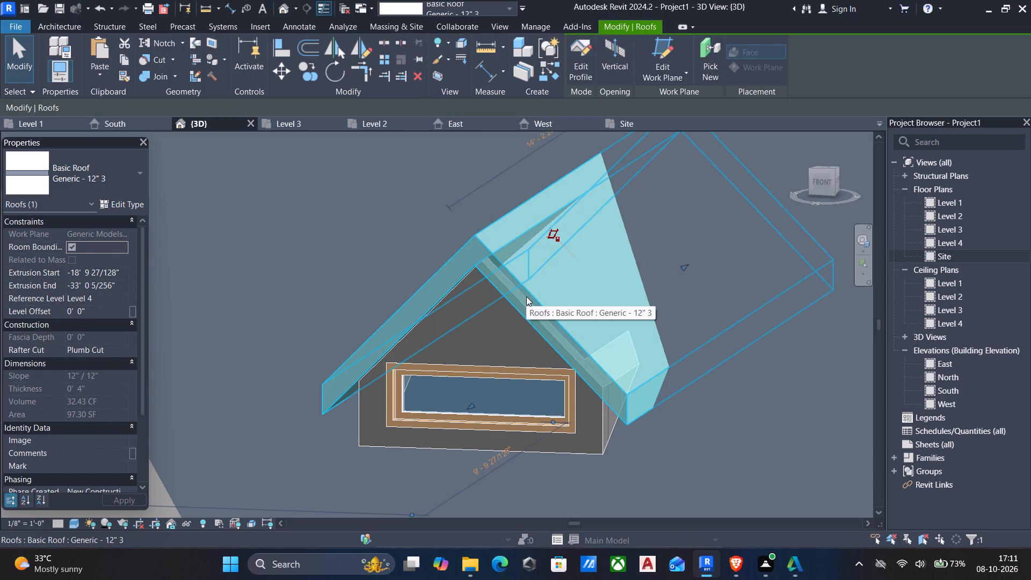
pyautogui.click(605, 419)
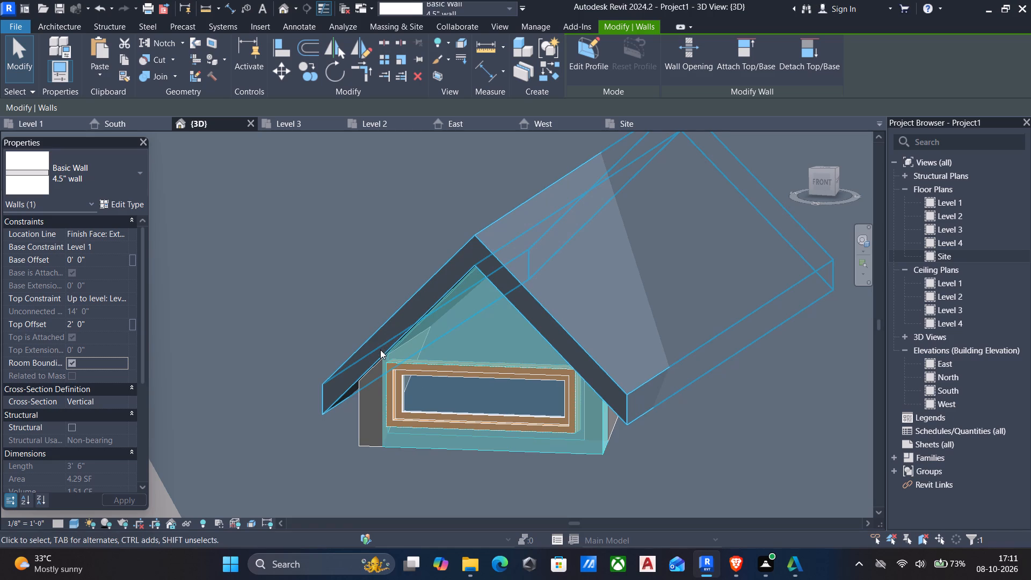
pyautogui.write('SA')
pyautogui.keyDown('ctrl'); pyautogui.click(399, 328); pyautogui.keyUp('ctrl')
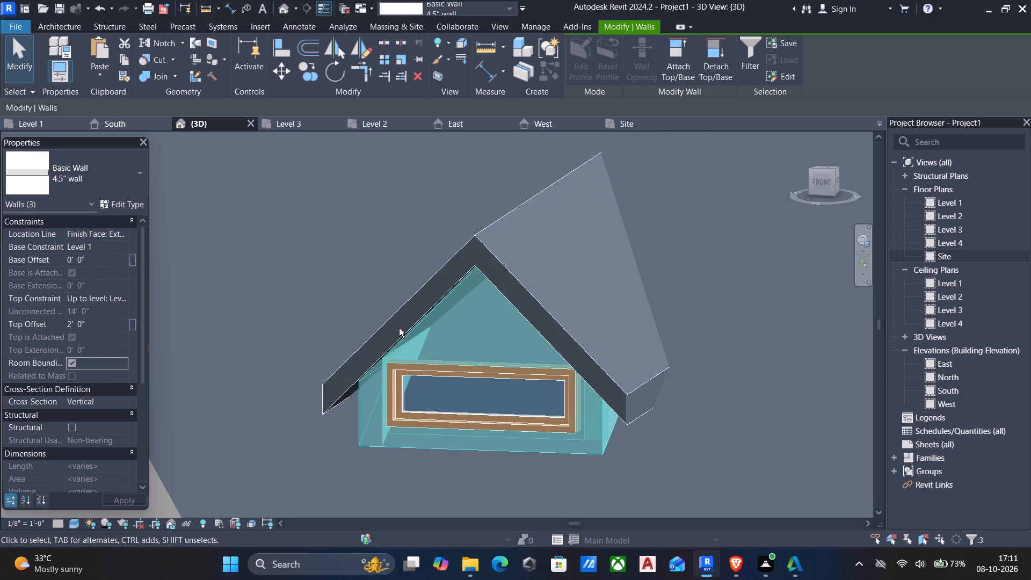
pyautogui.keyDown('ctrl'); pyautogui.click(539, 300); pyautogui.keyUp('ctrl')
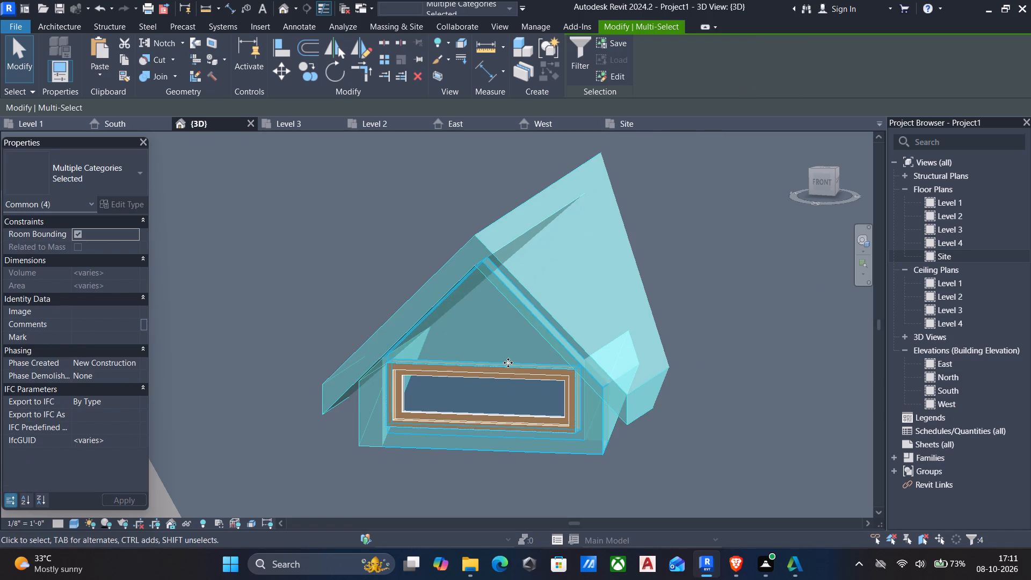
pyautogui.keyDown('ctrl'); pyautogui.click(503, 373); pyautogui.keyUp('ctrl')
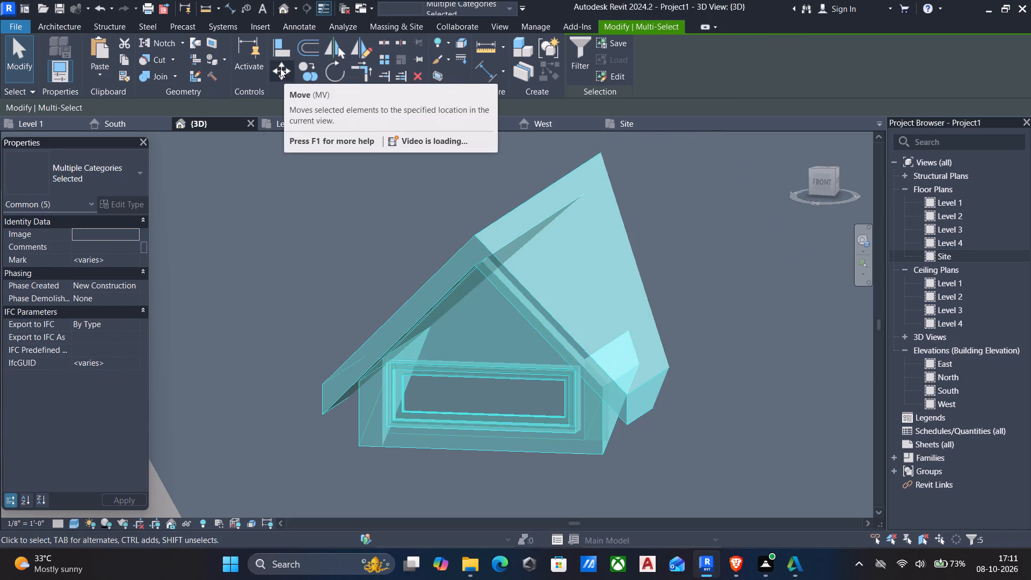
pyautogui.click(306, 68)
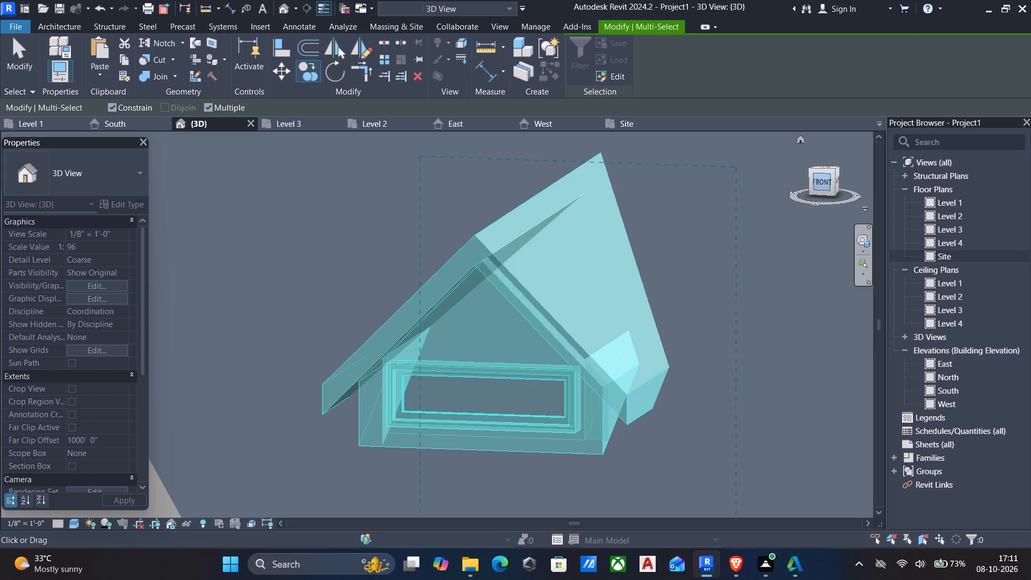
pyautogui.click(818, 178)
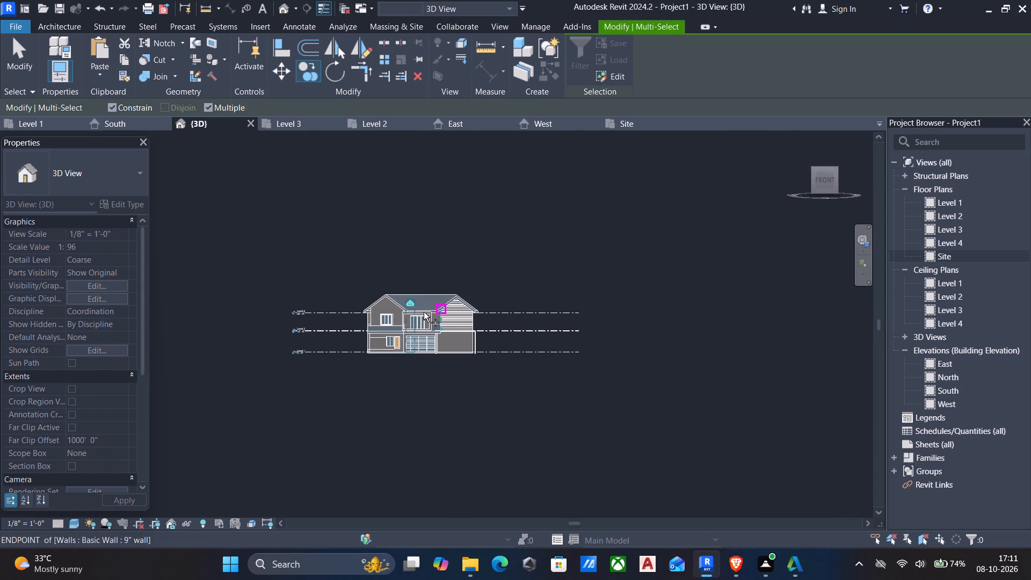
pyautogui.scroll(17, 420, 314)
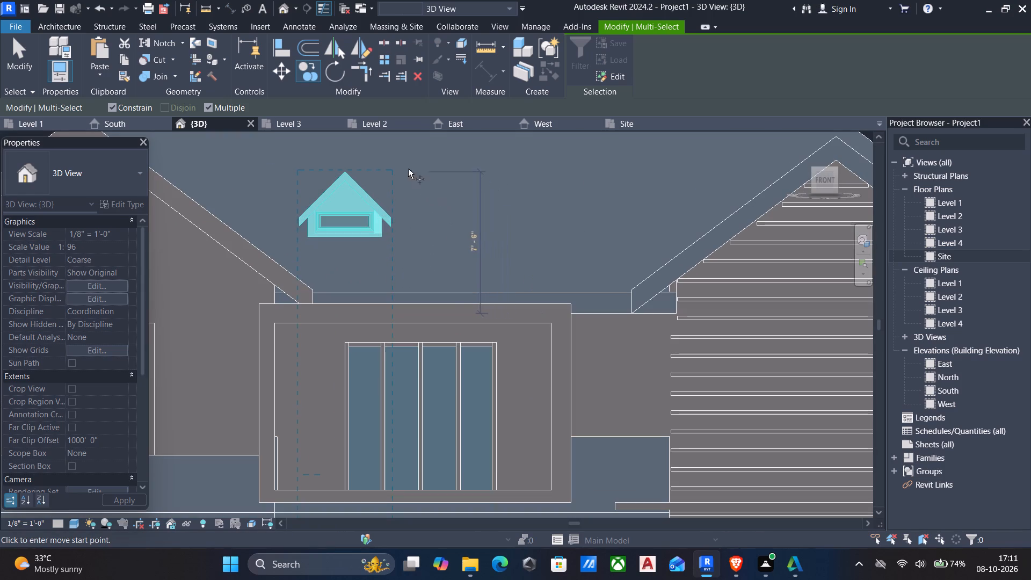
pyautogui.click(300, 166)
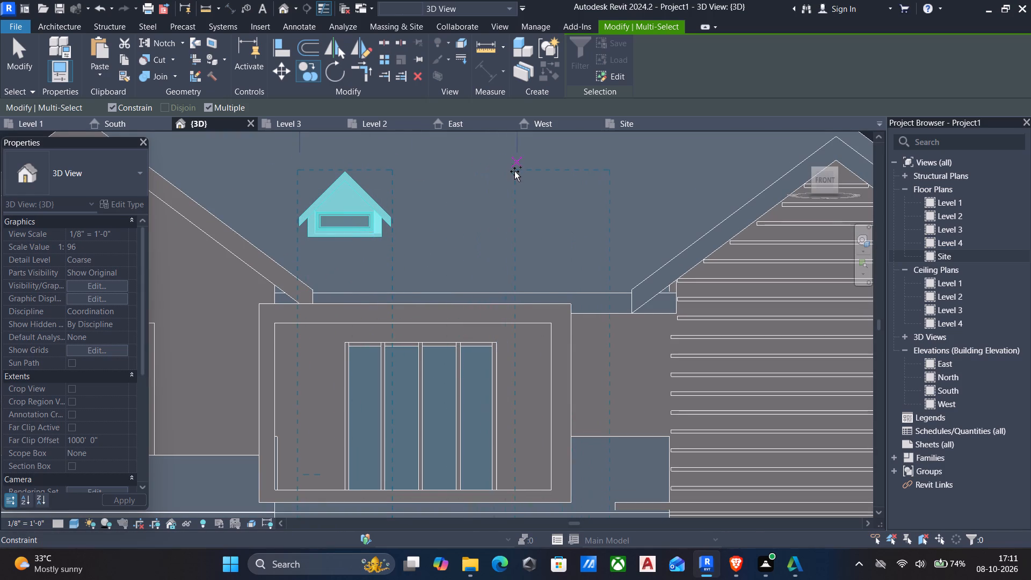
pyautogui.click(526, 171)
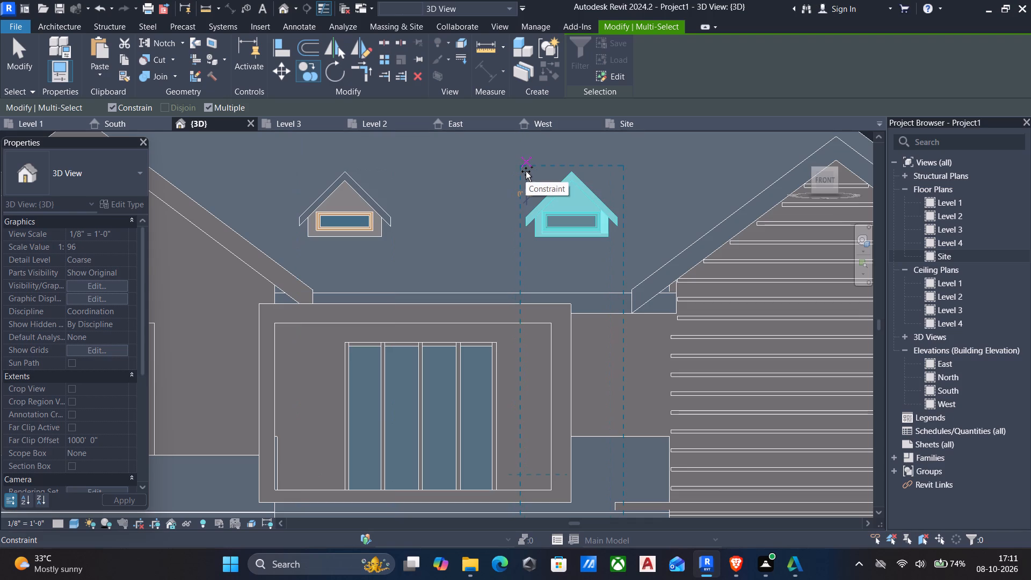
pyautogui.press('Escape')
# Examine both dormers on the main roof and the house front from an angled 3D view.
pyautogui.scroll(-6, 552, 205)
pyautogui.keyDown('shift'); pyautogui.scroll(-1, 568, 231); pyautogui.keyUp('shift')
pyautogui.keyDown('shift'); pyautogui.moveTo(568, 231); pyautogui.dragTo(476, 282, button='middle'); pyautogui.keyUp('shift')
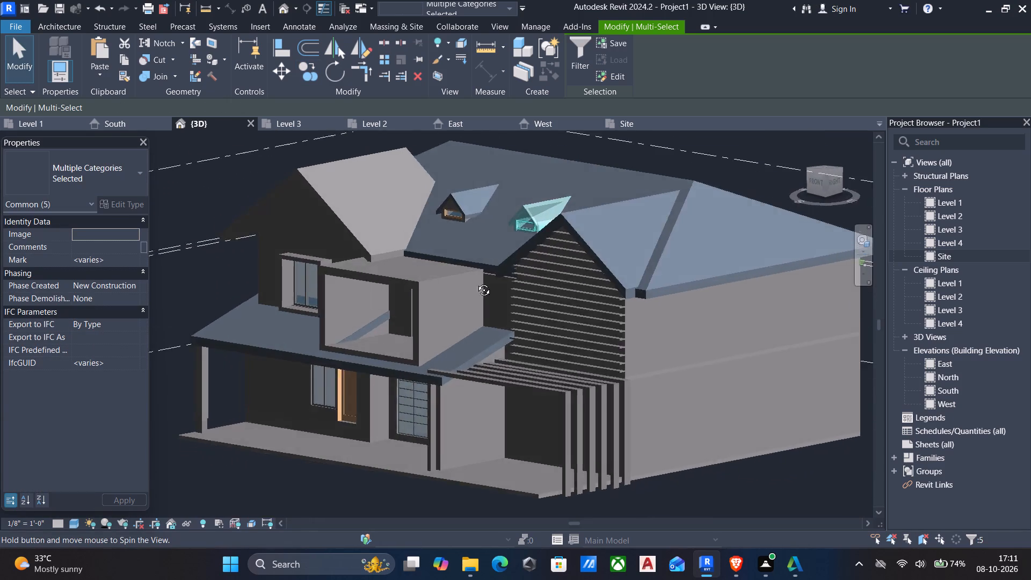
pyautogui.keyDown('shift'); pyautogui.moveTo(476, 282); pyautogui.dragTo(533, 354, button='middle'); pyautogui.keyUp('shift')
pyautogui.scroll(2, 547, 332)
pyautogui.press('Escape')
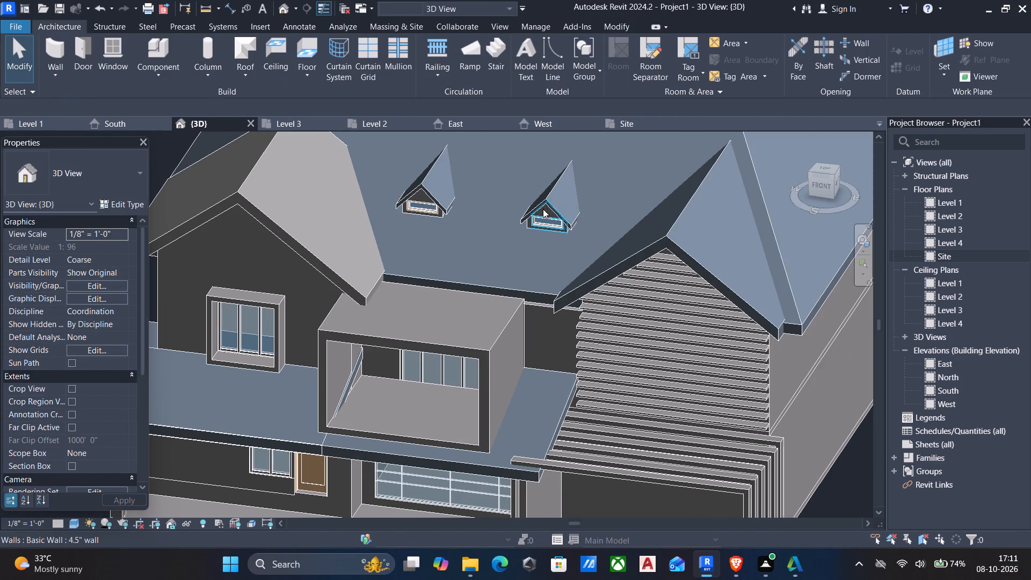
pyautogui.scroll(-3, 474, 267)
pyautogui.moveTo(476, 268); pyautogui.dragTo(532, 218, button='middle')
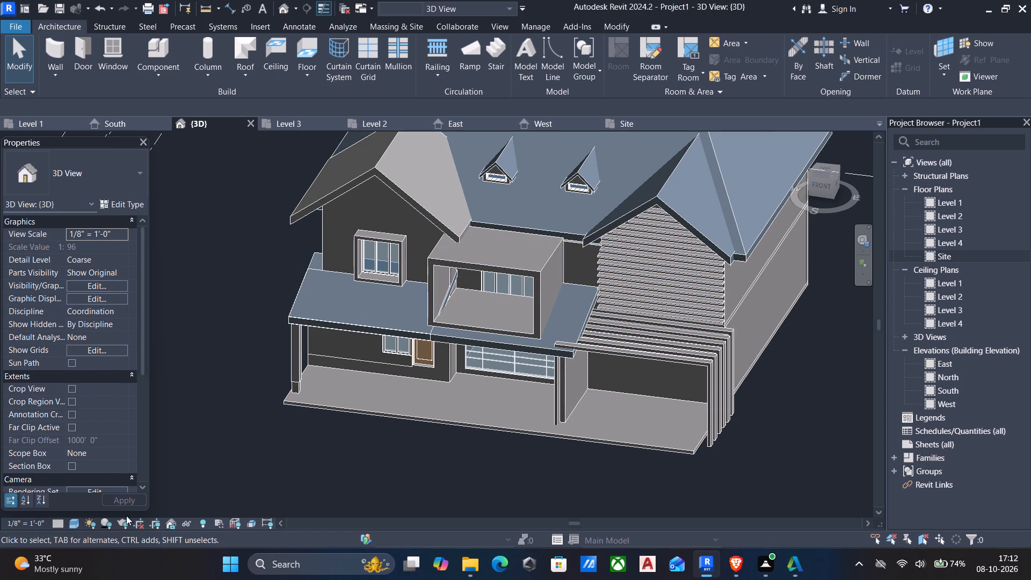
# Set the 3D view's visual style to Realistic.
pyautogui.click(69, 521)
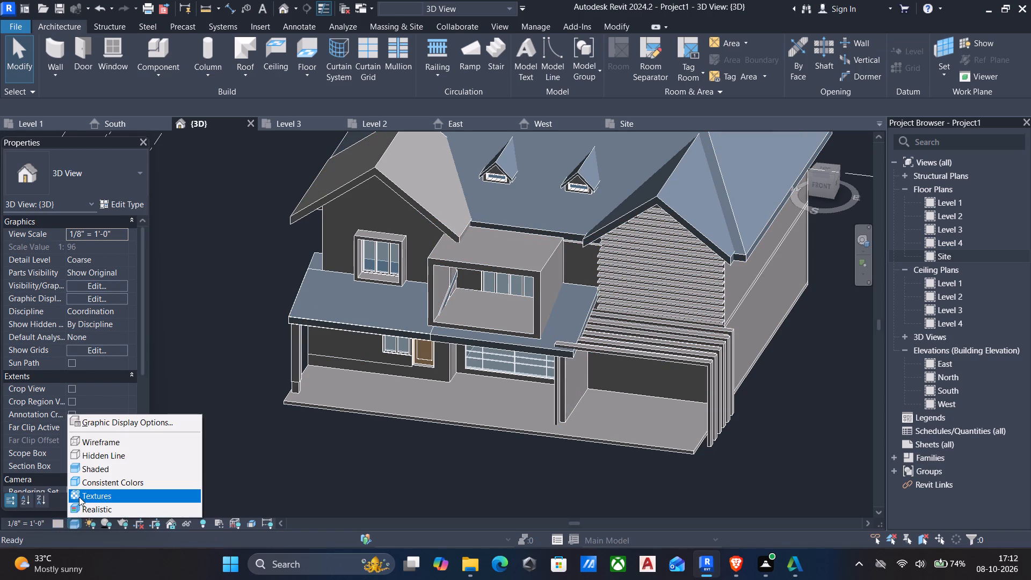
pyautogui.click(95, 505)
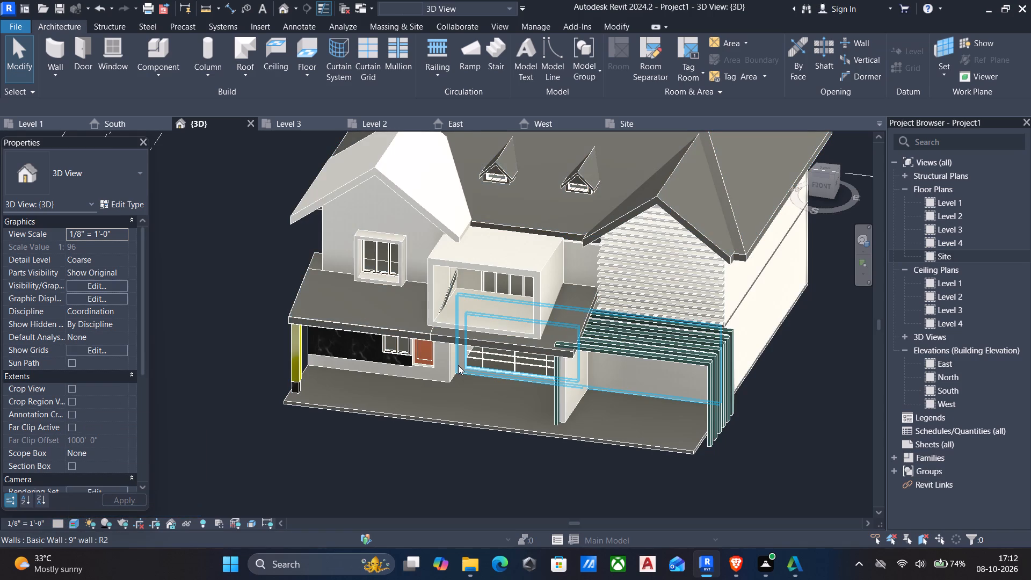
# Create a new material named ROOF for the structure layer of the lower front roof's Generic - 12" type.
pyautogui.click(322, 317)
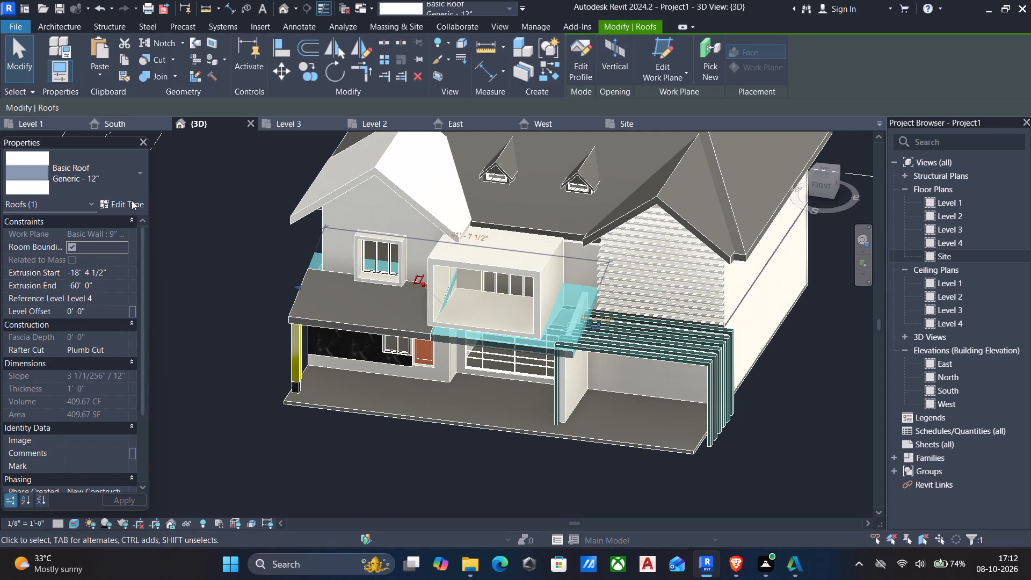
pyautogui.click(127, 200)
pyautogui.click(757, 194)
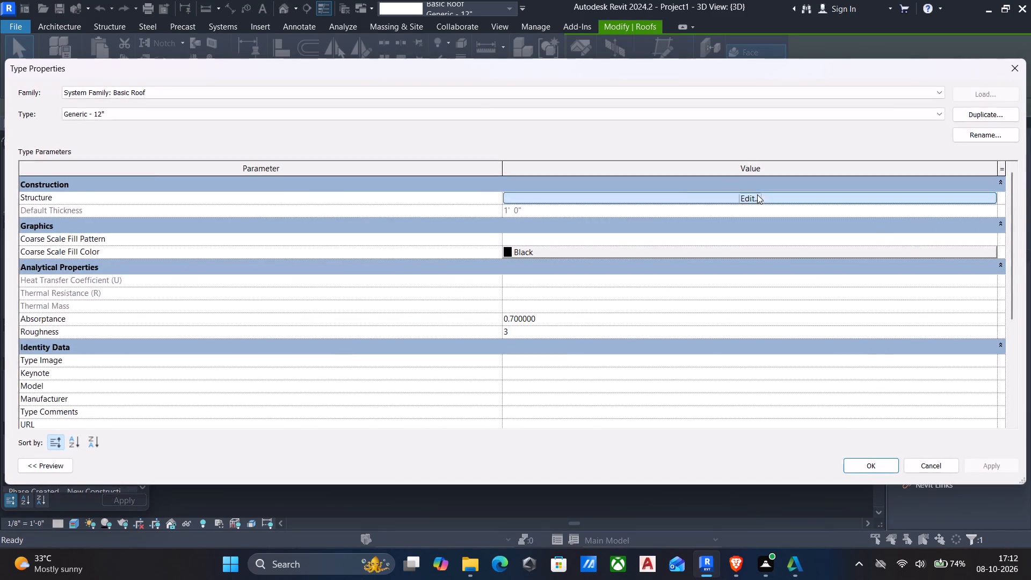
pyautogui.click(498, 194)
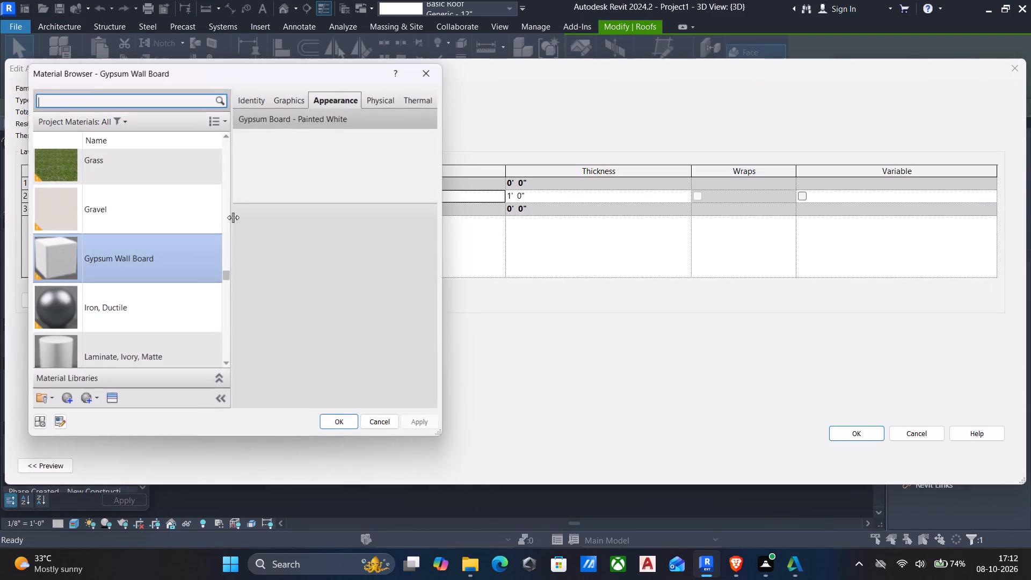
pyautogui.click(66, 398)
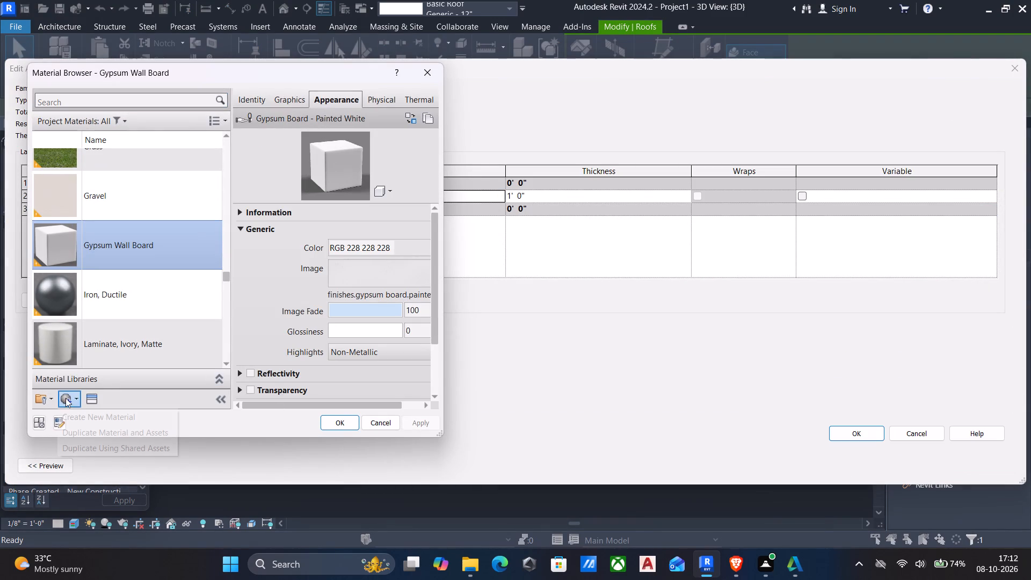
pyautogui.click(110, 418)
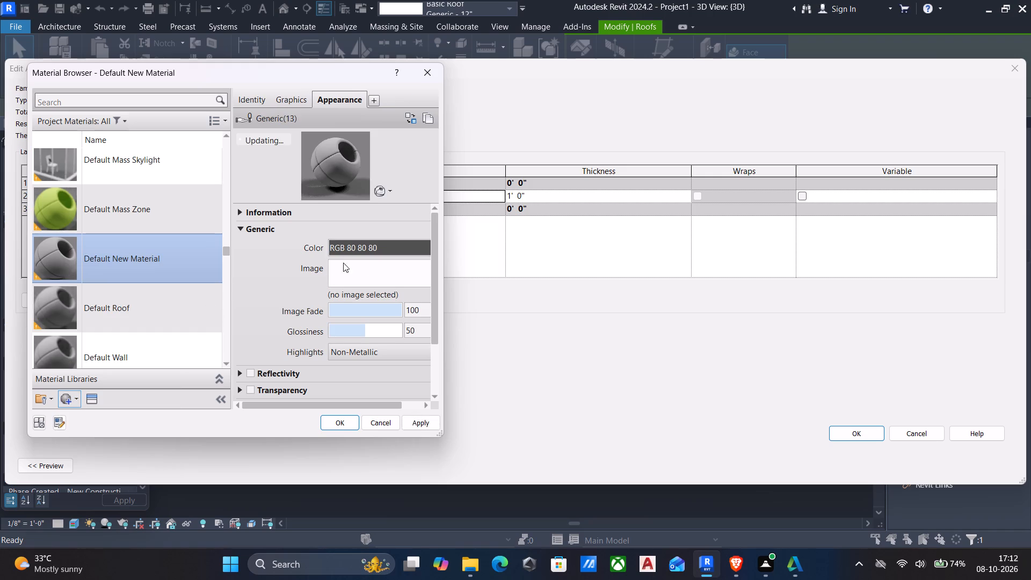
pyautogui.click(245, 97)
pyautogui.click(409, 118)
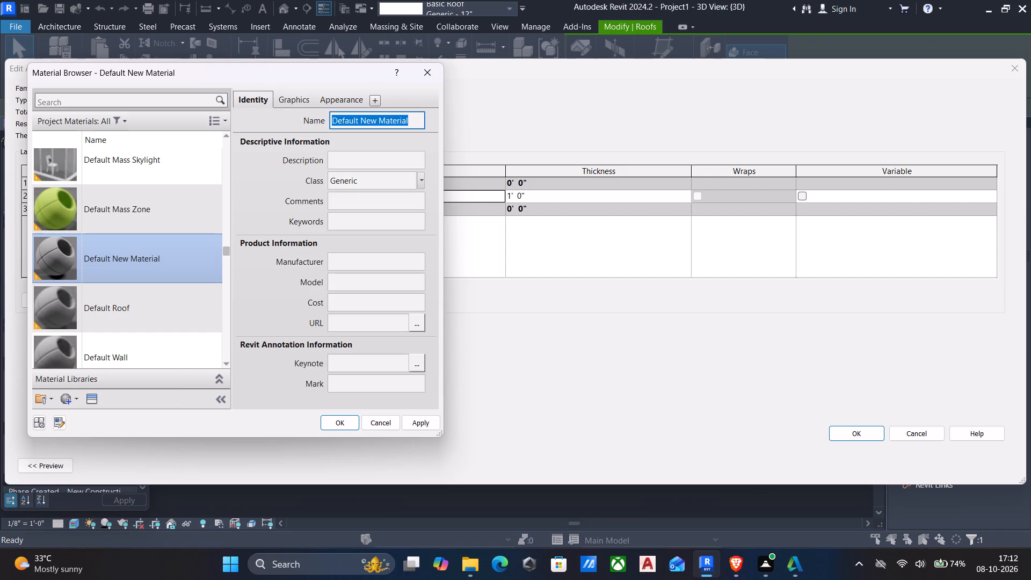
pyautogui.write('RP')
pyautogui.press('BackSpace')
pyautogui.write('OOF')
pyautogui.press('space')
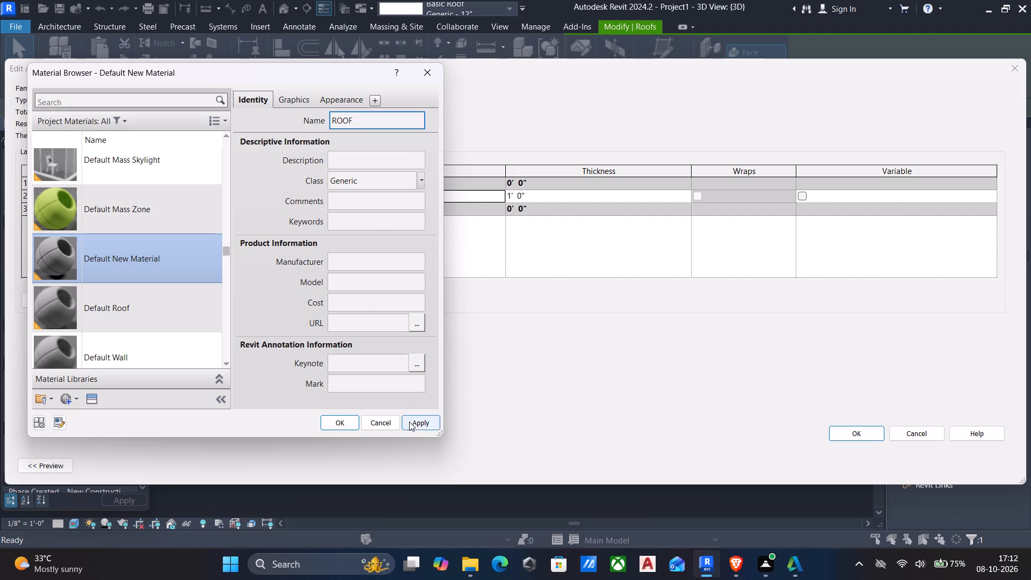
pyautogui.click(413, 421)
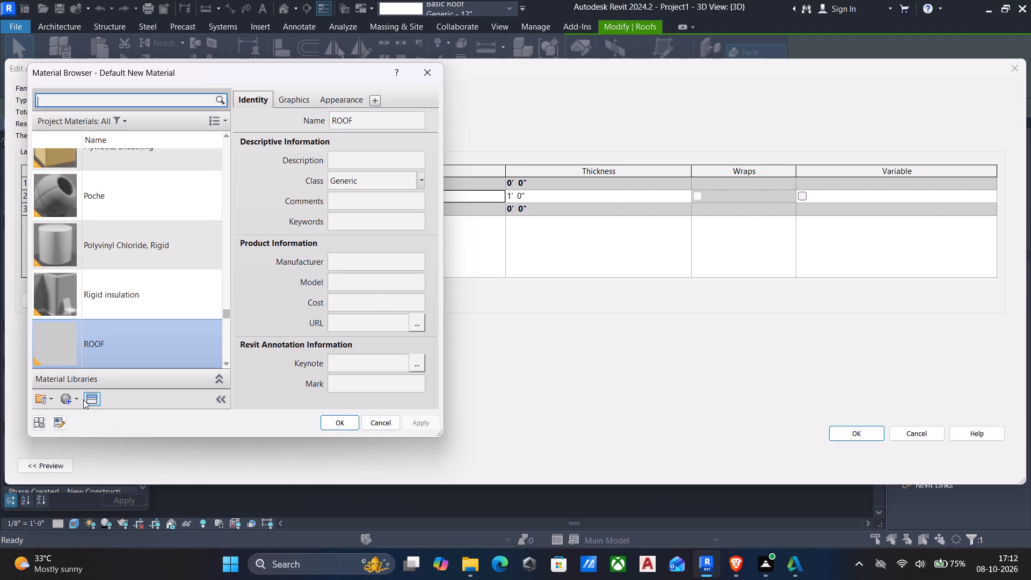
# Give the ROOF material the black architectural-grade Asphalt Shingles appearance from the Roofing library and apply it to the Generic - 12" roof type.
pyautogui.click(88, 400)
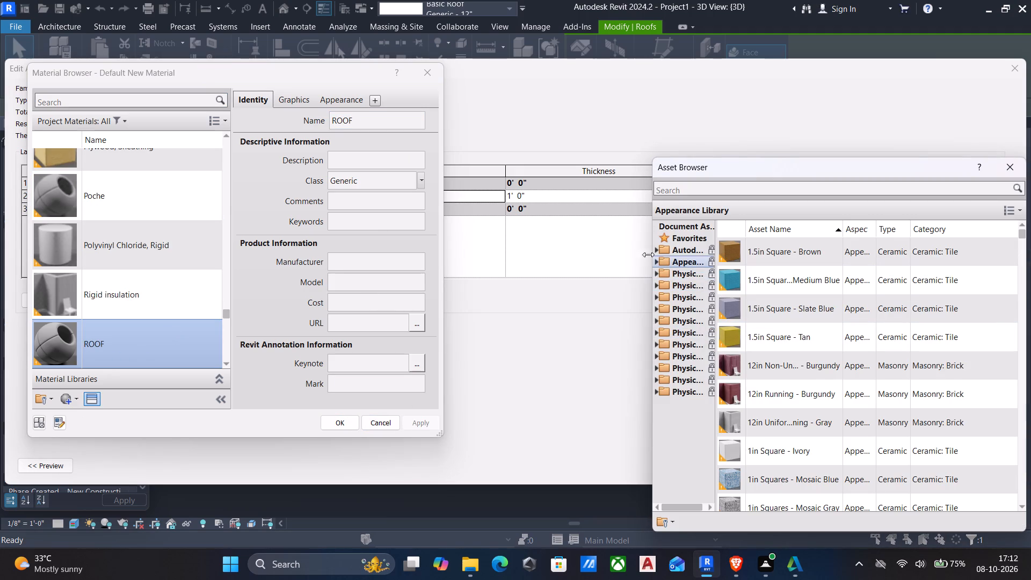
pyautogui.click(654, 262)
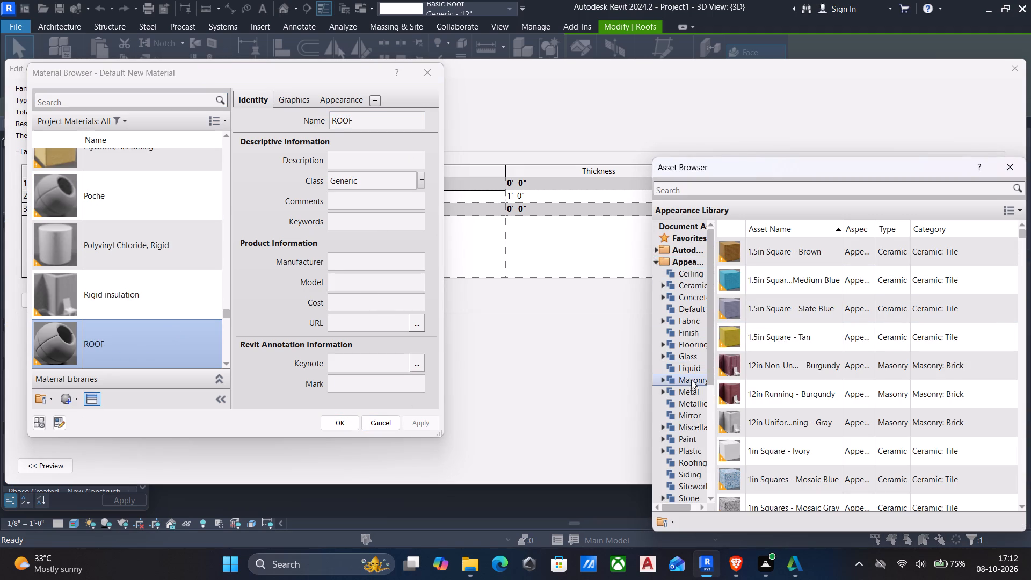
pyautogui.click(689, 463)
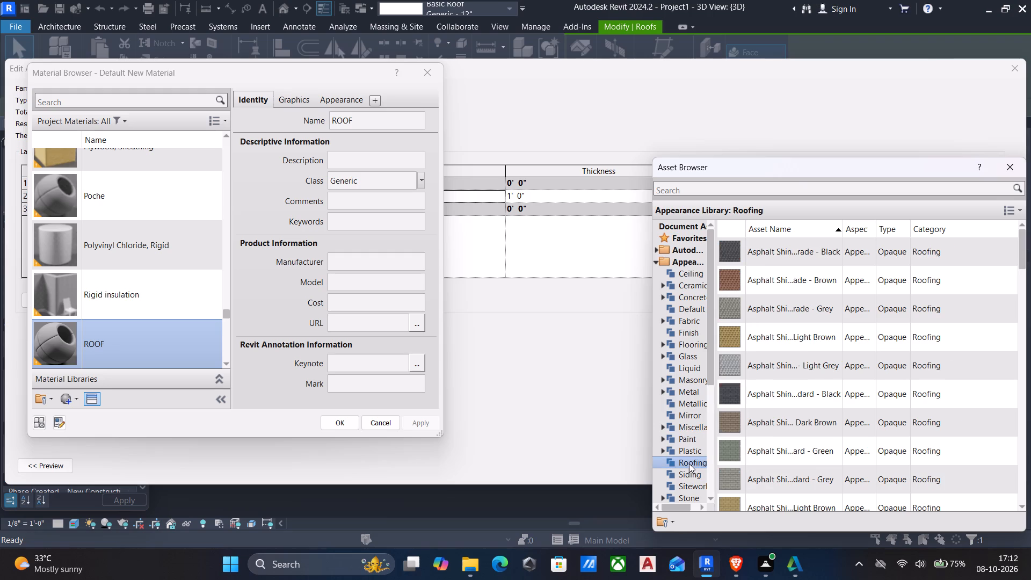
pyautogui.doubleClick(734, 253)
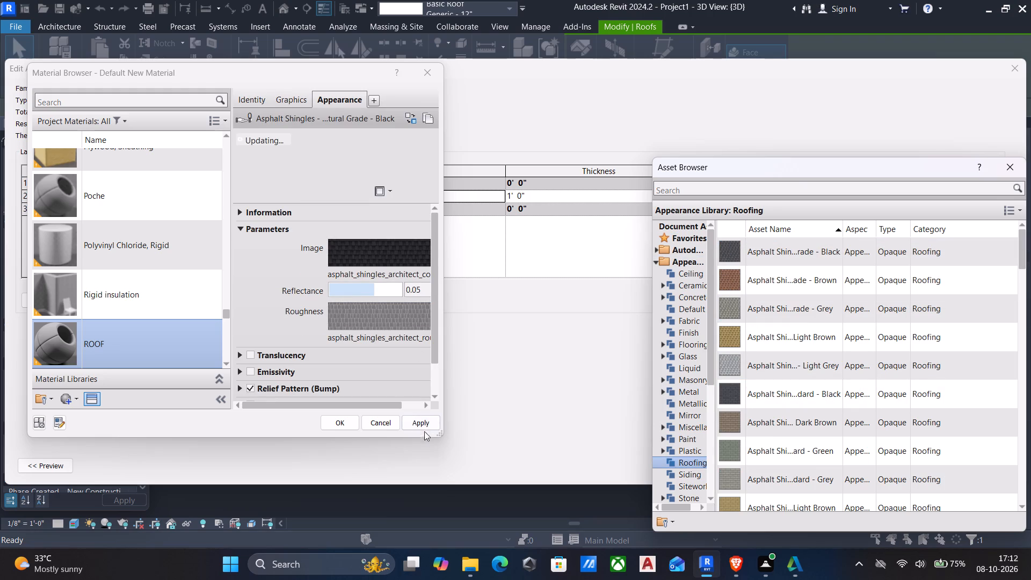
pyautogui.click(422, 424)
pyautogui.click(338, 425)
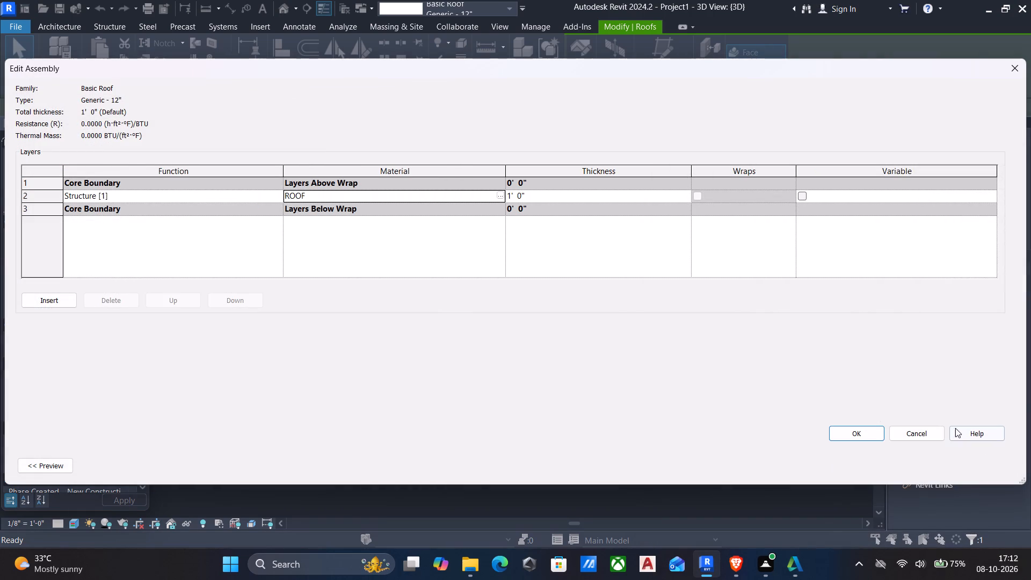
pyautogui.click(862, 434)
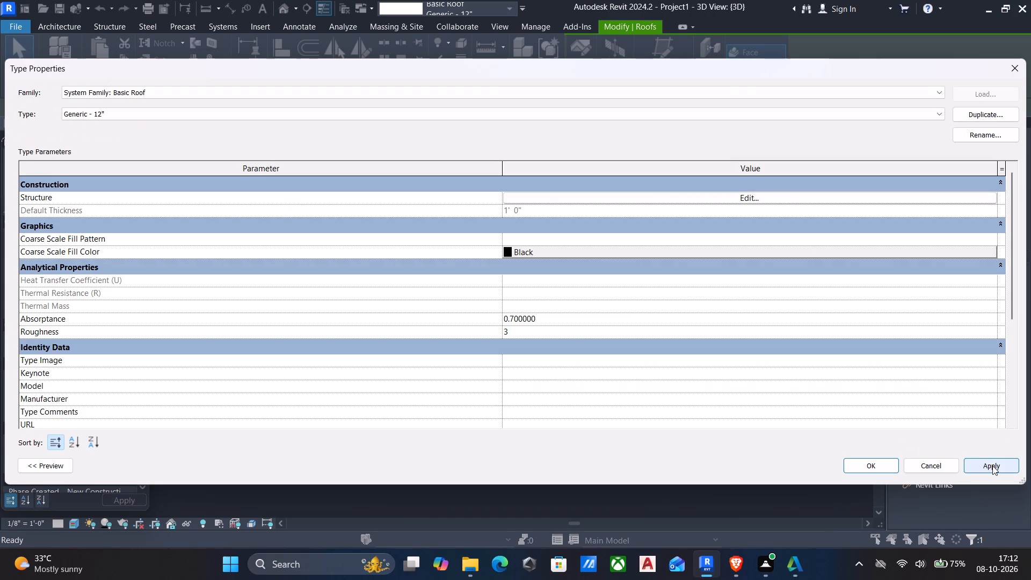
pyautogui.click(992, 466)
pyautogui.click(871, 467)
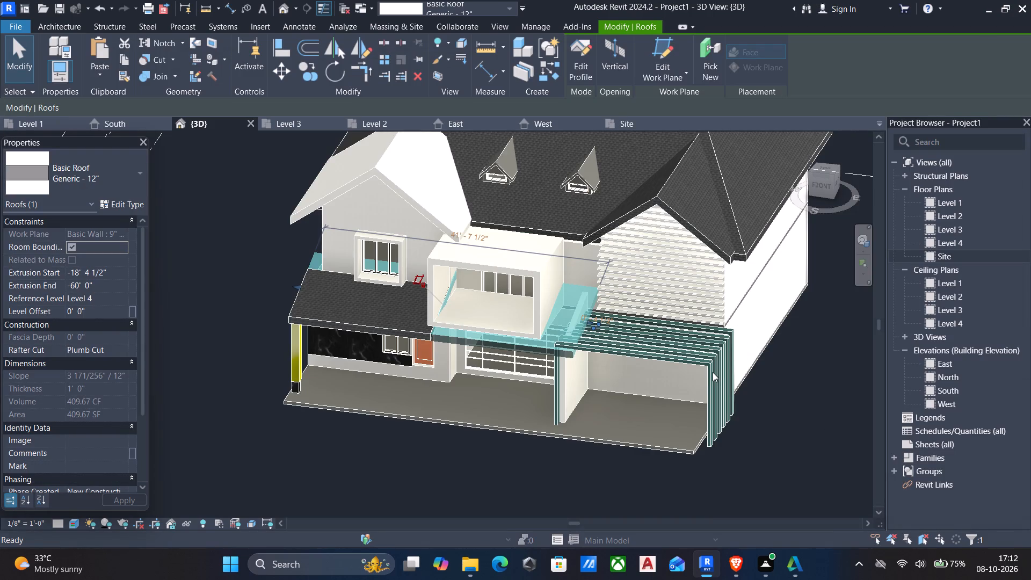
pyautogui.scroll(-3, 706, 400)
pyautogui.press('Escape')
# Examine the shingled roofs, both dormers and the house front from straight-on and slightly raised 3D angles.
pyautogui.scroll(-2, 705, 403)
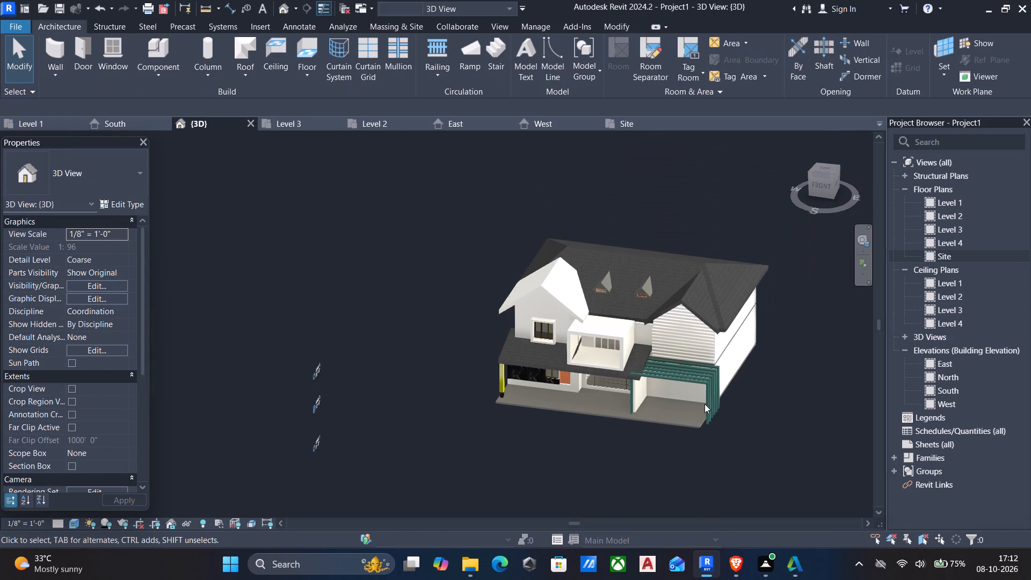
pyautogui.moveTo(705, 404); pyautogui.dragTo(730, 287, button='middle')
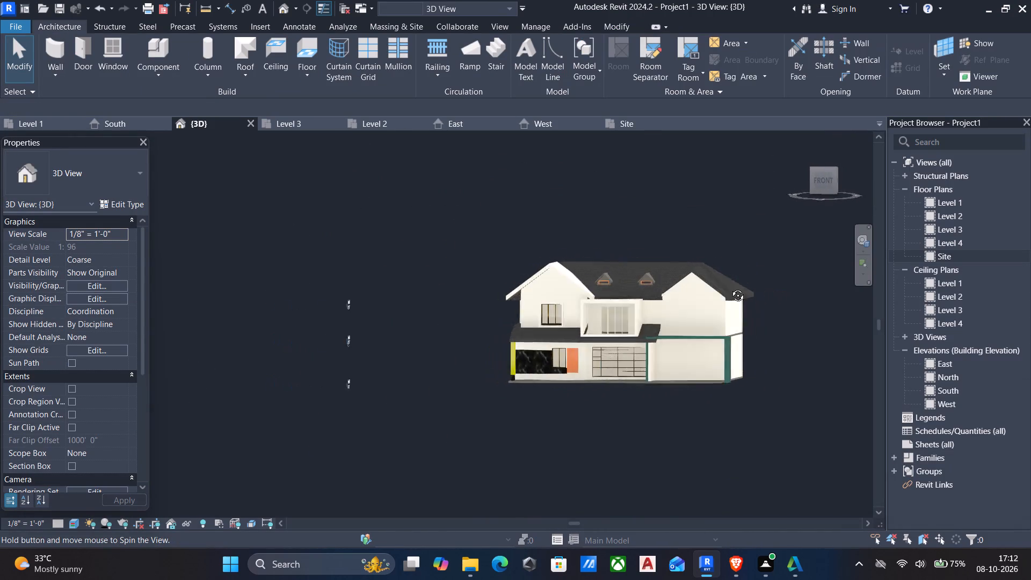
pyautogui.moveTo(730, 287); pyautogui.dragTo(765, 276, button='middle')
pyautogui.scroll(6, 765, 276)
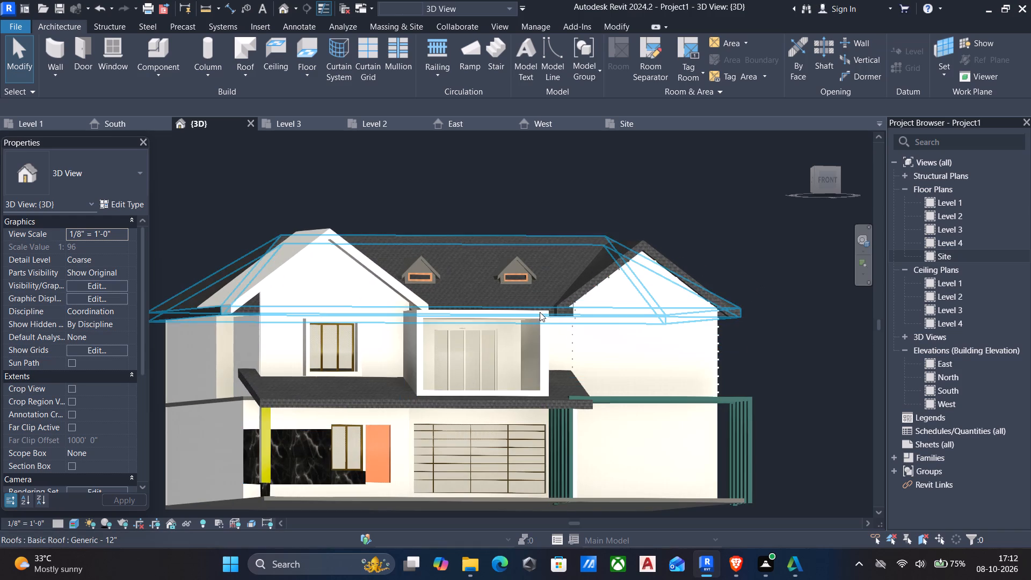
pyautogui.scroll(-4, 539, 314)
pyautogui.moveTo(536, 317); pyautogui.dragTo(628, 299, button='middle')
pyautogui.scroll(-1, 628, 299)
pyautogui.keyDown('shift'); pyautogui.moveTo(638, 328); pyautogui.dragTo(620, 365, button='middle'); pyautogui.keyUp('shift')
pyautogui.scroll(1, 620, 366)
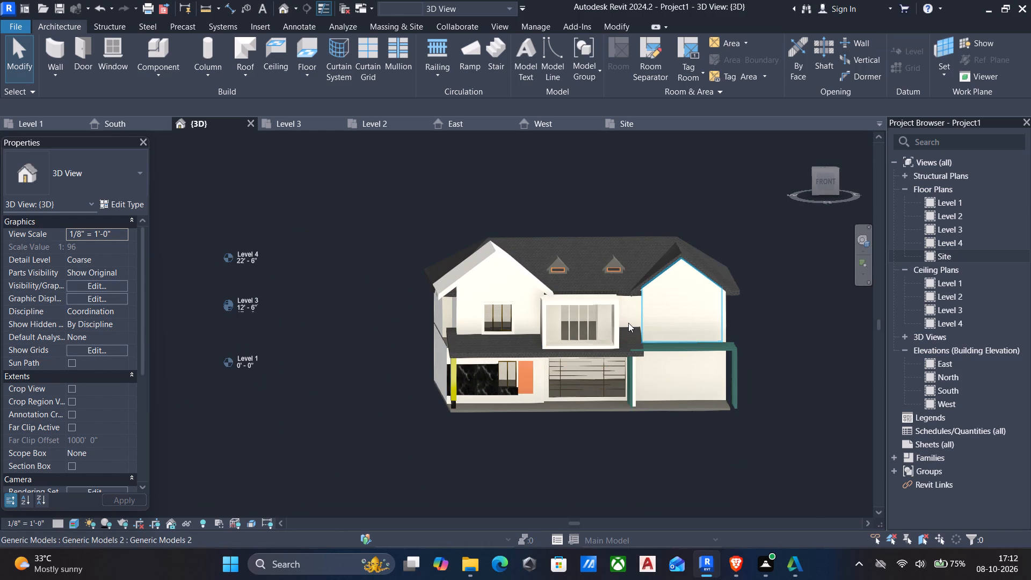
pyautogui.scroll(5, 614, 287)
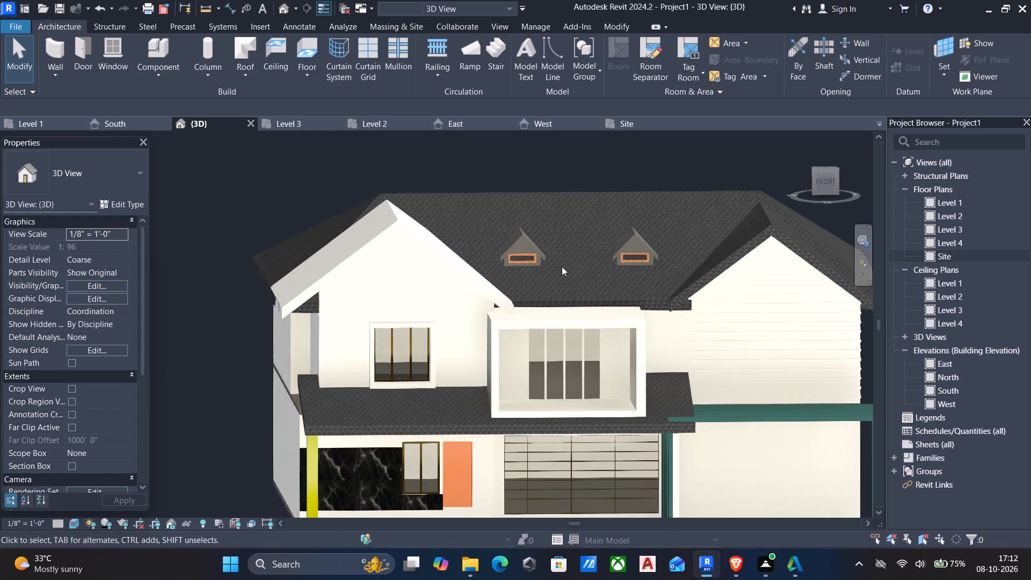
pyautogui.scroll(4, 525, 252)
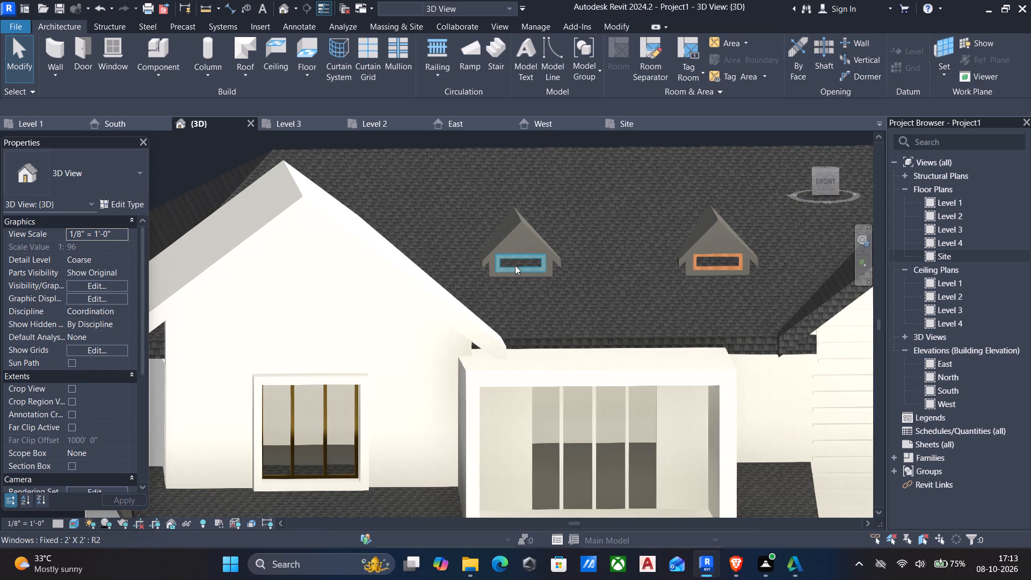
# Assign the Gypsum Wall Board material to the structure layer of the 4.5" wall type used for the dormer walls.
pyautogui.write('WA')
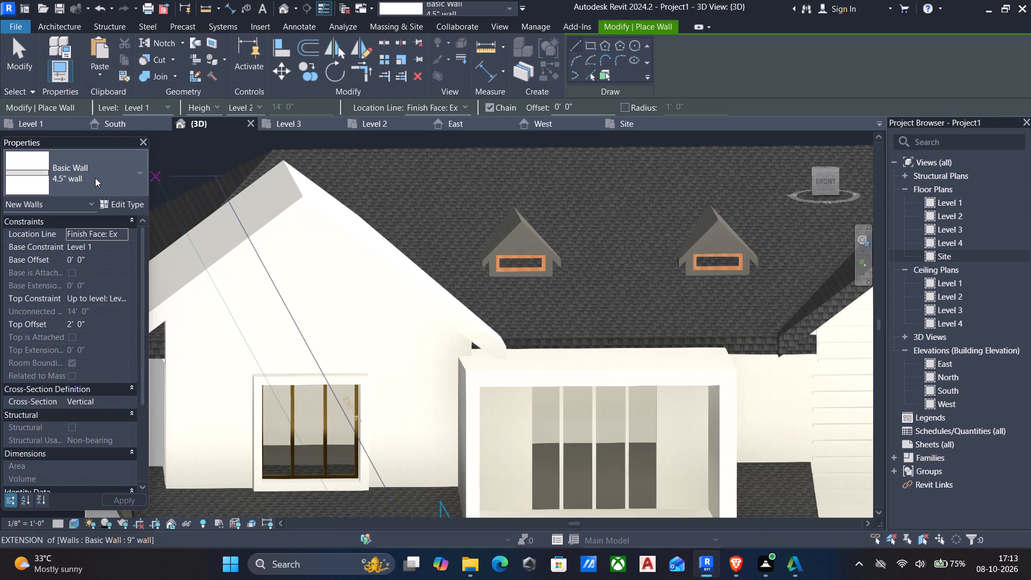
pyautogui.click(114, 206)
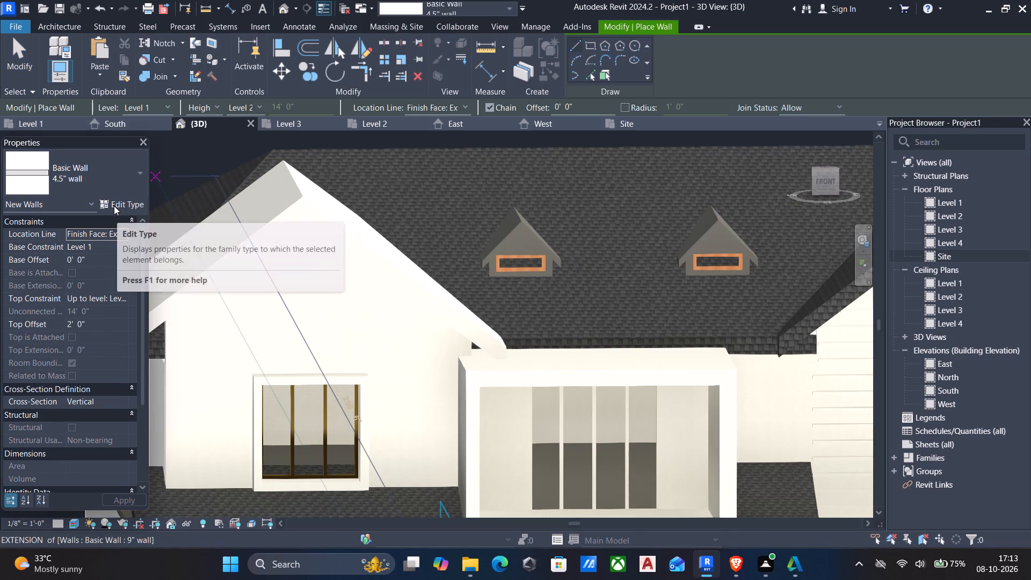
pyautogui.click(746, 193)
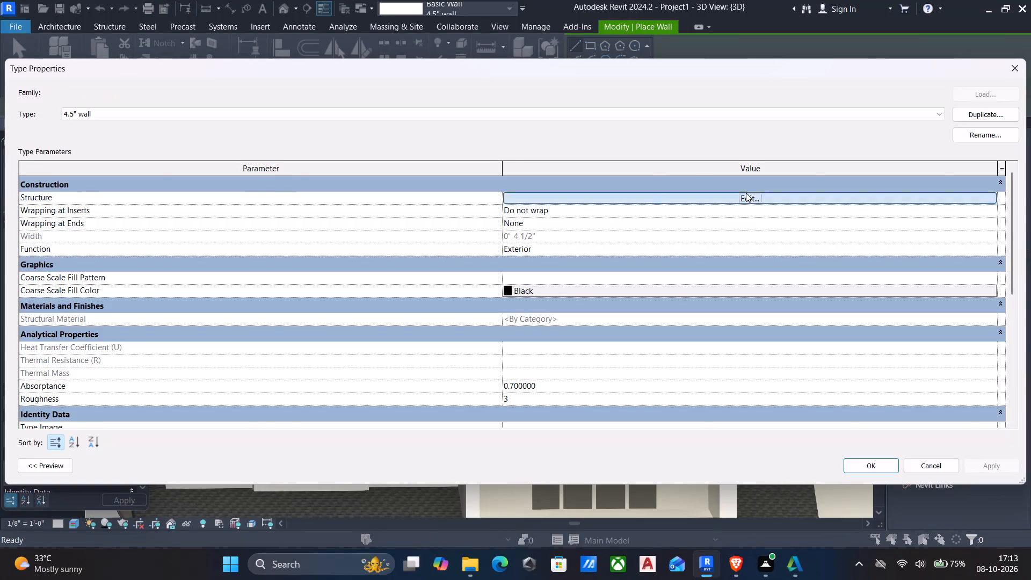
pyautogui.click(431, 195)
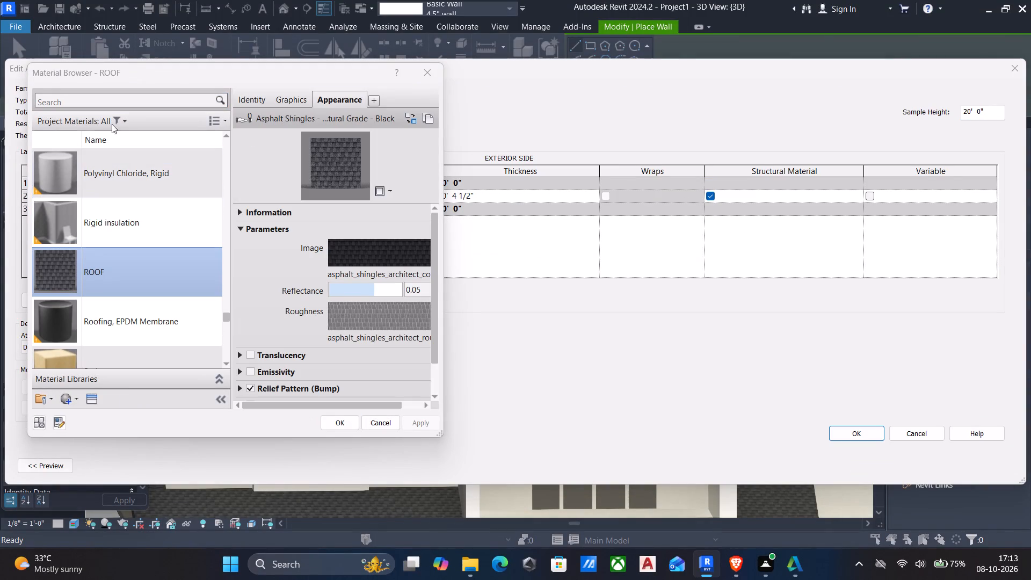
pyautogui.click(113, 96)
pyautogui.write('GYP')
pyautogui.click(121, 189)
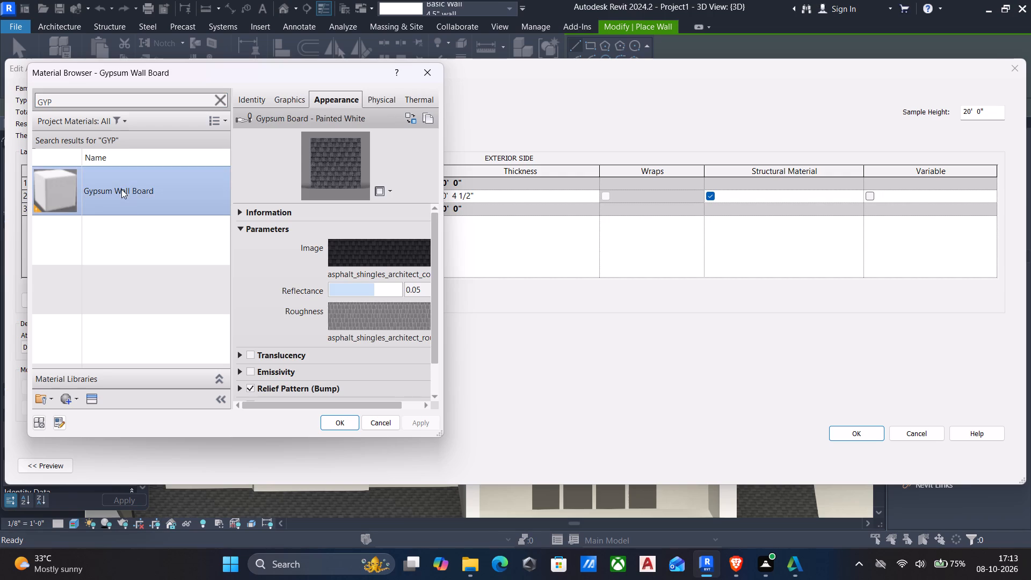
pyautogui.click(339, 419)
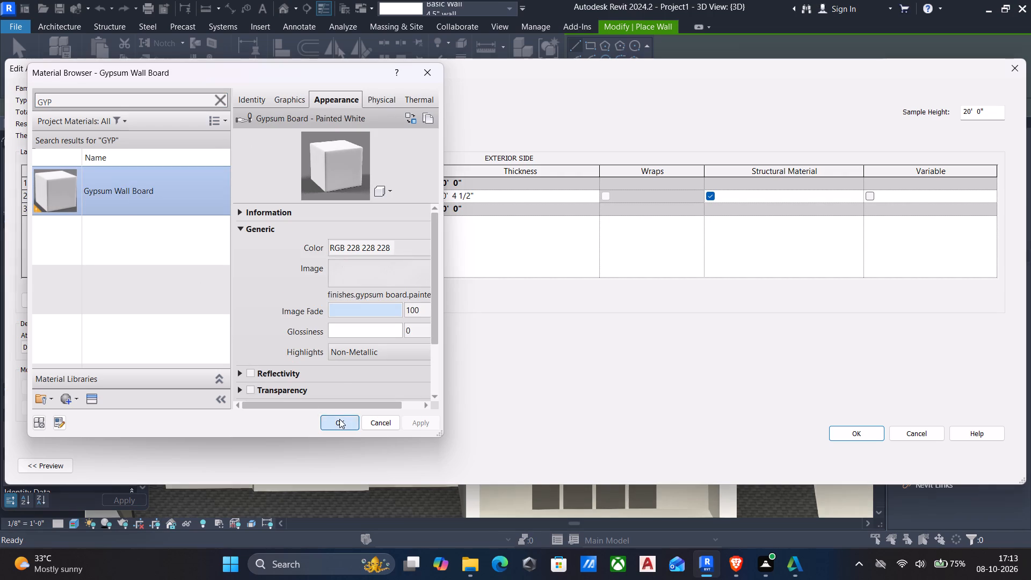
pyautogui.click(856, 435)
pyautogui.click(978, 460)
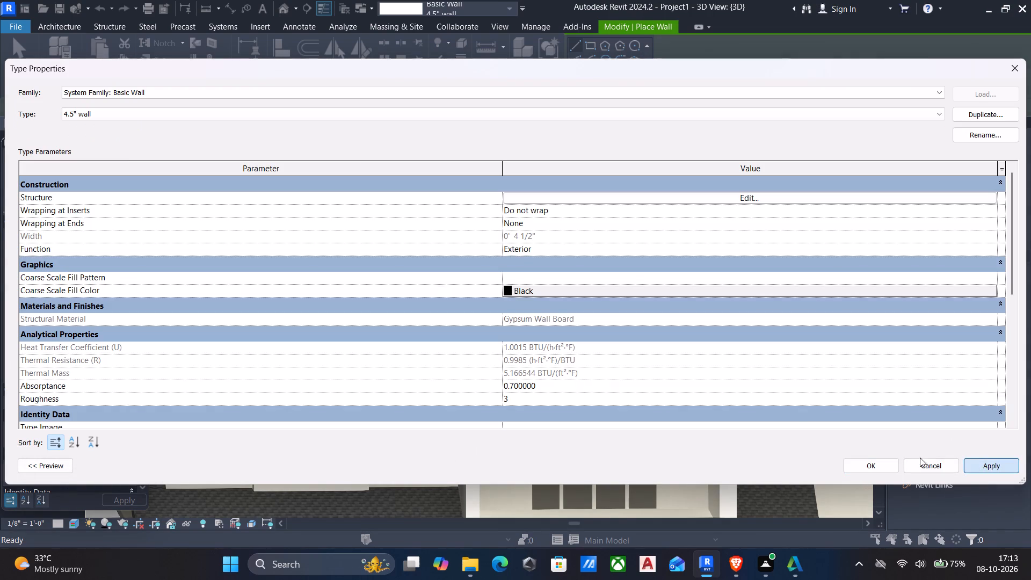
pyautogui.click(875, 465)
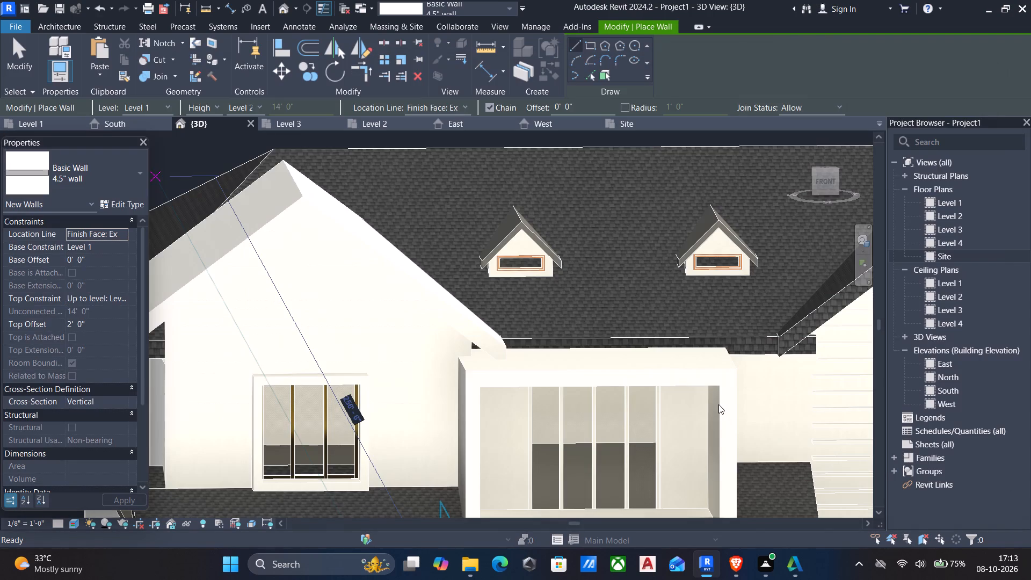
pyautogui.press('Escape')
# Examine the whole house from the front and the front-left corner, checking the dormers, roofs and gable finishes.
pyautogui.scroll(-6, 693, 396)
pyautogui.scroll(-4, 574, 386)
pyautogui.moveTo(574, 386); pyautogui.dragTo(560, 379, button='middle')
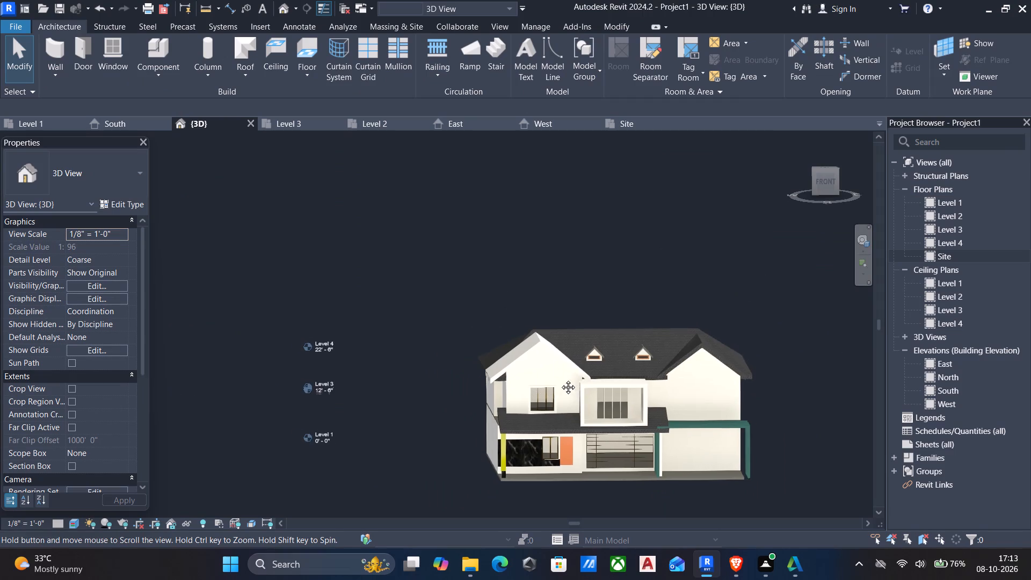
pyautogui.moveTo(560, 379); pyautogui.dragTo(454, 330, button='middle')
pyautogui.keyDown('shift'); pyautogui.moveTo(454, 330); pyautogui.dragTo(521, 382, button='middle'); pyautogui.keyUp('shift')
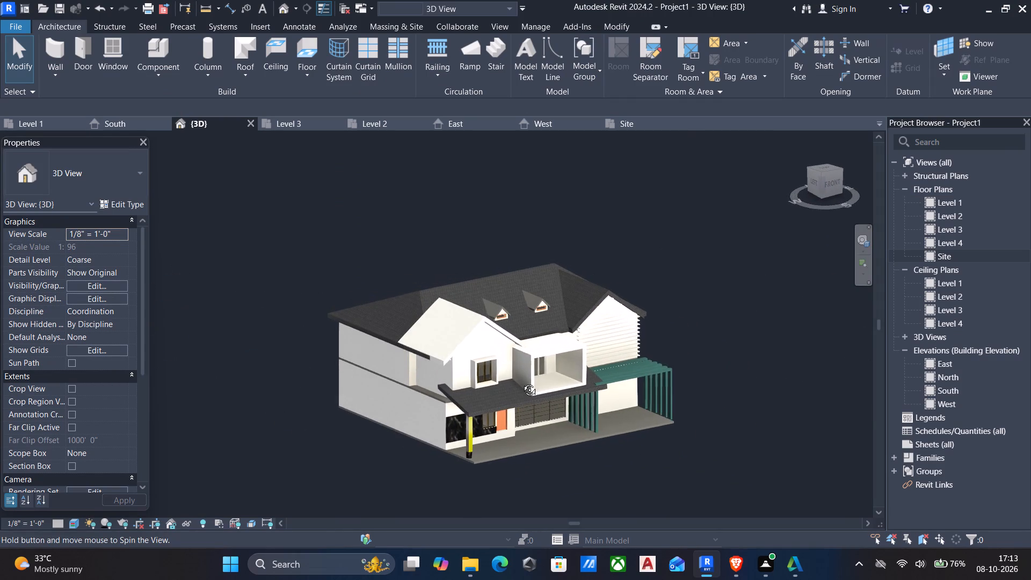
pyautogui.keyDown('shift'); pyautogui.moveTo(521, 382); pyautogui.dragTo(537, 341, button='middle'); pyautogui.keyUp('shift')
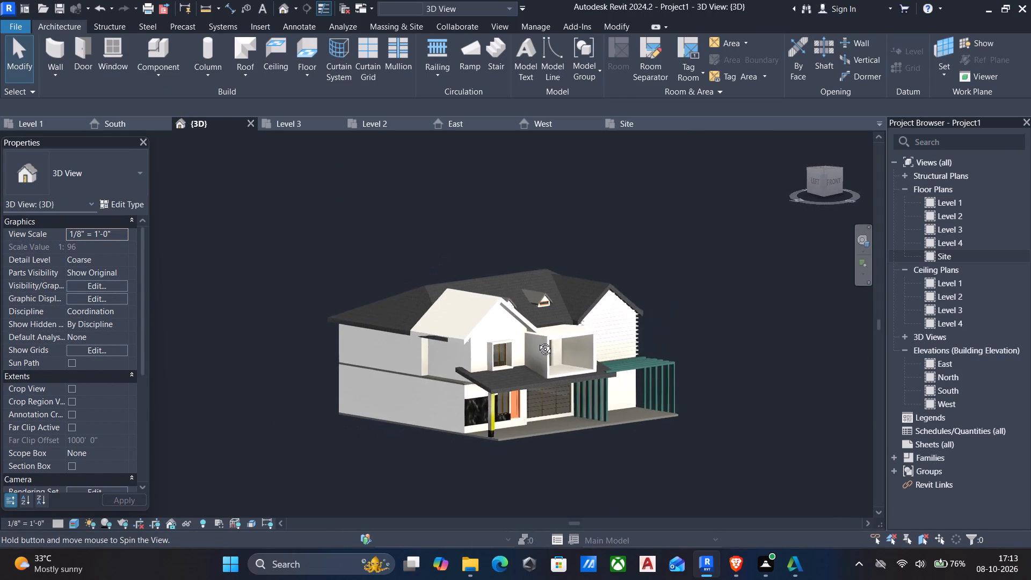
pyautogui.keyDown('shift'); pyautogui.moveTo(537, 341); pyautogui.dragTo(474, 314, button='middle'); pyautogui.keyUp('shift')
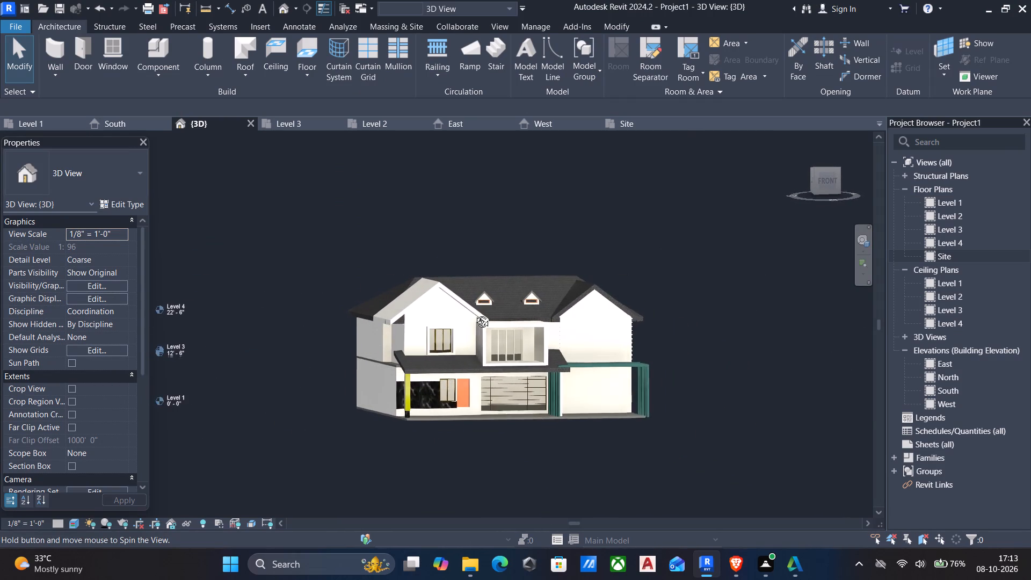
pyautogui.keyDown('shift'); pyautogui.moveTo(474, 314); pyautogui.dragTo(477, 313, button='middle'); pyautogui.keyUp('shift')
pyautogui.scroll(4, 477, 313)
pyautogui.moveTo(484, 334); pyautogui.dragTo(475, 320, button='middle')
pyautogui.scroll(-1, 491, 361)
pyautogui.moveTo(496, 367); pyautogui.dragTo(495, 367, button='middle')
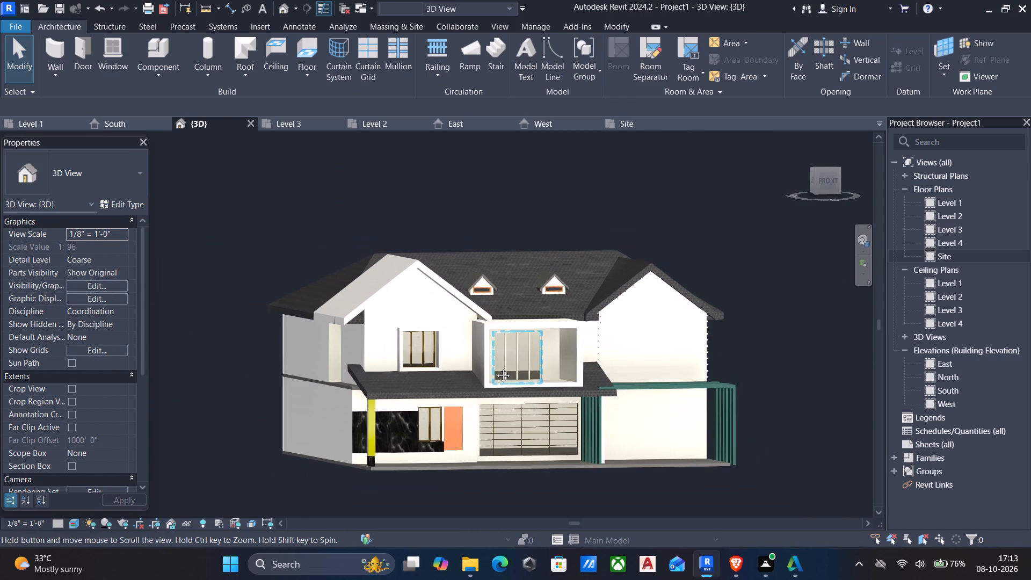
pyautogui.moveTo(495, 367); pyautogui.dragTo(490, 374, button='middle')
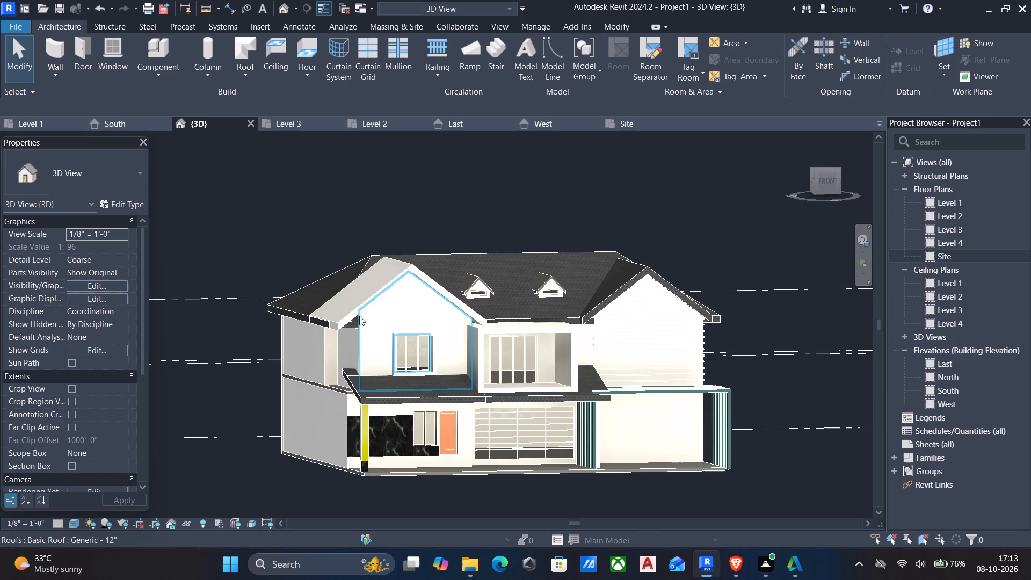
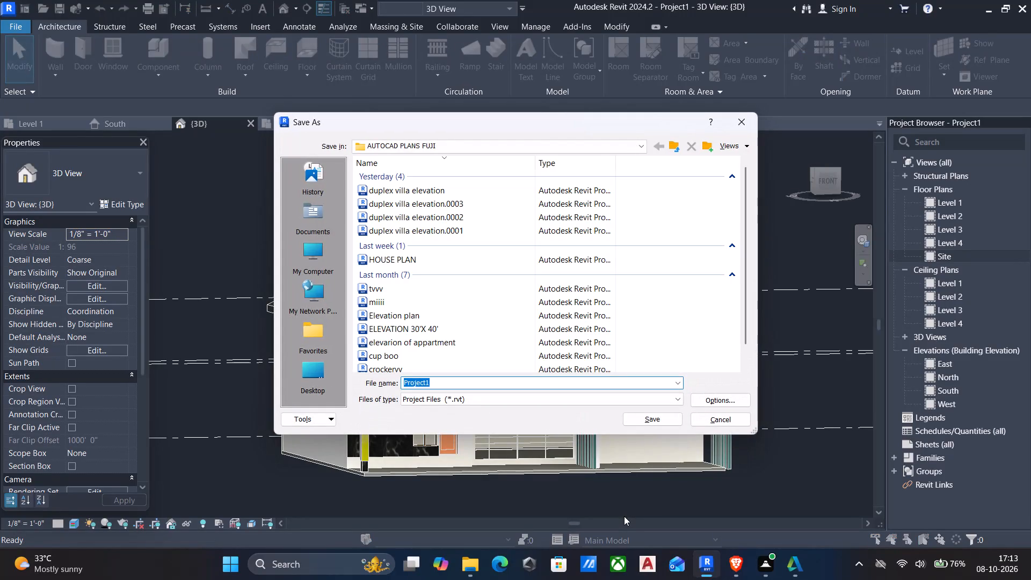
# Save the project as MODERN VILLA ELEVATION in the AUTOCAD PLANS FUJI folder, copying the file name before saving.
pyautogui.press('BackSpace')
pyautogui.write('MO')
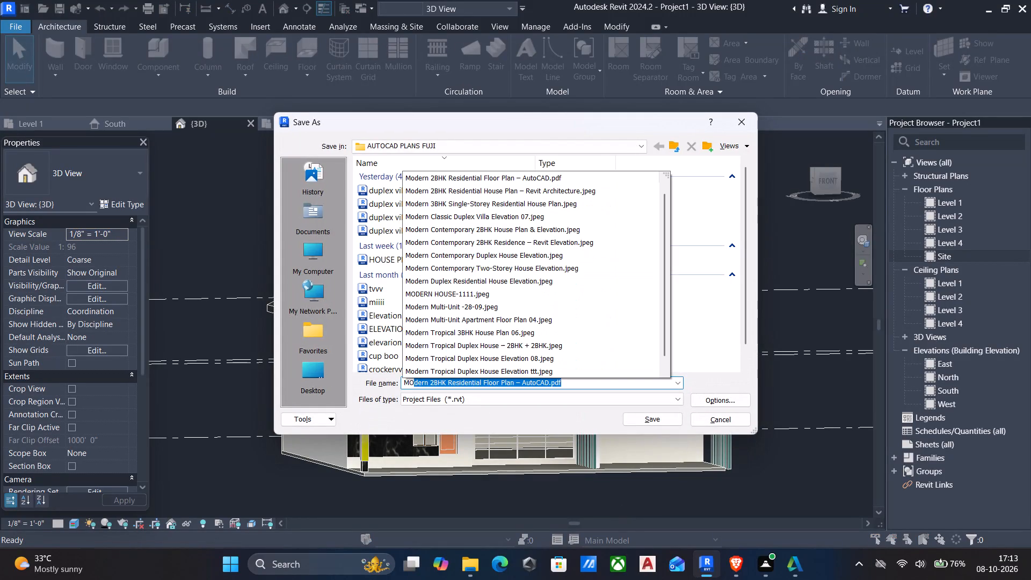
pyautogui.write('DERN')
pyautogui.press('space')
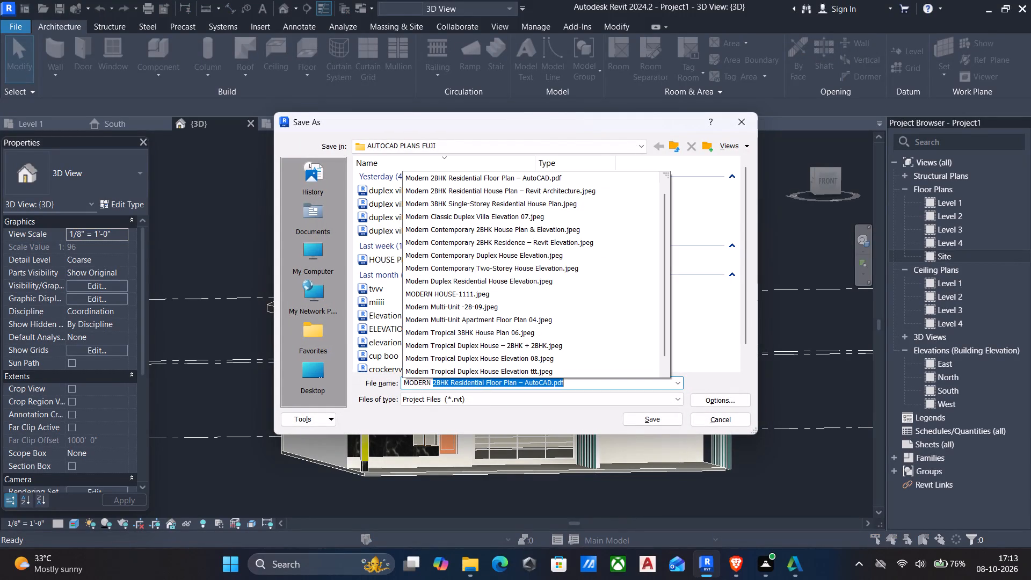
pyautogui.write('VILLA ELE')
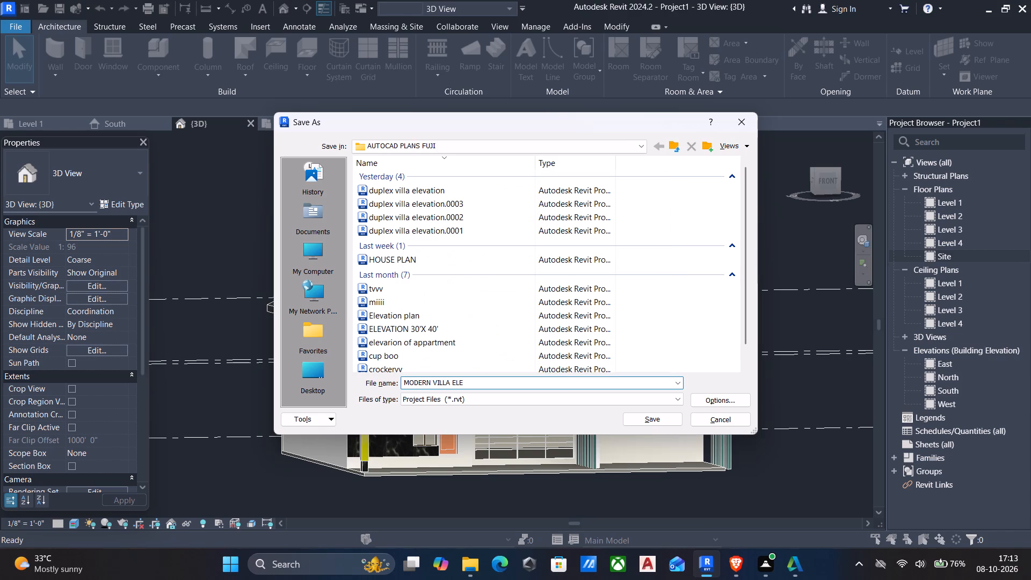
pyautogui.write('VA')
pyautogui.write('TION')
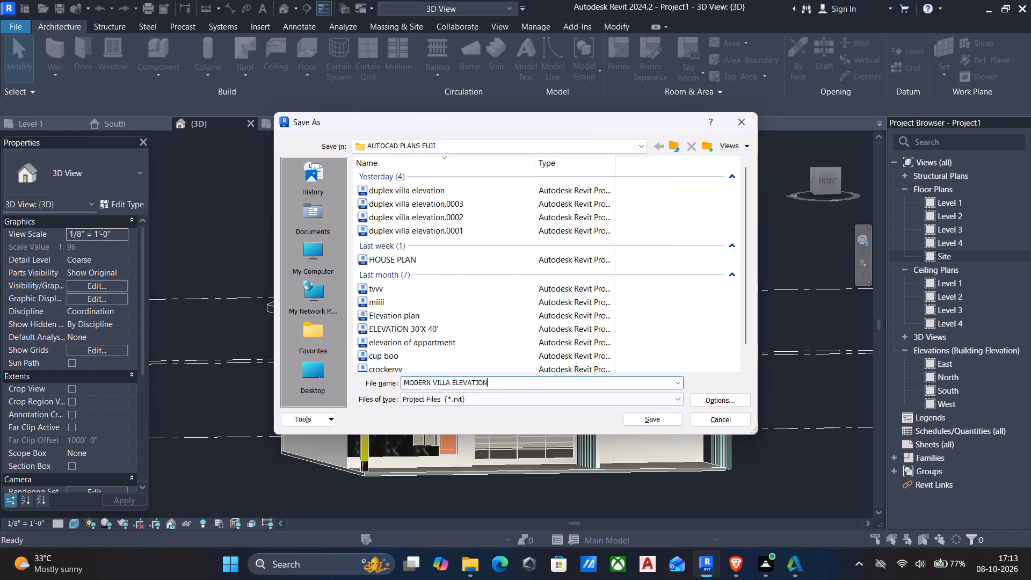
pyautogui.moveTo(503, 384); pyautogui.dragTo(143, 416)
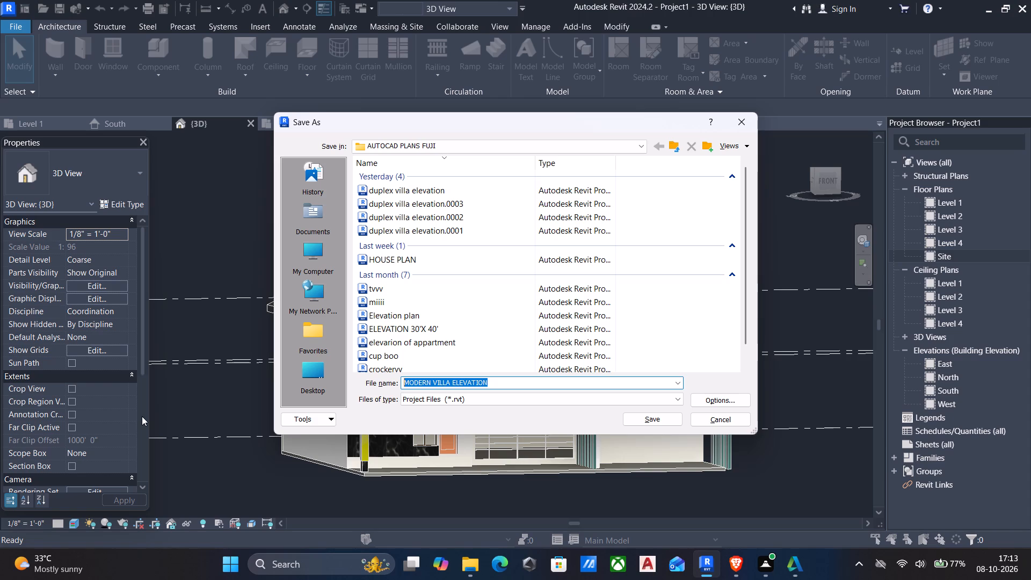
pyautogui.hotkey('ctrl', 'c')
pyautogui.click(651, 420)
# Set the print range to the visible portion of the current window and preview the 3D view's print page.
pyautogui.scroll(-1, 452, 371)
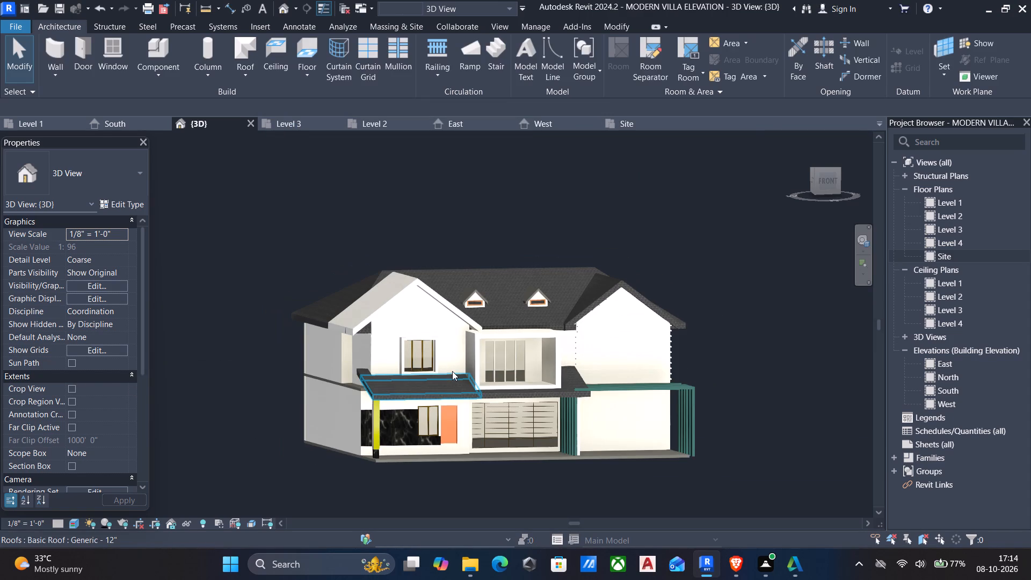
pyautogui.hotkey('ctrl', 'p')
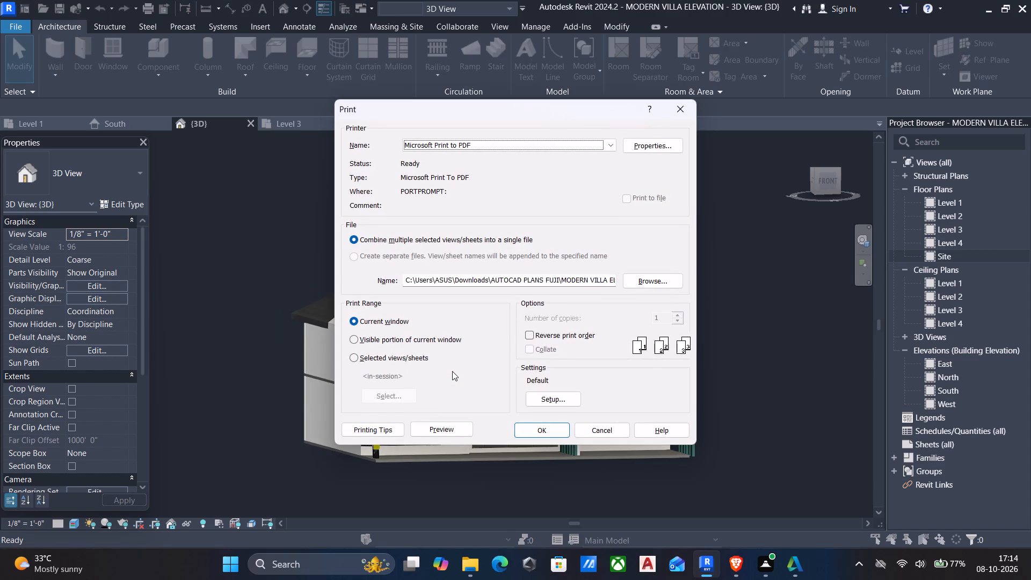
pyautogui.click(394, 345)
pyautogui.click(368, 337)
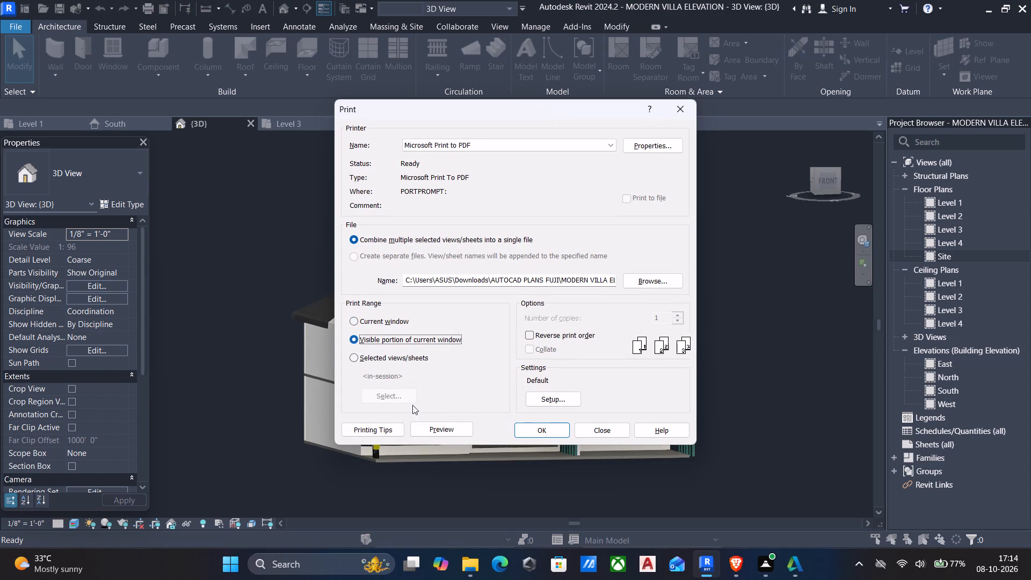
pyautogui.click(427, 424)
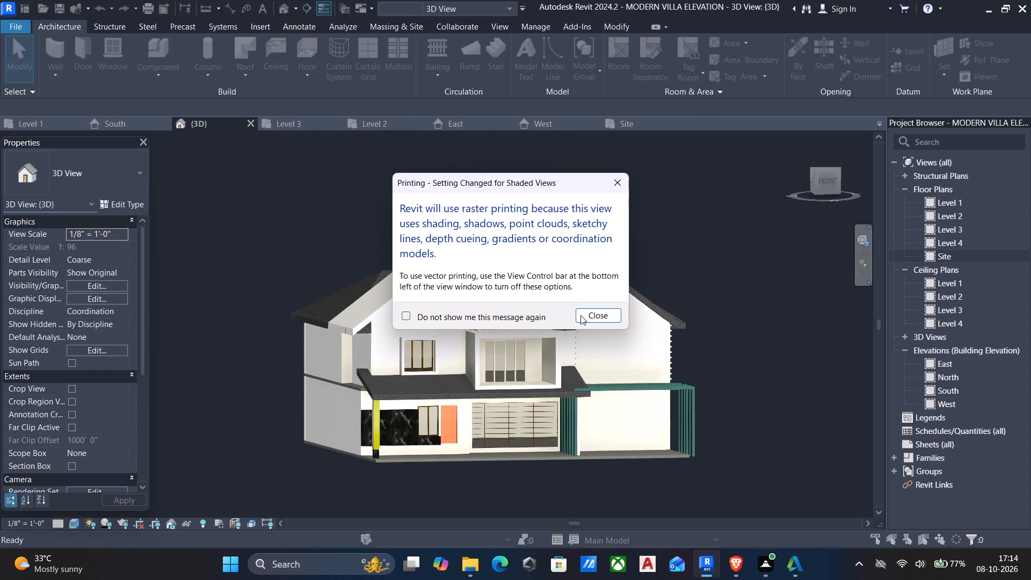
pyautogui.click(590, 315)
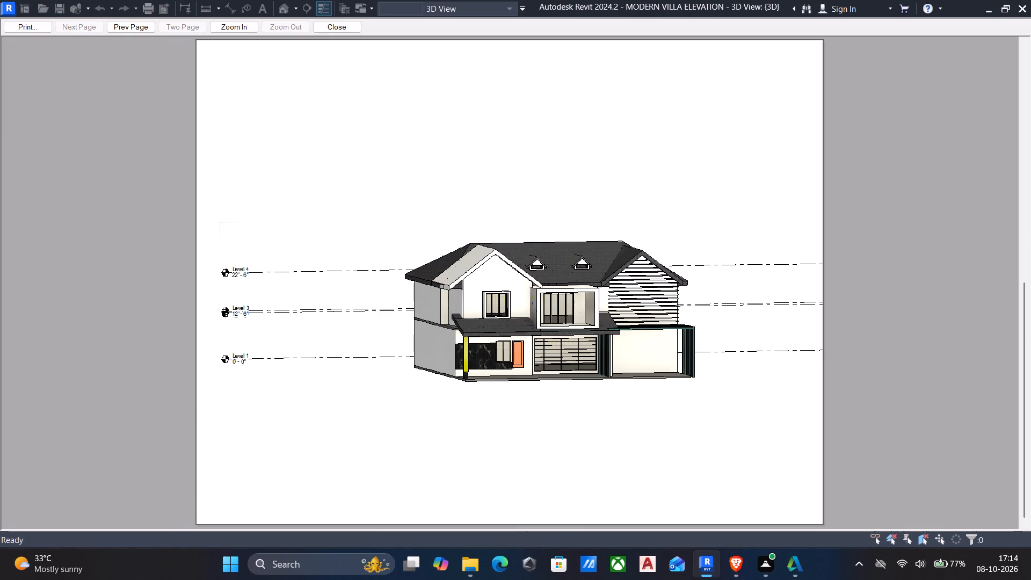
pyautogui.click(328, 29)
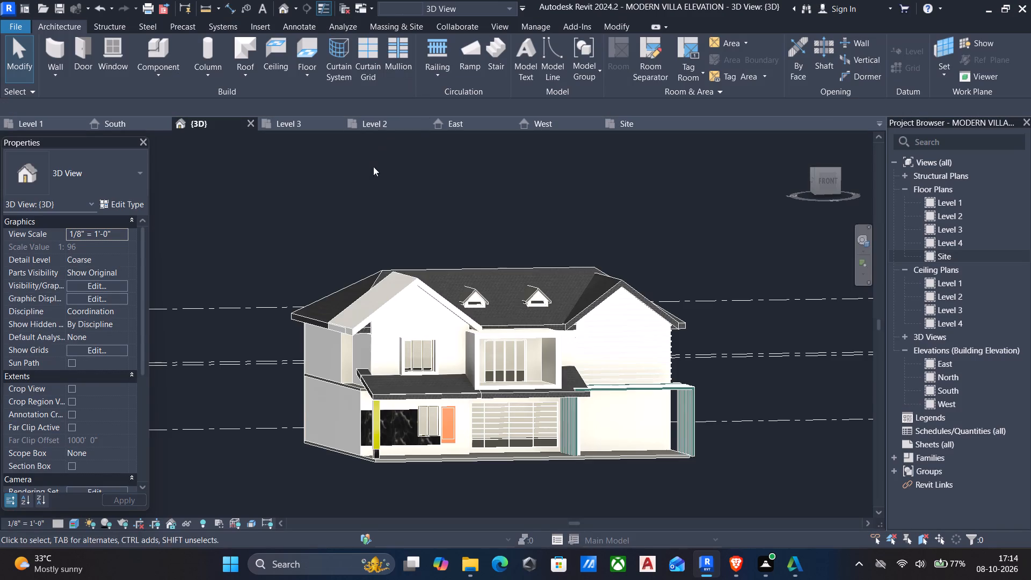
# Print the 3D view with Microsoft Print to PDF, saving it as MODERN VILLA ELEVATION TD in the REVIT -PLANS folder.
pyautogui.hotkey('ctrl', 'p')
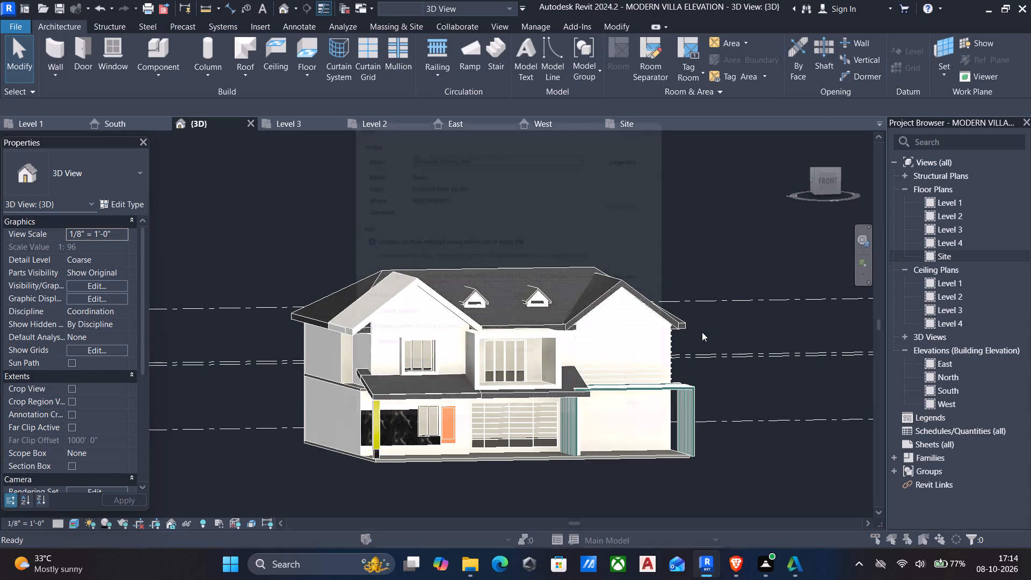
pyautogui.click(539, 428)
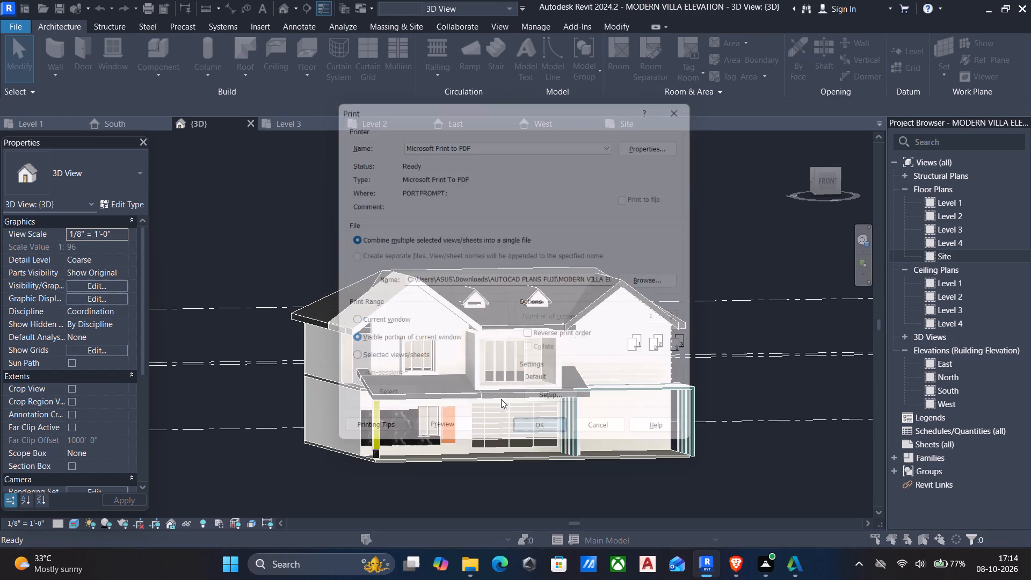
pyautogui.click(604, 316)
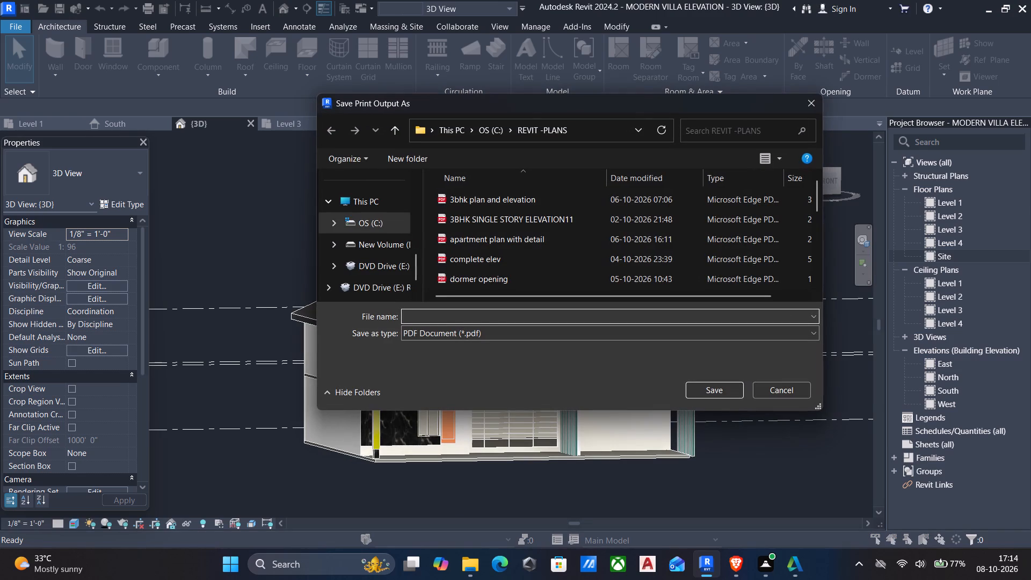
pyautogui.hotkey('ctrl', 'v')
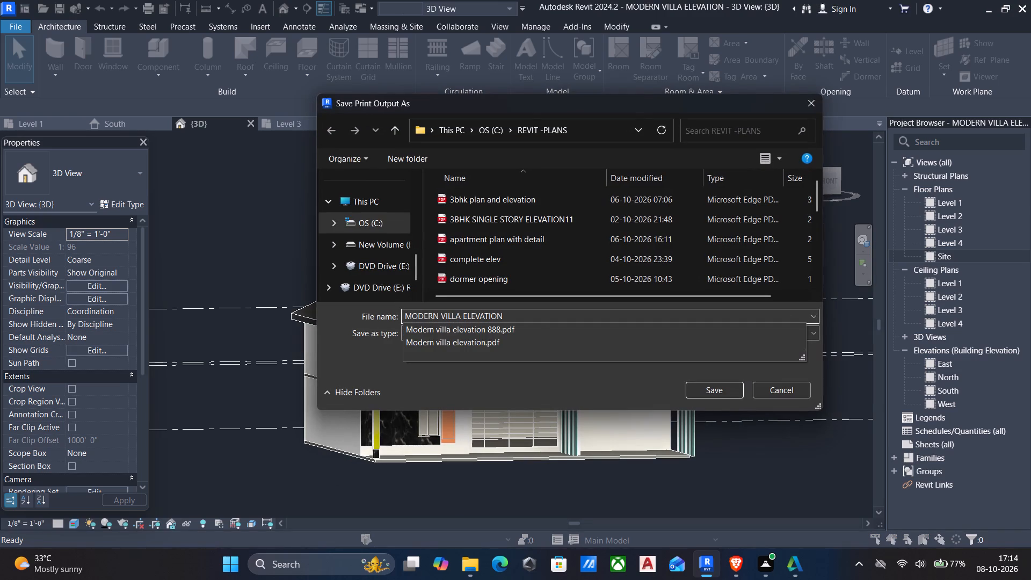
pyautogui.press('space')
pyautogui.press('t')
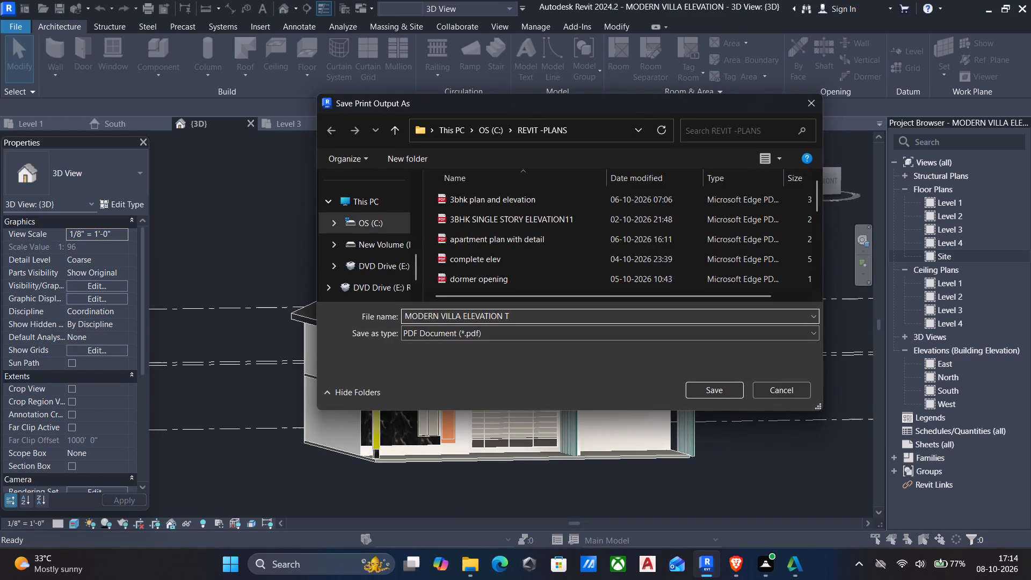
pyautogui.press('d')
pyautogui.click(699, 387)
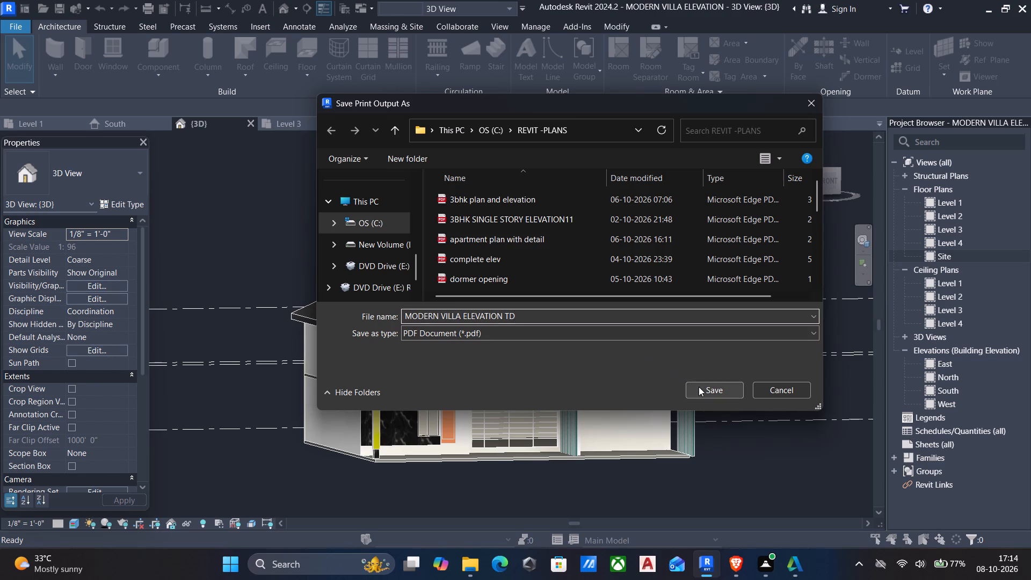